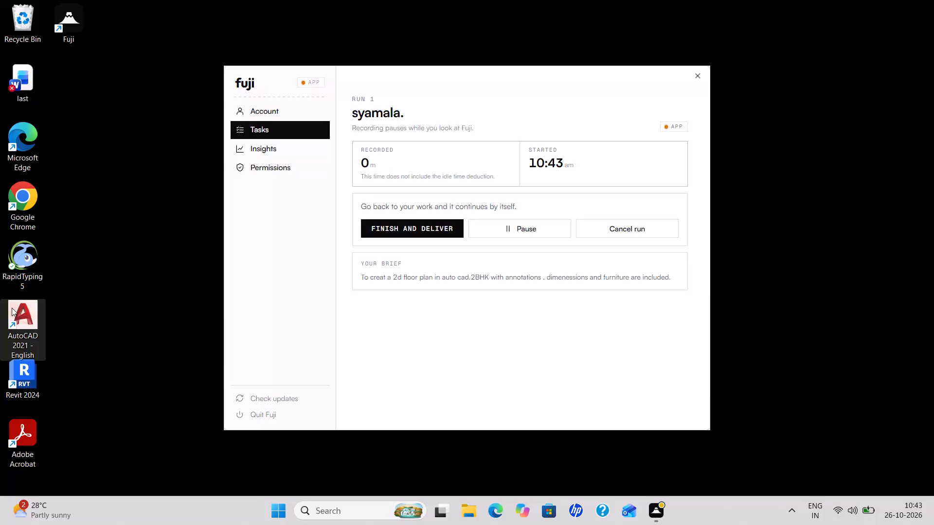
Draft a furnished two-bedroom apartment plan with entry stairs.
Launch AutoCAD 2021 and start a new blank drawing.
click(12, 308)
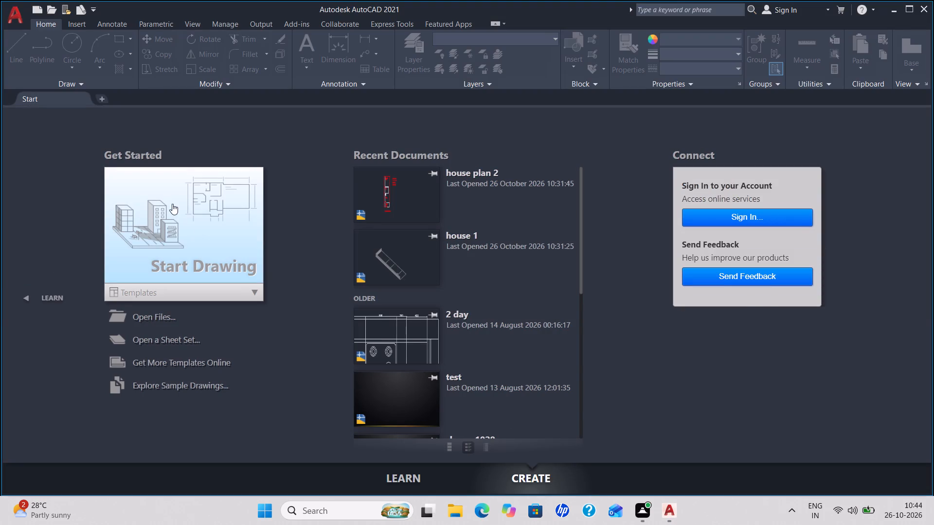
double_click(184, 232)
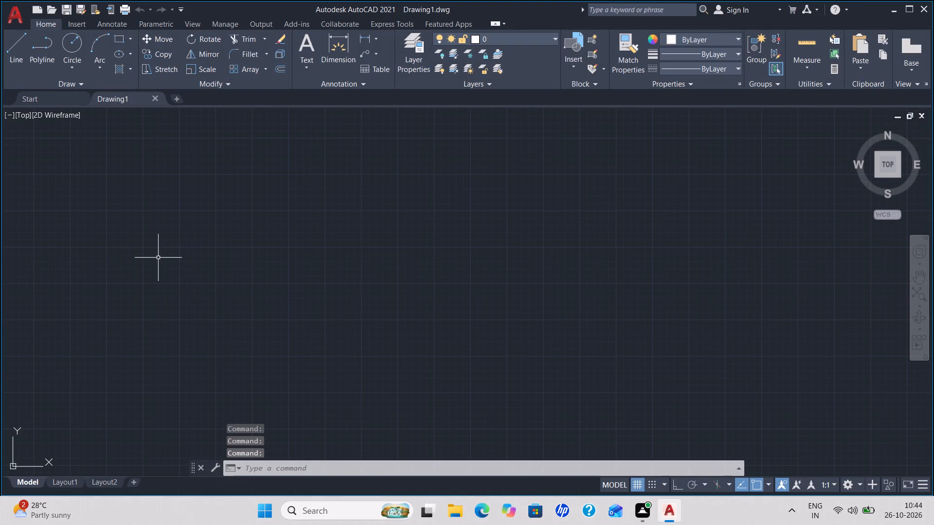
Configure the drawing units with length precision 0.0 and an insertion scale in meters.
text(un)
key(Return)
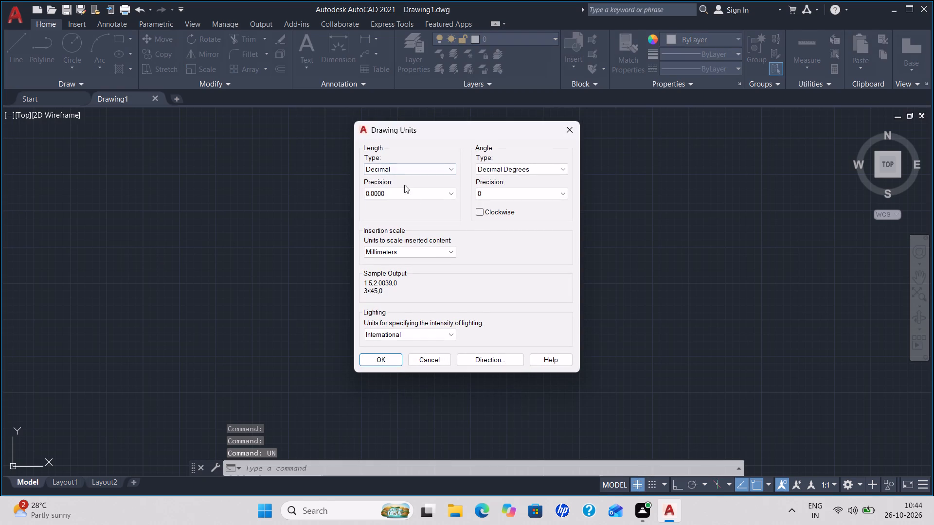
click(414, 198)
click(374, 203)
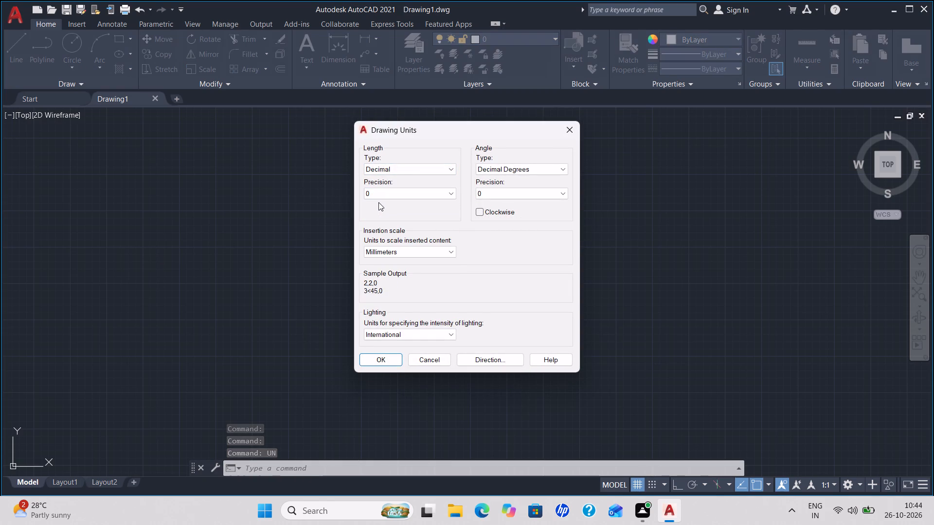
click(395, 196)
click(388, 213)
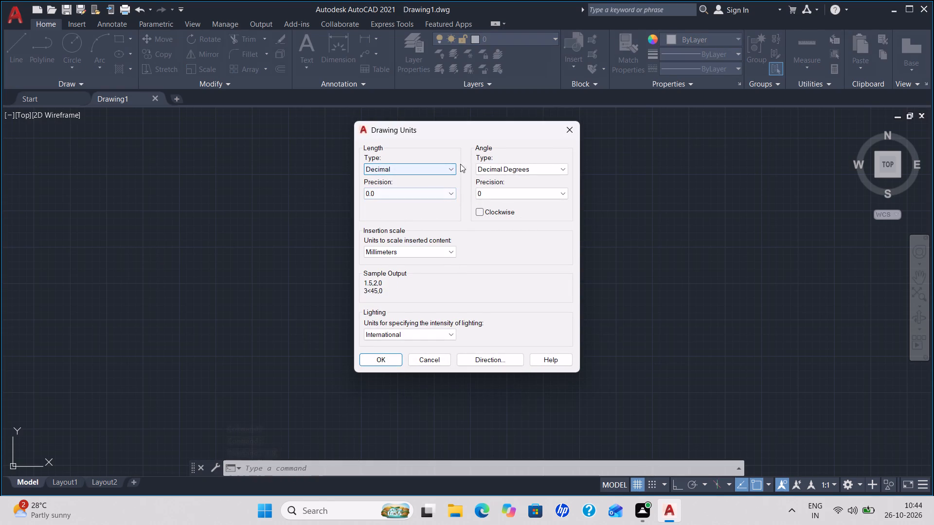
click(410, 252)
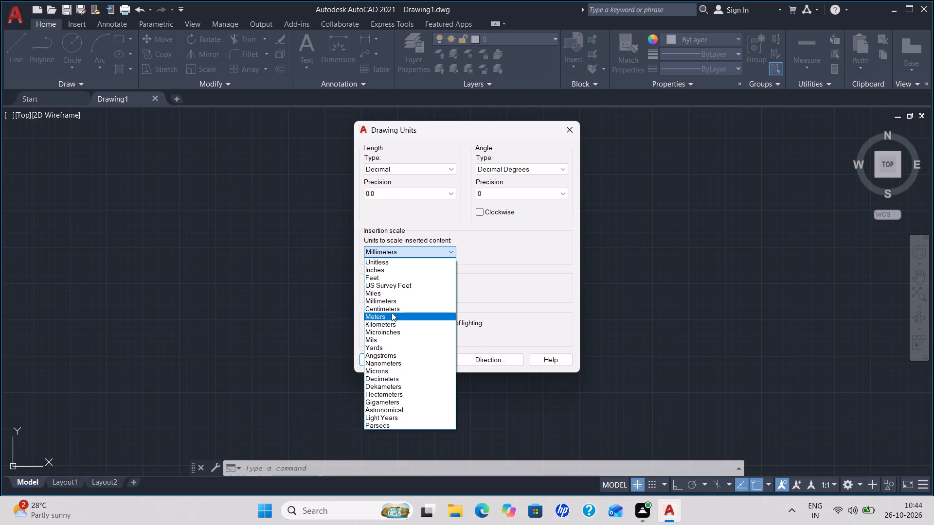
click(392, 313)
click(397, 360)
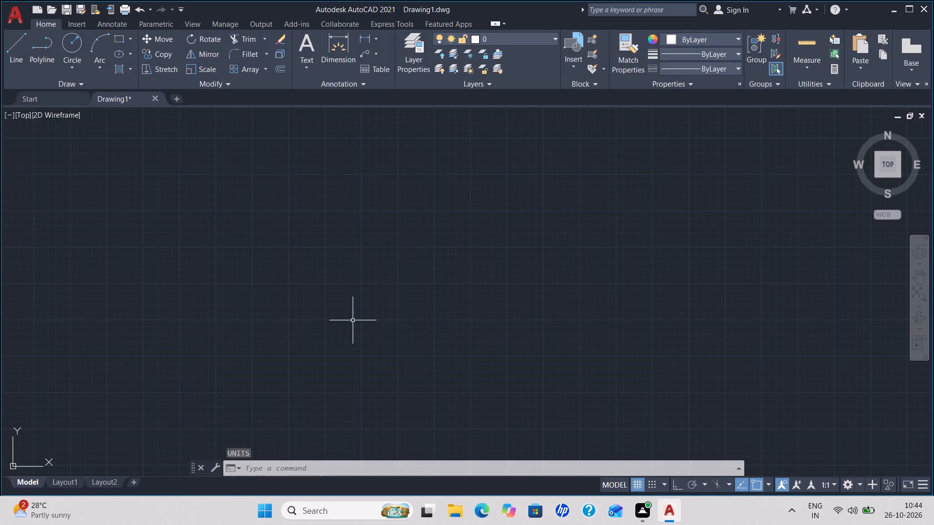
Modify the ISO-25 dimension style to linear precision 0.0 and text height 4, and set it as current.
key(d)
key(Return)
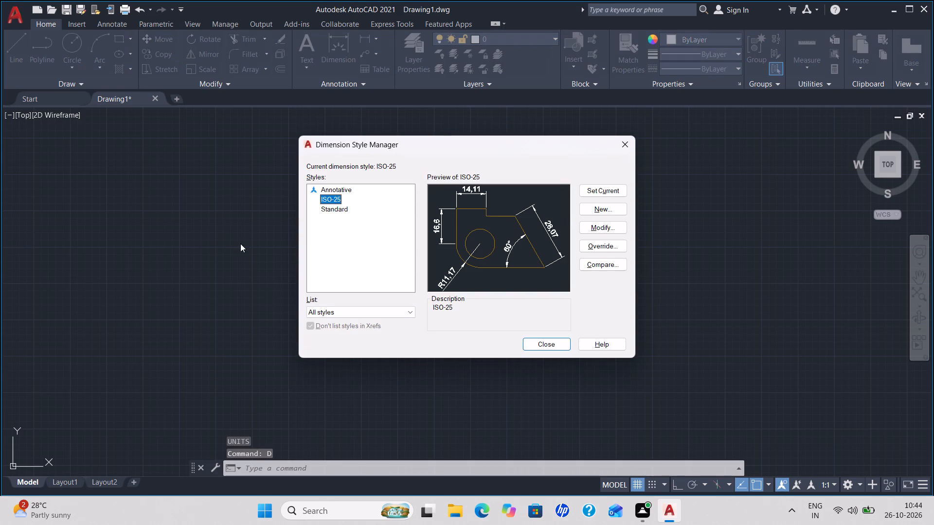
click(604, 192)
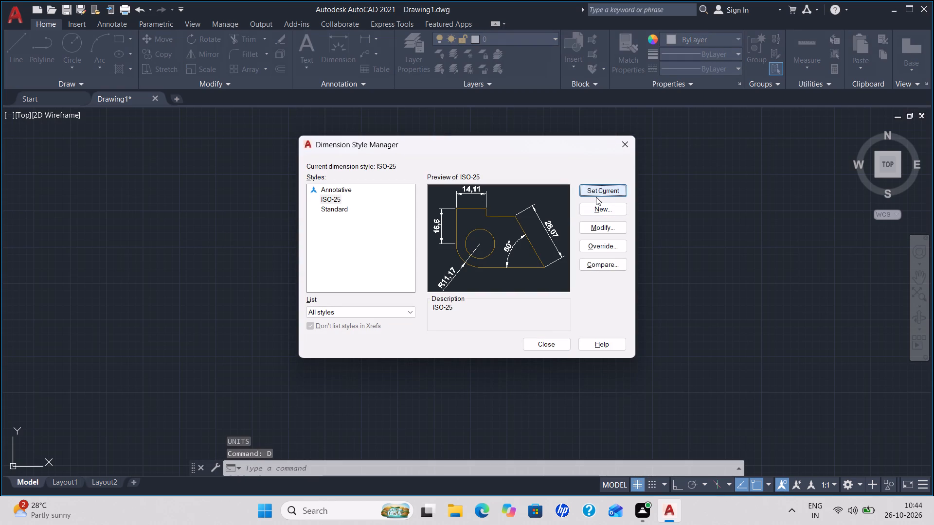
click(606, 227)
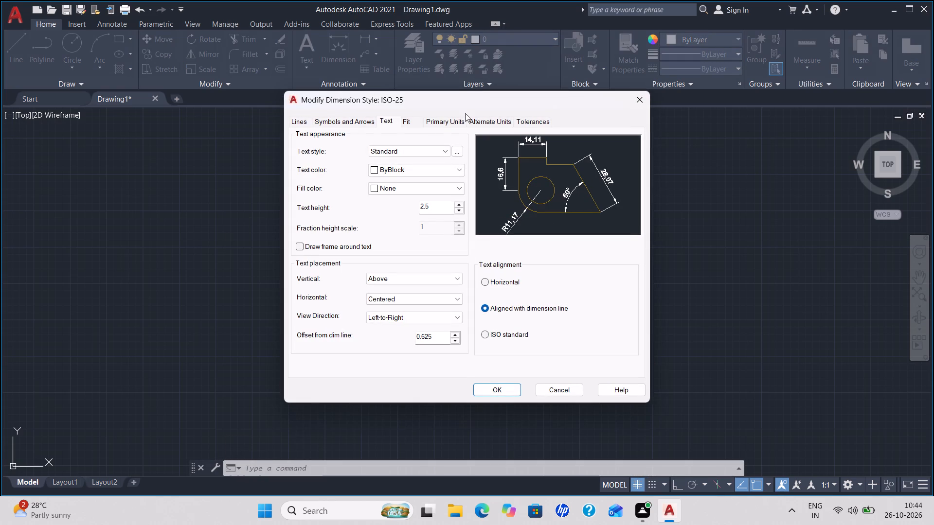
click(445, 120)
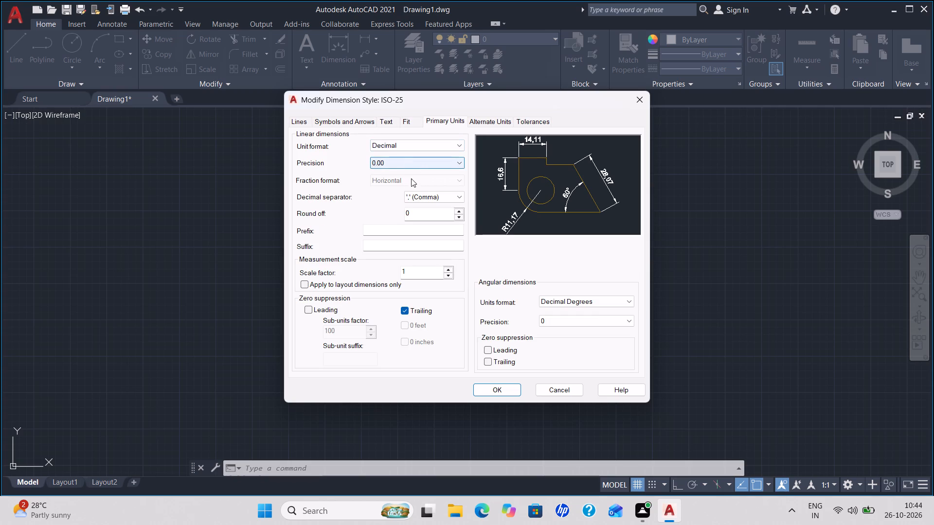
click(416, 158)
click(395, 183)
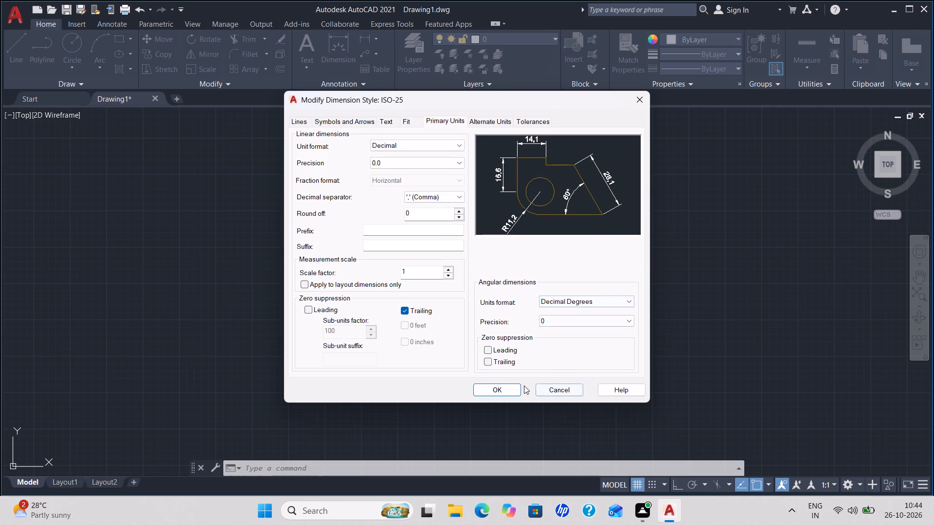
click(406, 124)
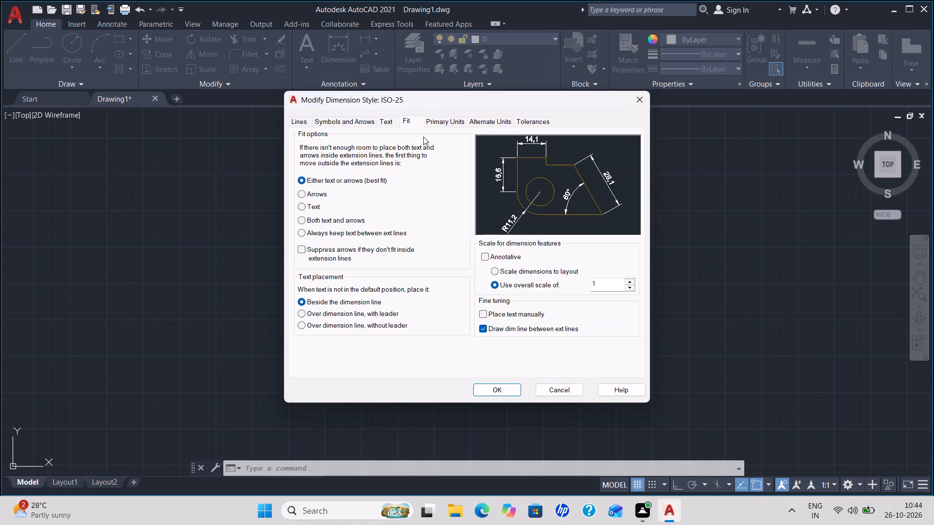
click(389, 119)
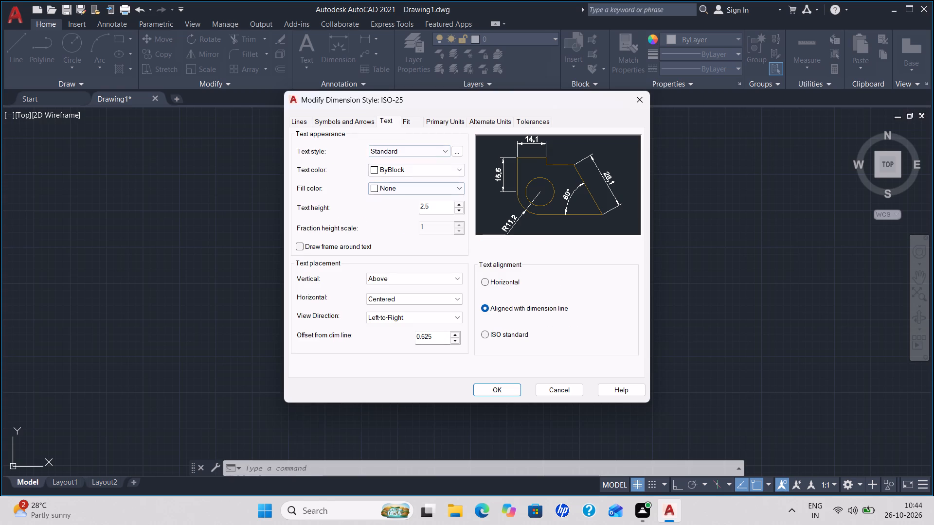
double_click(461, 201)
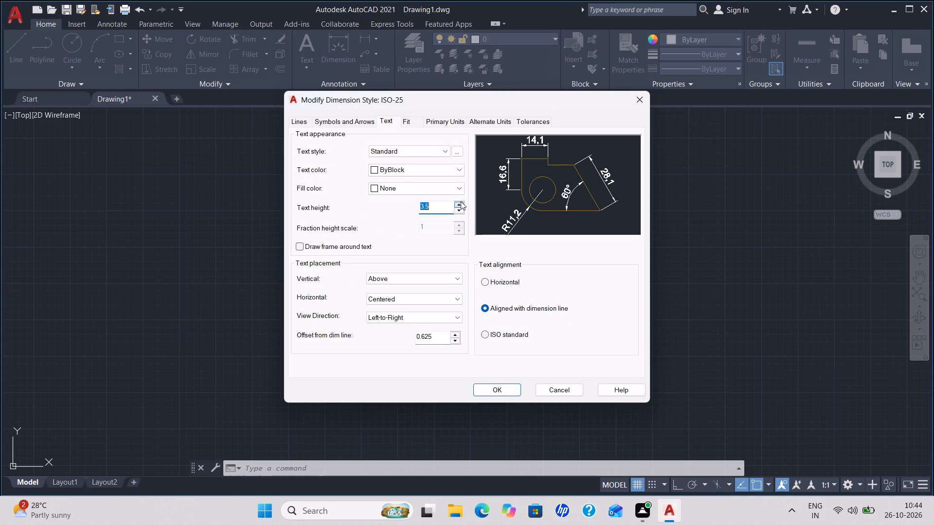
click(461, 201)
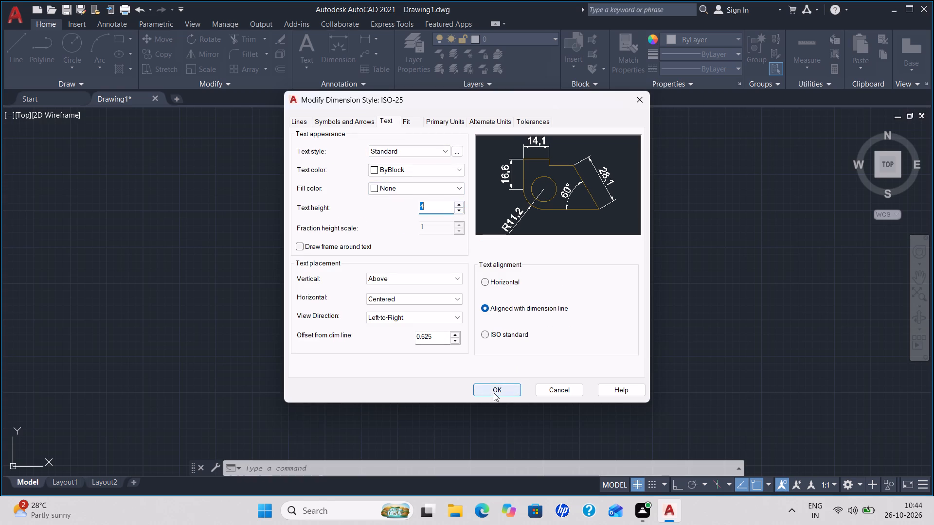
click(494, 393)
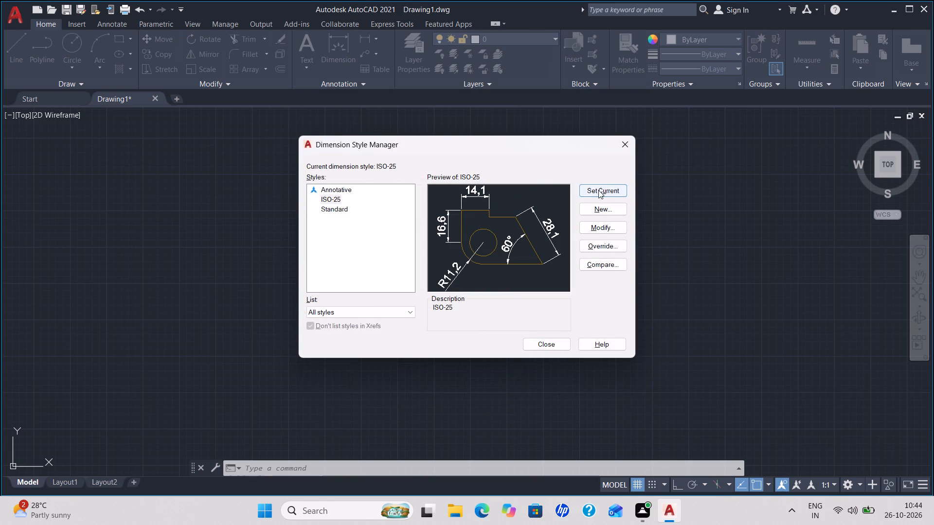
click(598, 189)
click(545, 343)
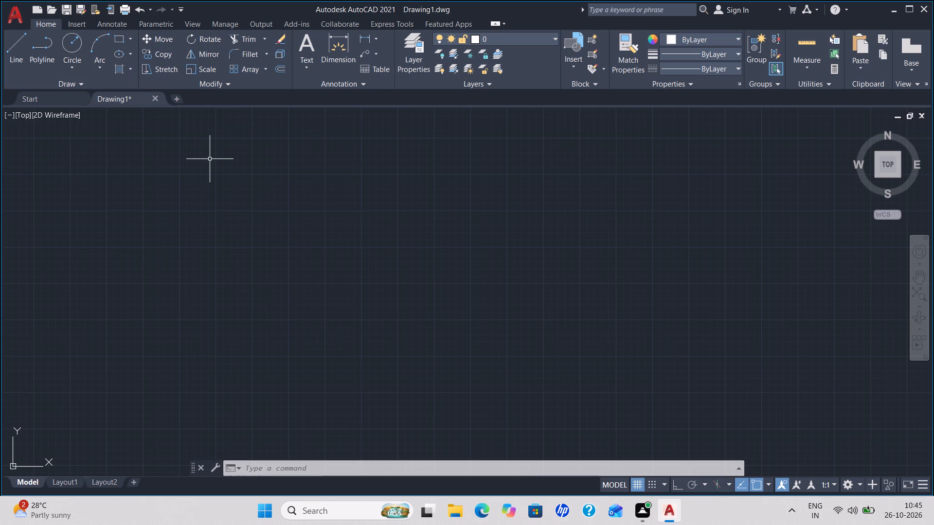
With Ortho on and the grid off, start a line outline with a vertical segment 9 units long going downward.
key(l)
key(Return)
click(251, 181)
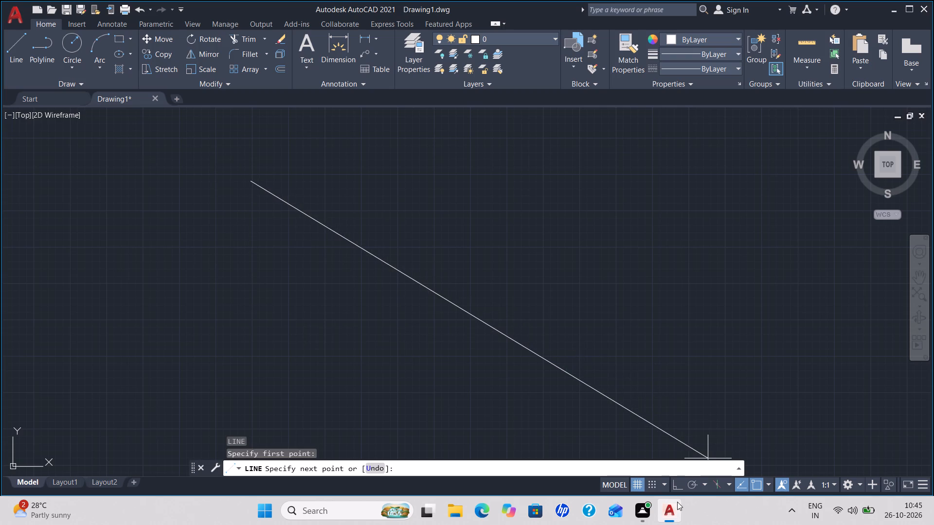
click(679, 482)
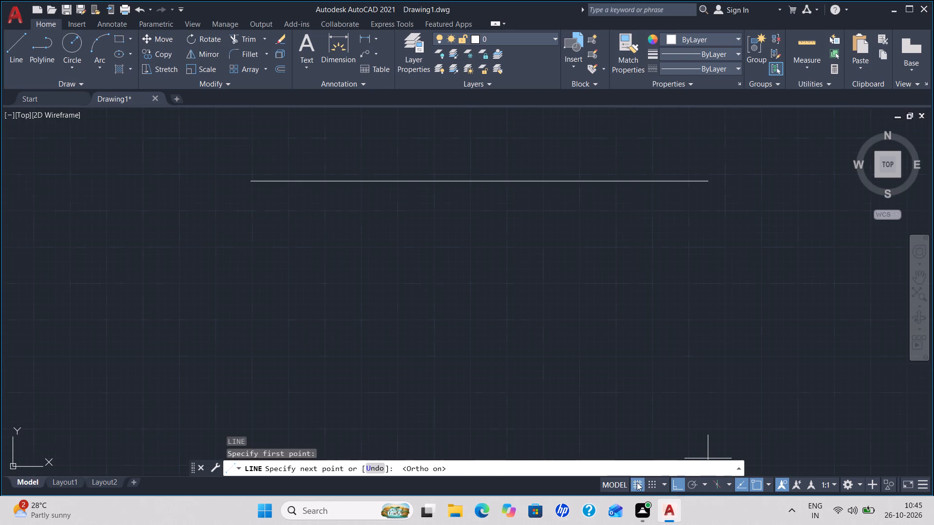
click(637, 482)
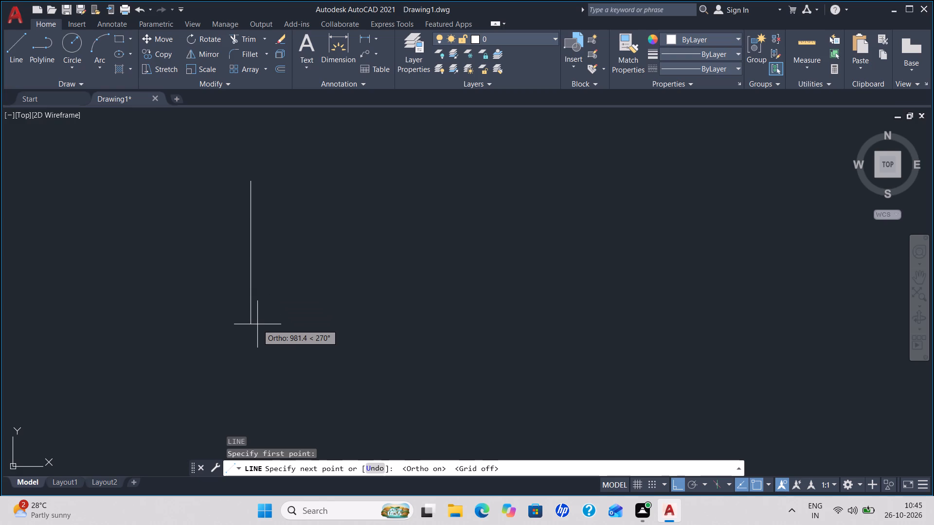
key(9)
key(Return)
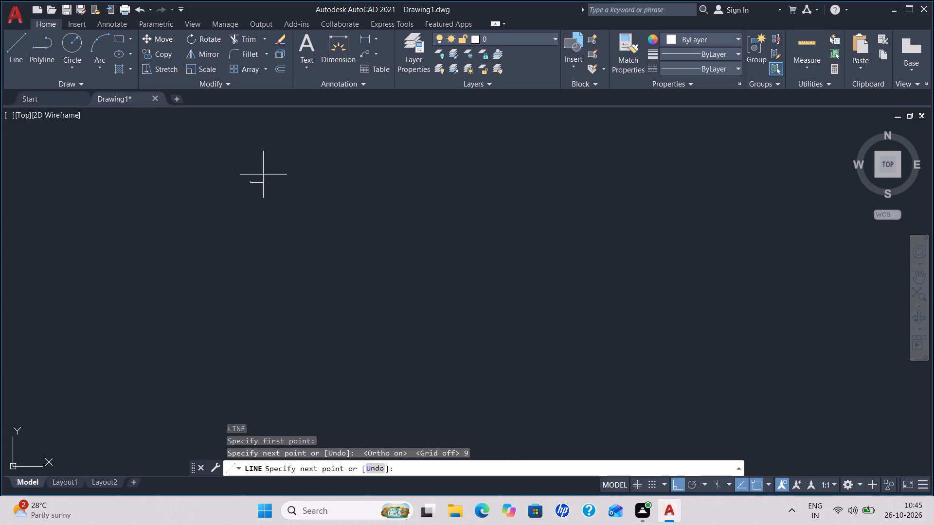
Continue the line 10 units to the right, then up and back to the start point to complete a 10 by 9 rectangle.
scroll(249, 184, up, 8)
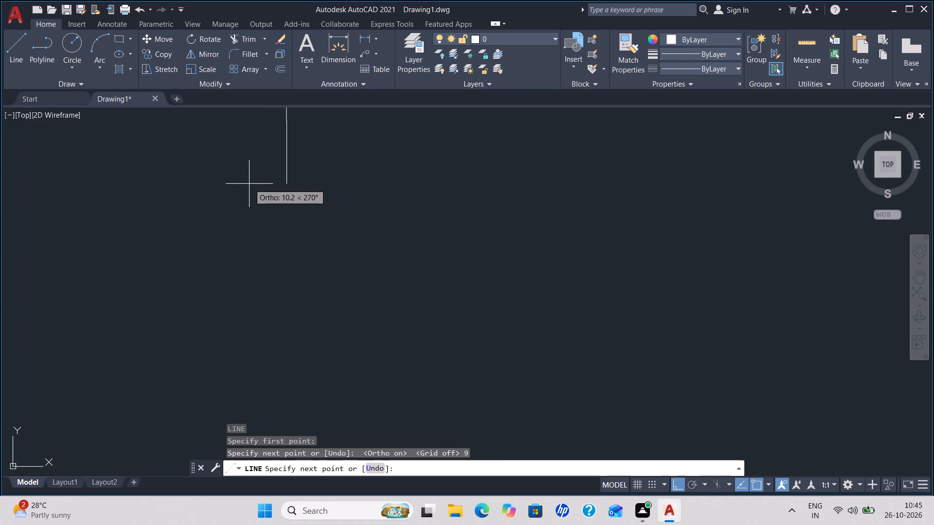
middle_drag(303, 170, 286, 385)
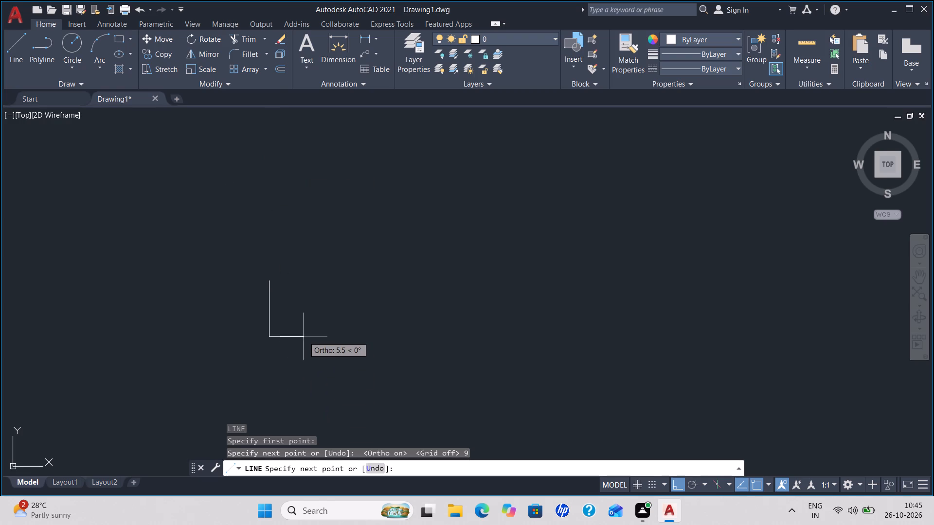
scroll(305, 336, up, 3)
middle_drag(235, 241, 302, 291)
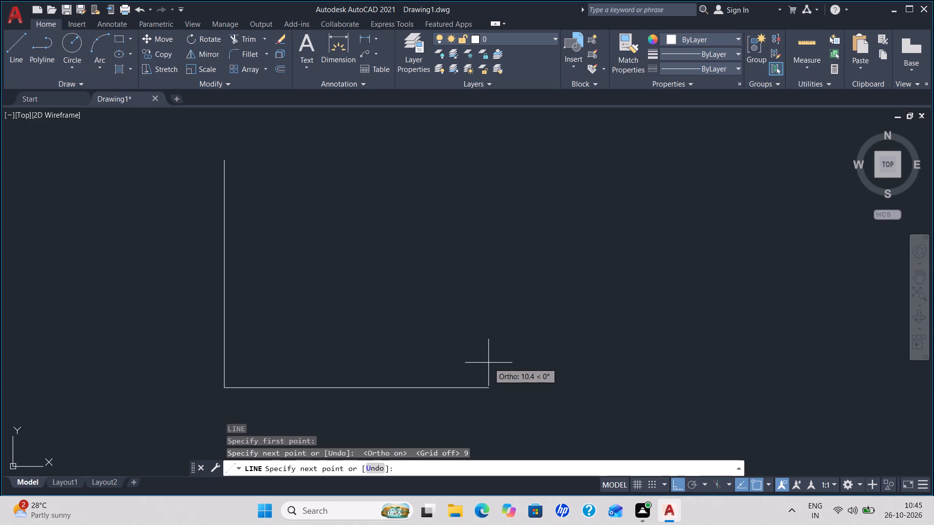
text(10)
key(Return)
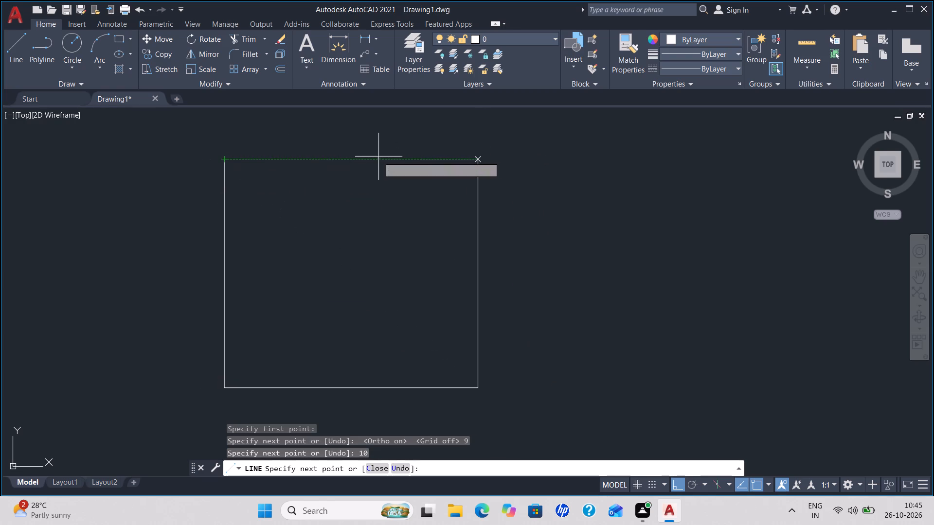
click(477, 160)
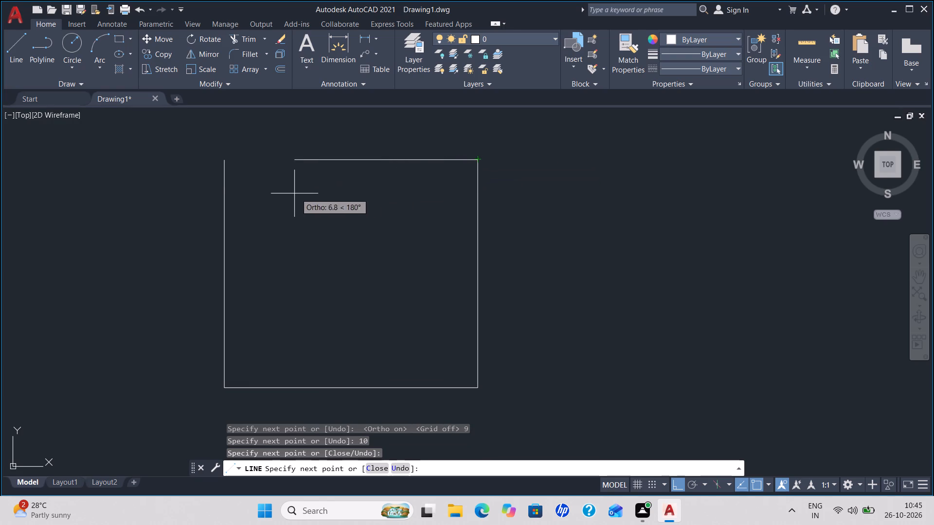
click(227, 158)
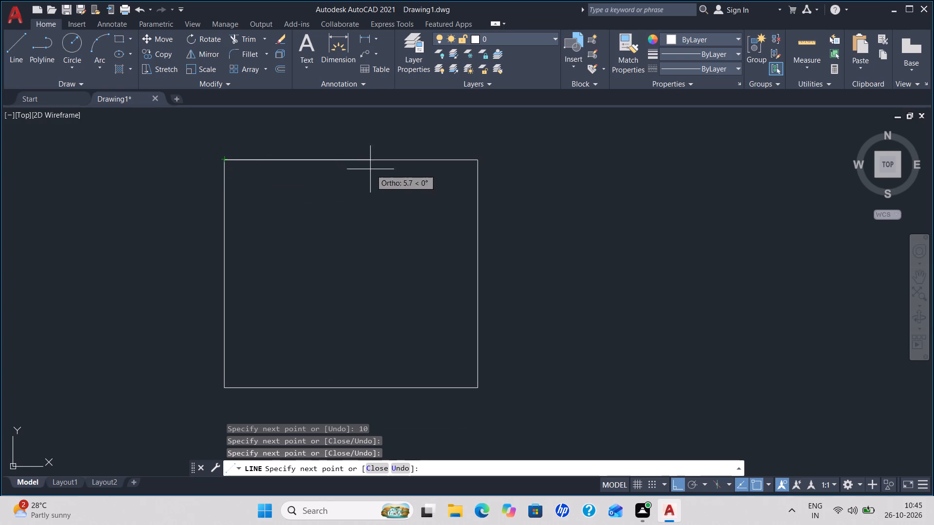
key(Escape)
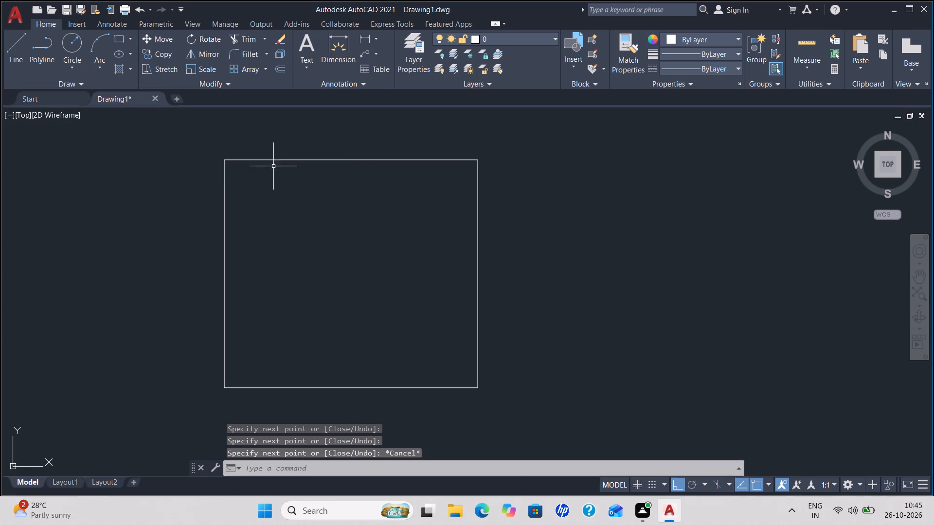
Offset the rectangle's top edge using the Through option.
text(off)
key(Return)
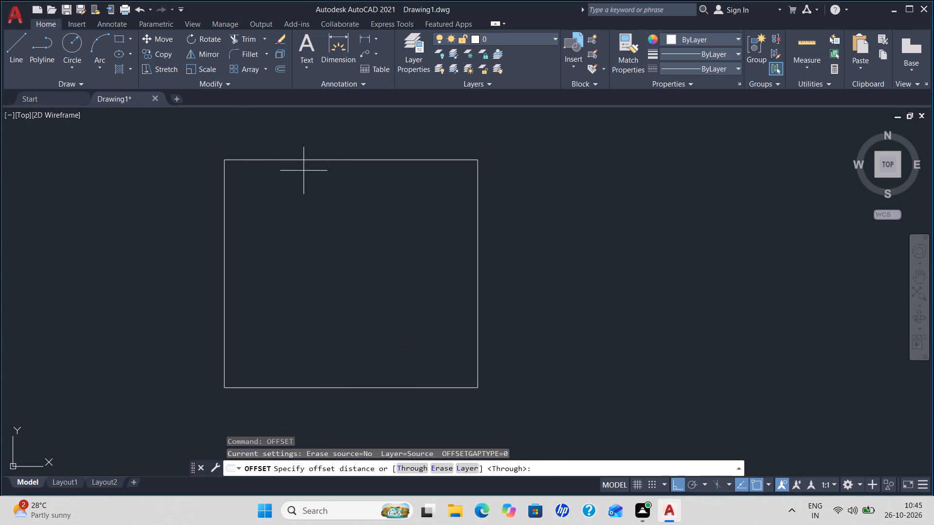
key(space)
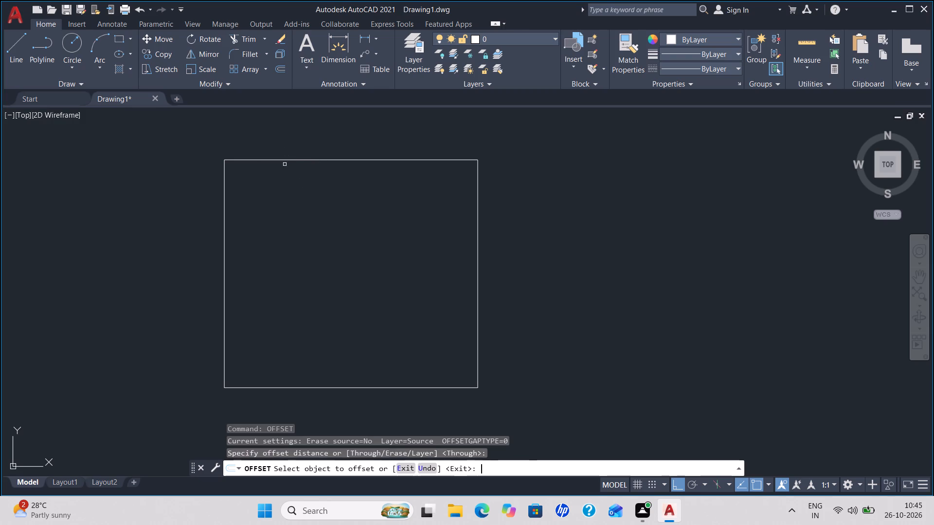
click(305, 159)
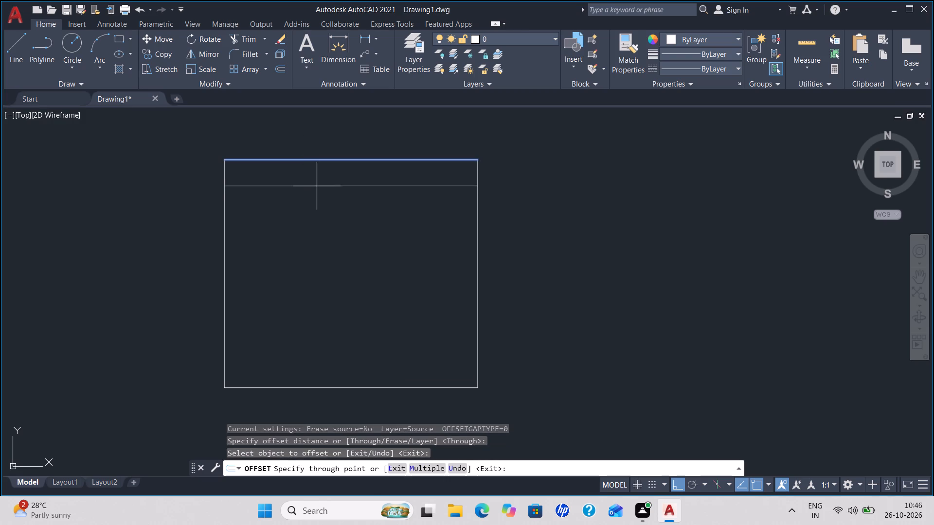
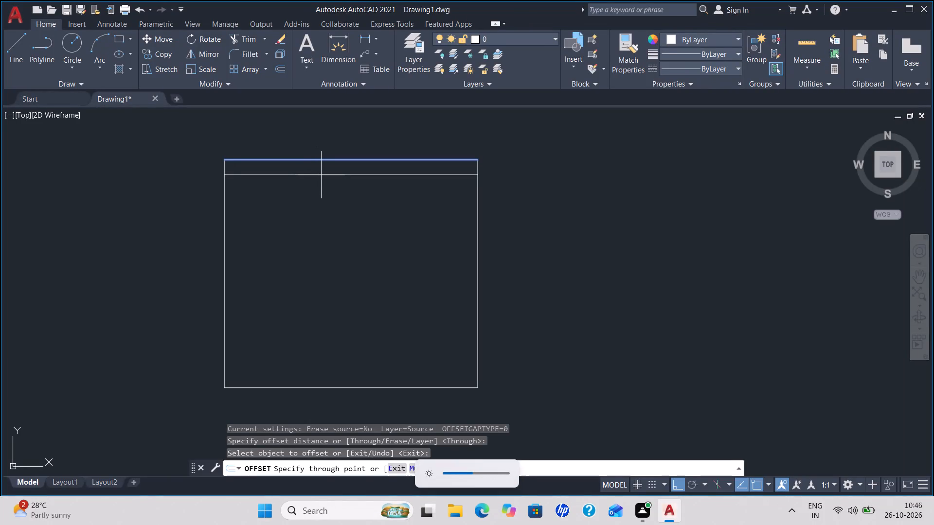
Offset the rectangle's top edge 0.25 units inward.
text(300)
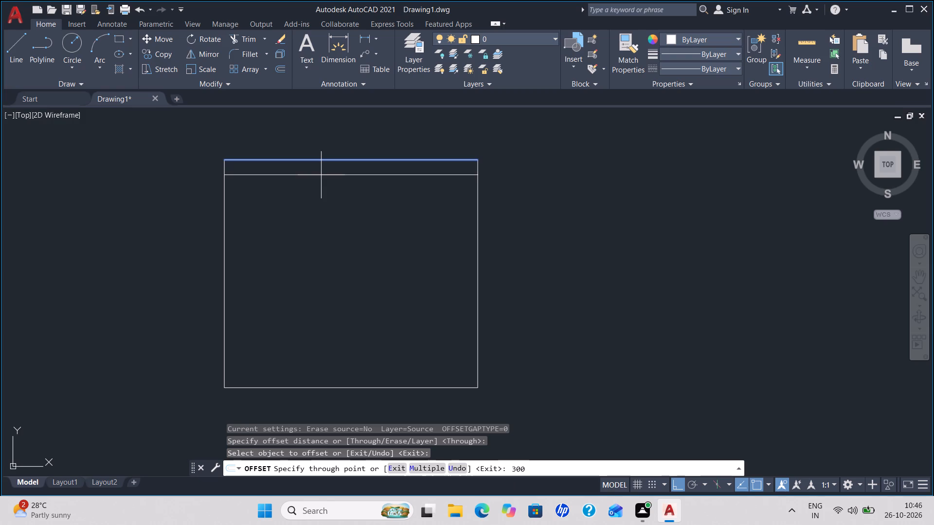
key(BackSpace)
key(BackSpace)
key(BackSpace)
key(BackSpace)
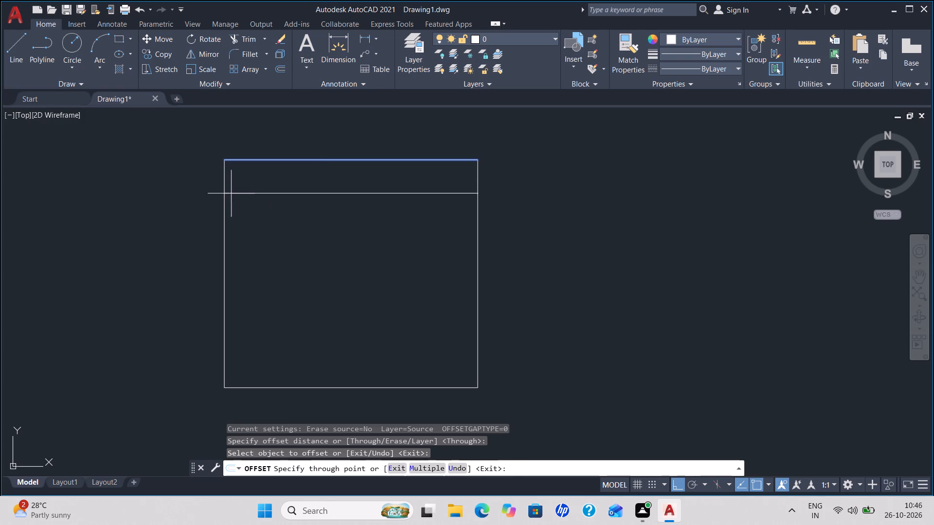
click(421, 470)
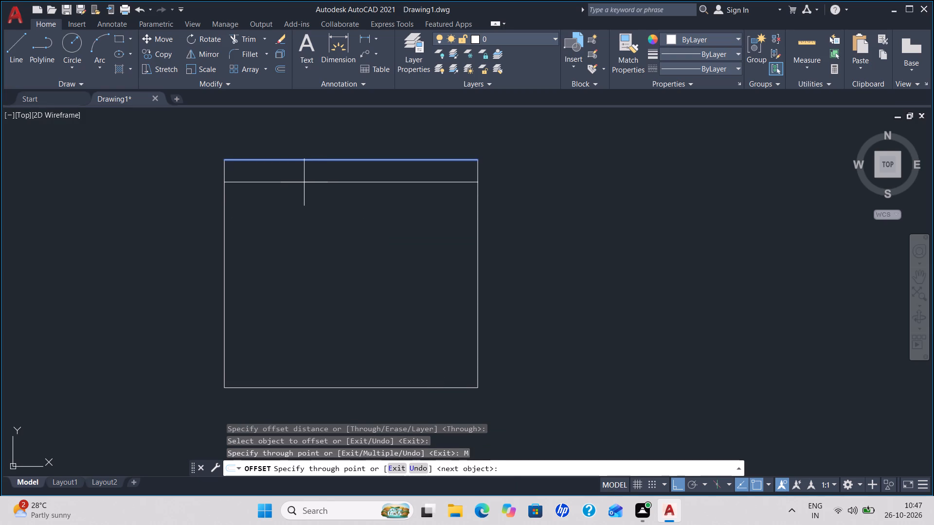
key(space)
click(323, 160)
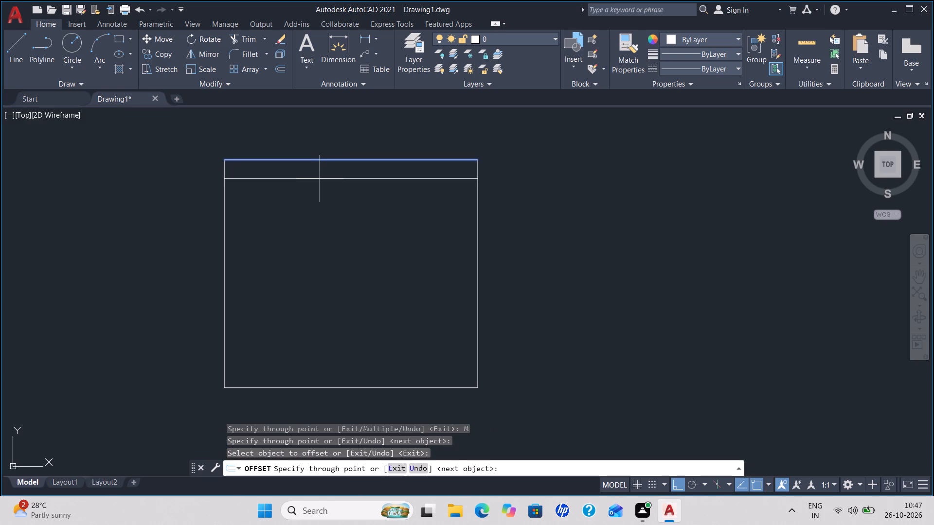
text(250)
key(BackSpace)
key(BackSpace)
key(BackSpace)
text(0.25)
key(Return)
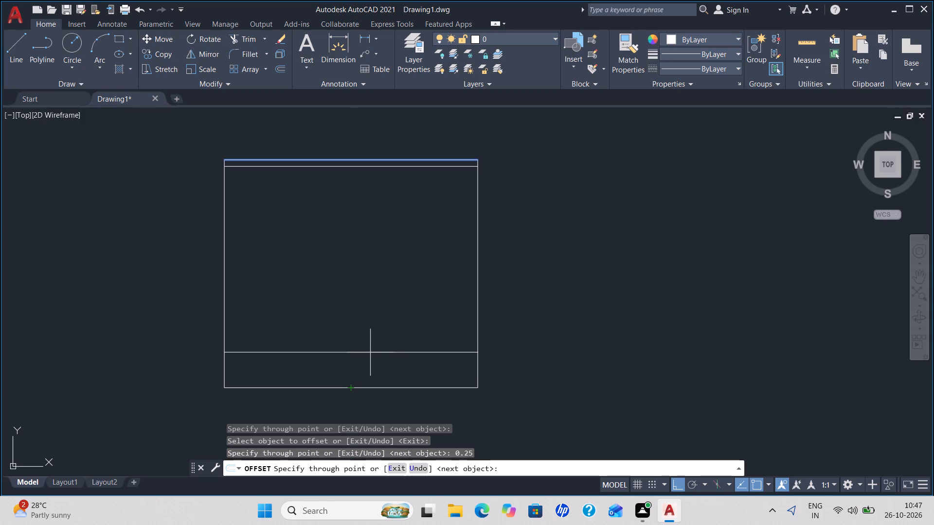
key(Escape)
Offset the rectangle's bottom edge 0.25 units inward using the Through option.
key(space)
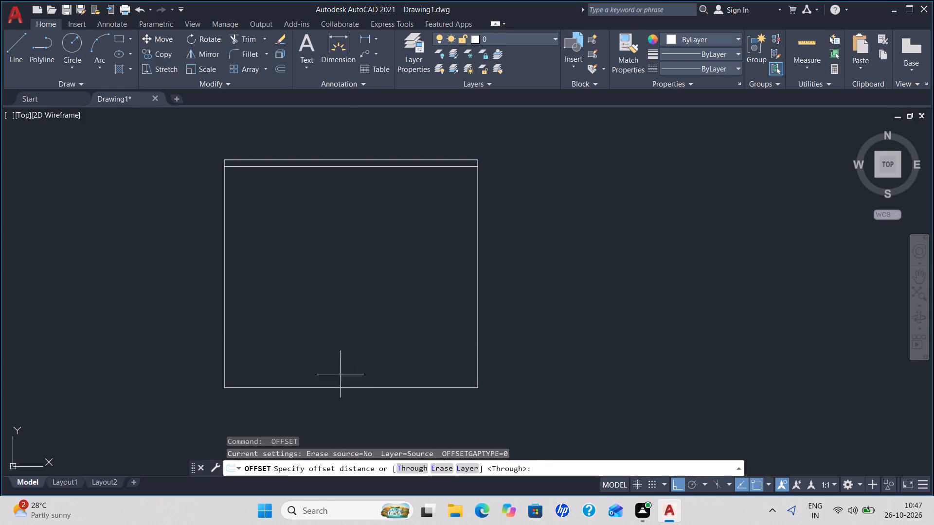
key(space)
click(340, 389)
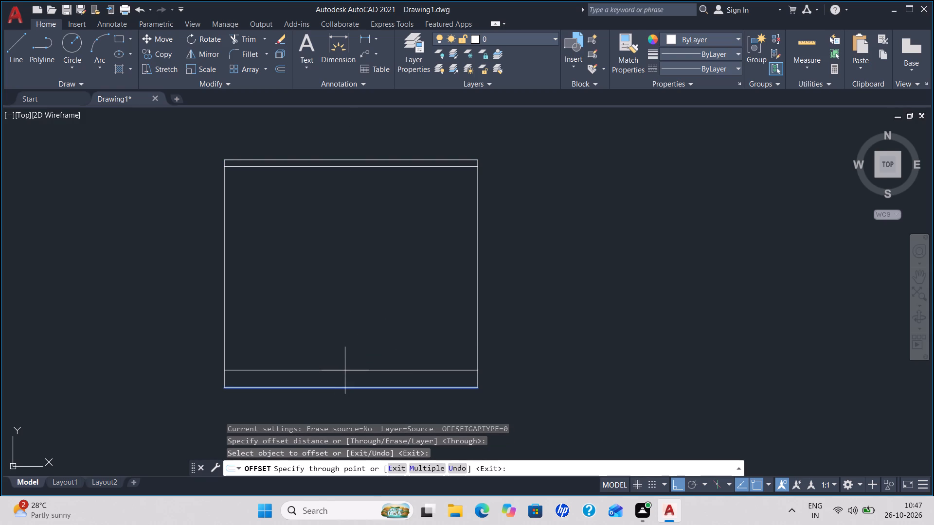
text(0.25)
key(Return)
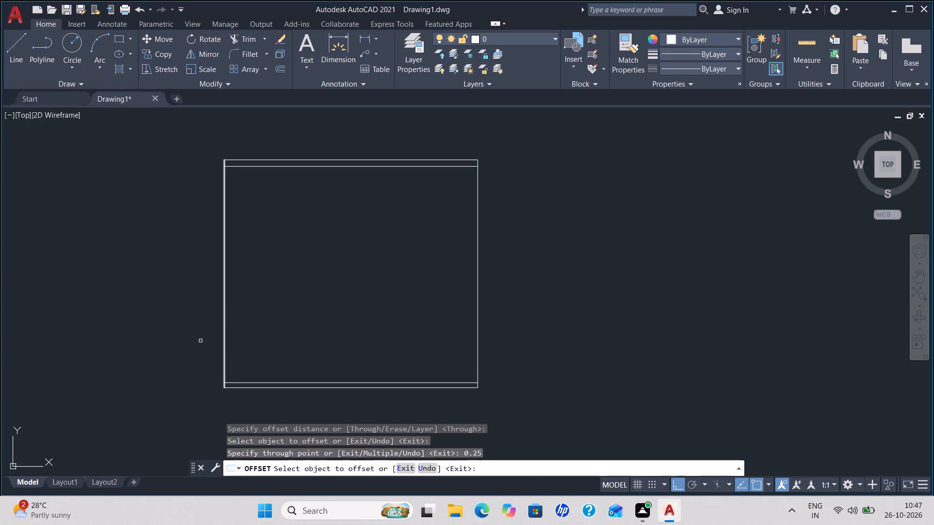
Offset the rectangle's left and right edges 0.25 units inward to complete the inner wall lines.
click(224, 315)
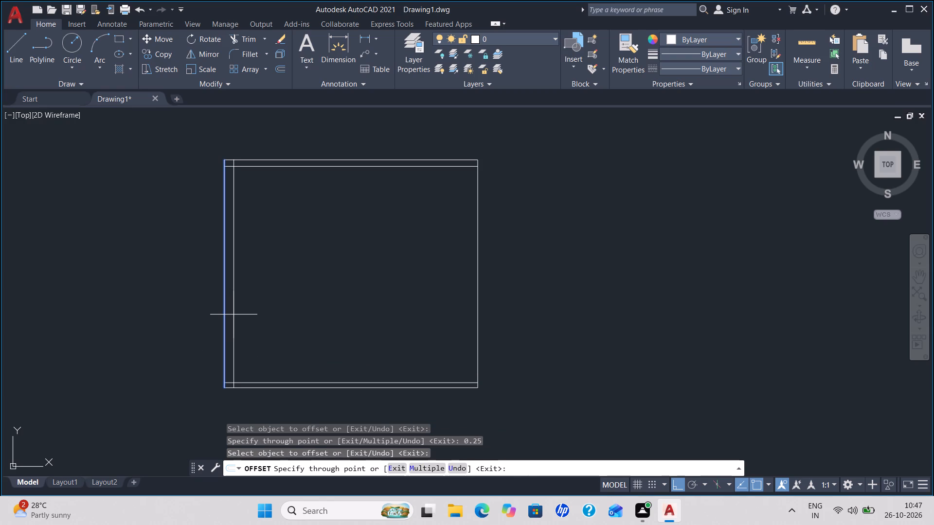
key(2)
key(BackSpace)
text(0,)
key(BackSpace)
text(.25)
key(Return)
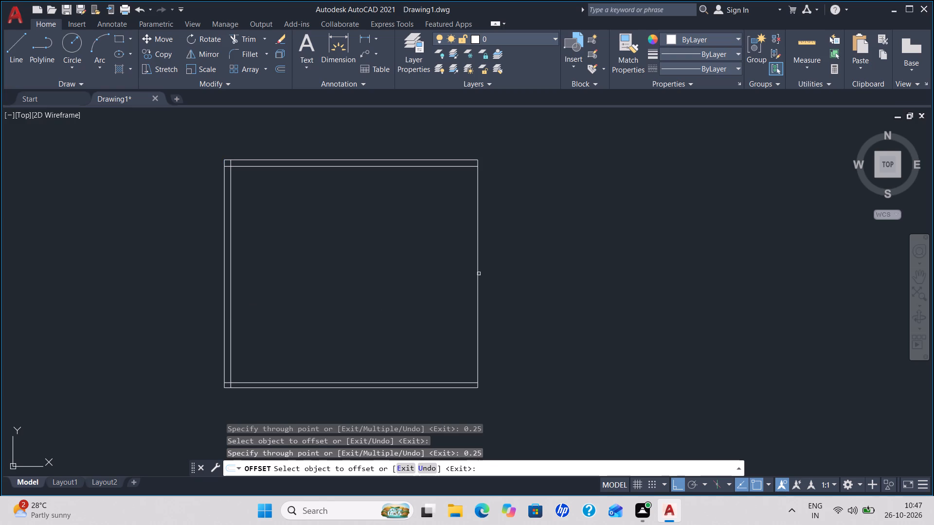
click(477, 276)
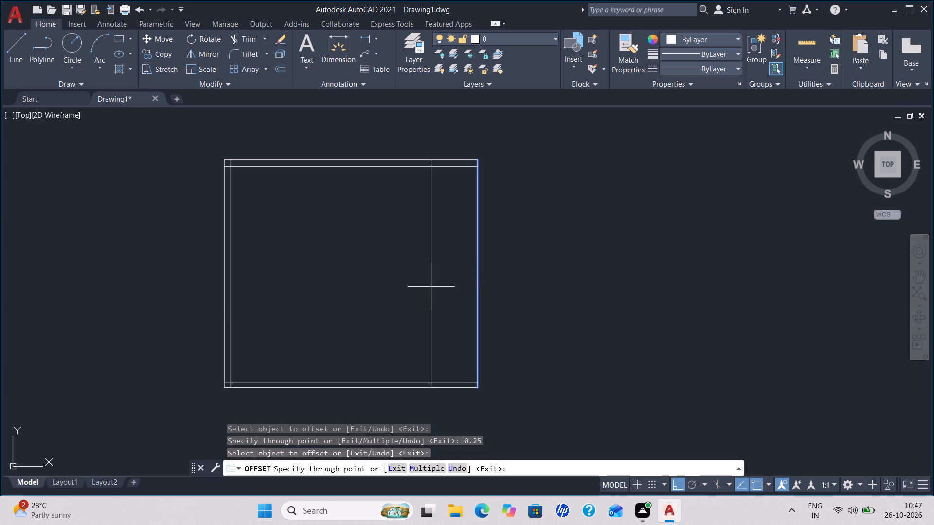
text(0.25)
key(Return)
key(Escape)
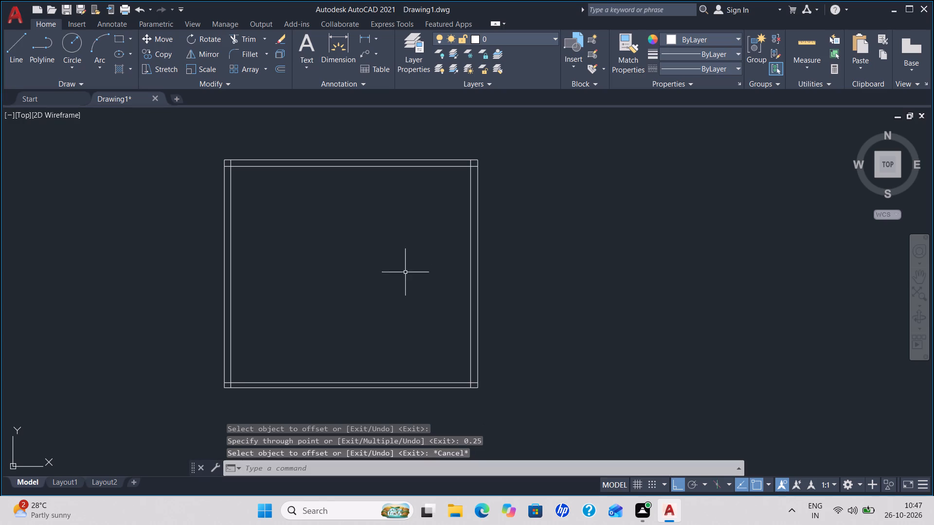
Trim the overlapping inner wall line ends at the plan's upper-left and upper-right corners.
text(tr)
key(space)
key(space)
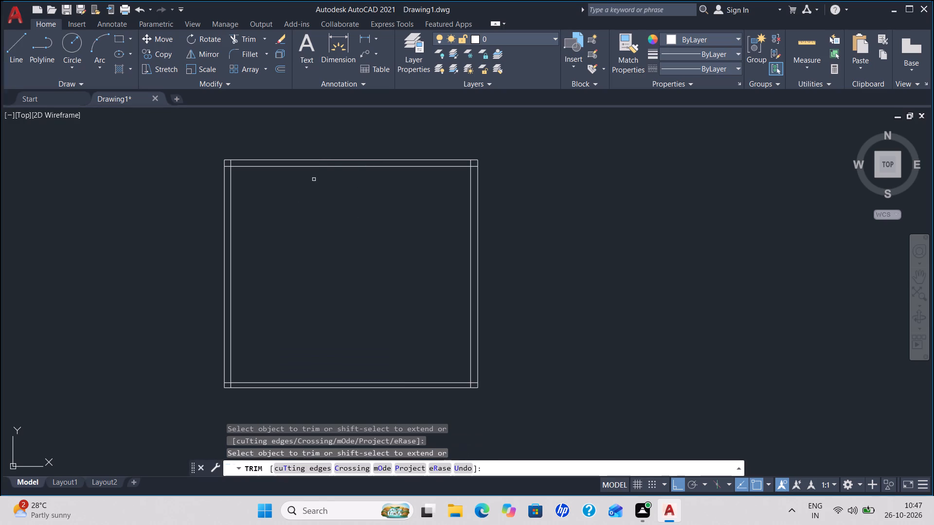
scroll(227, 167, up, 4)
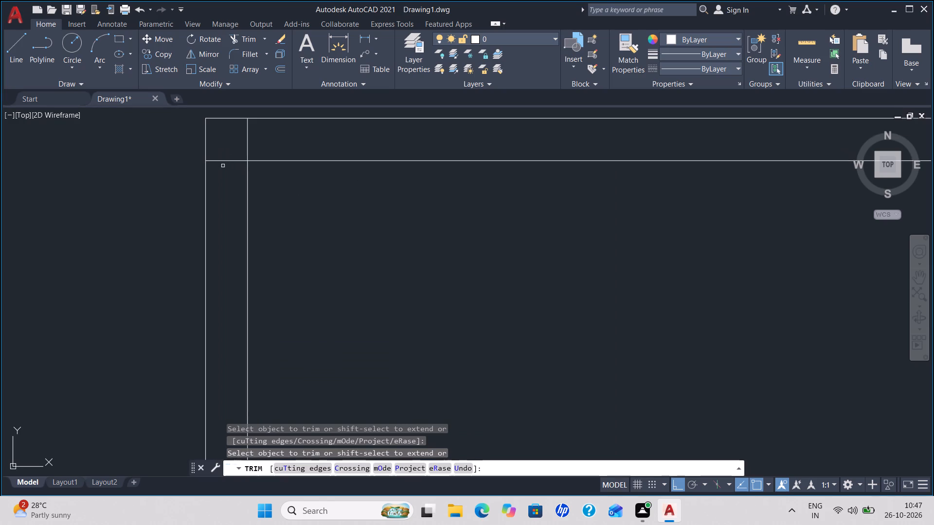
click(219, 160)
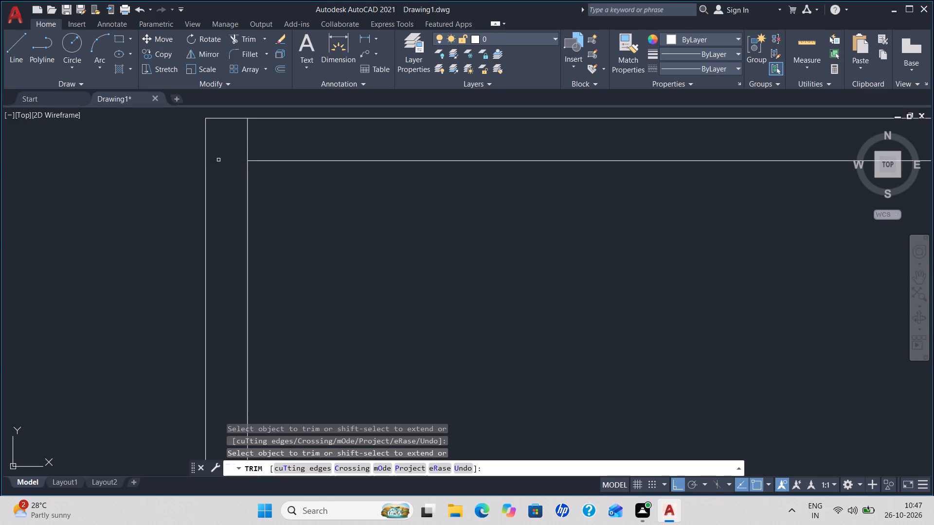
click(247, 143)
scroll(359, 198, down, 4)
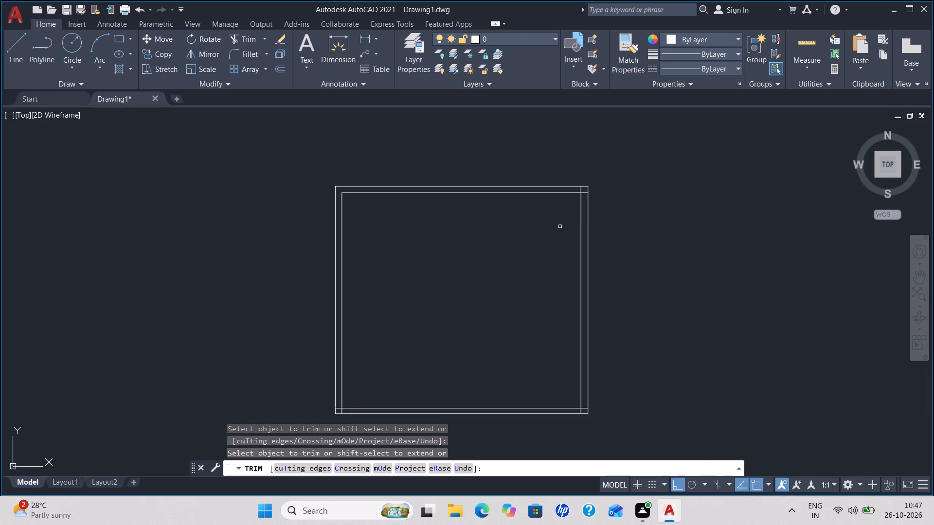
scroll(580, 190, up, 3)
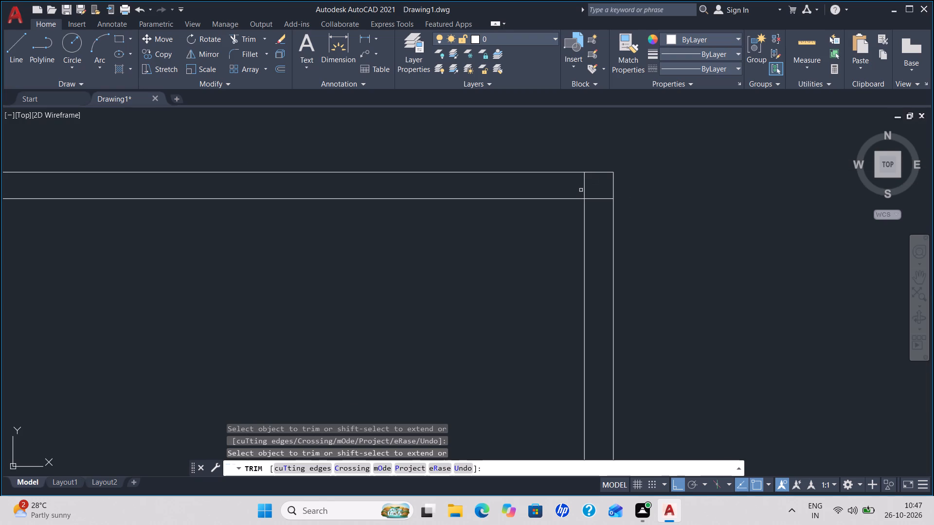
click(584, 189)
click(598, 198)
Trim the overlapping inner wall line ends at the plan's lower-right and lower-left corners.
scroll(583, 198, down, 5)
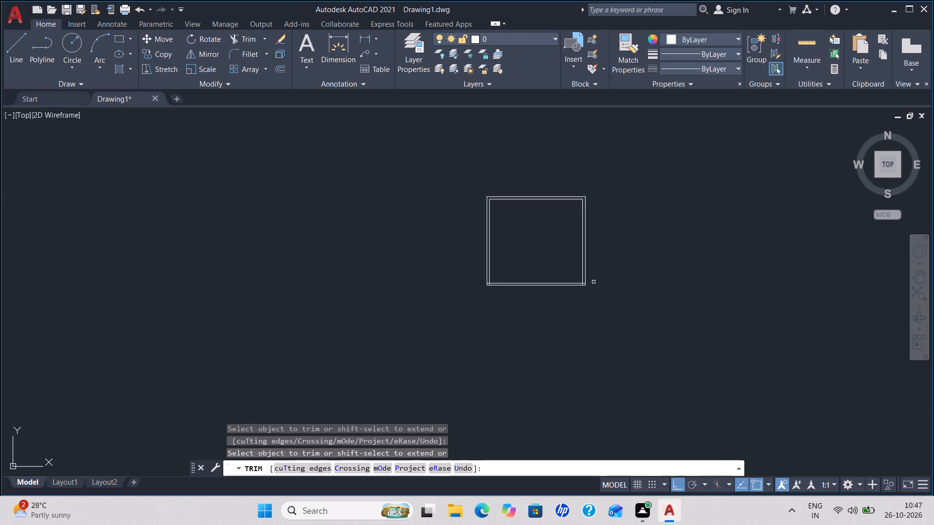
scroll(584, 283, up, 6)
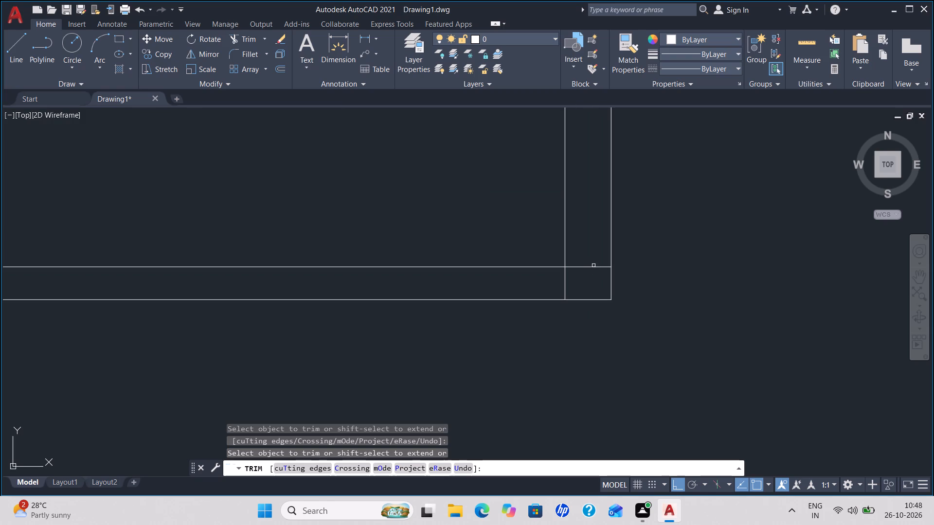
click(593, 266)
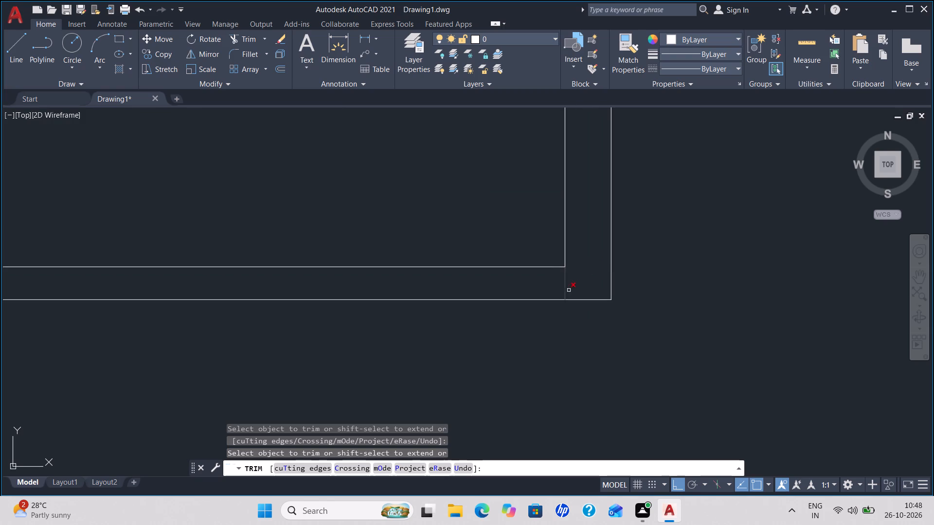
click(566, 286)
scroll(418, 255, down, 4)
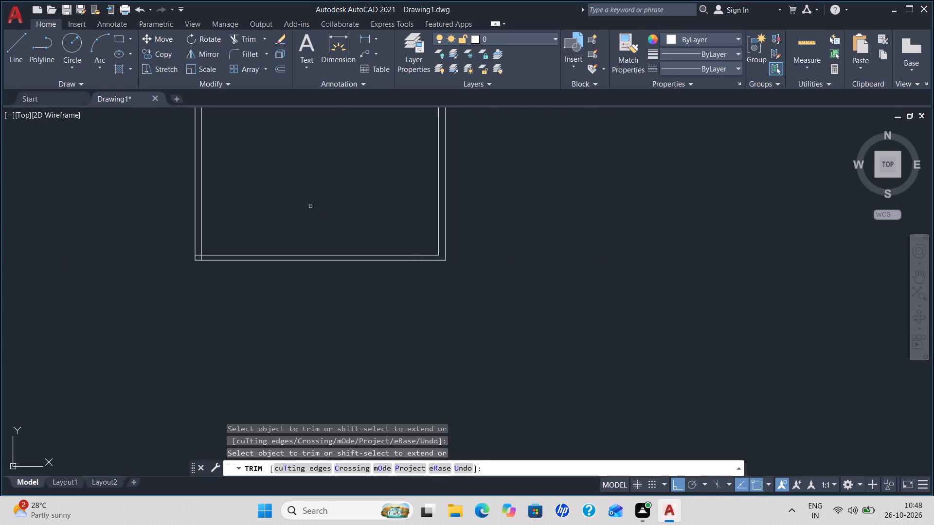
middle_drag(310, 206, 447, 234)
scroll(337, 284, up, 2)
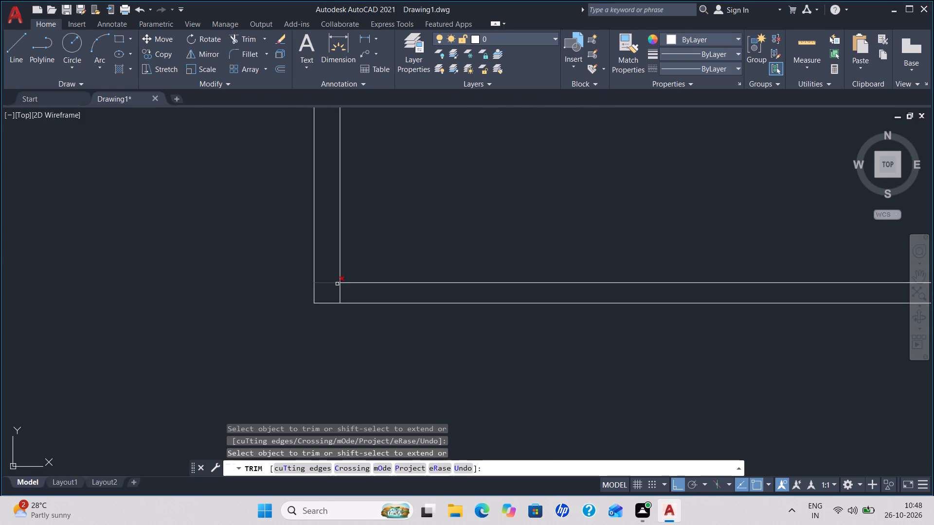
scroll(337, 284, up, 3)
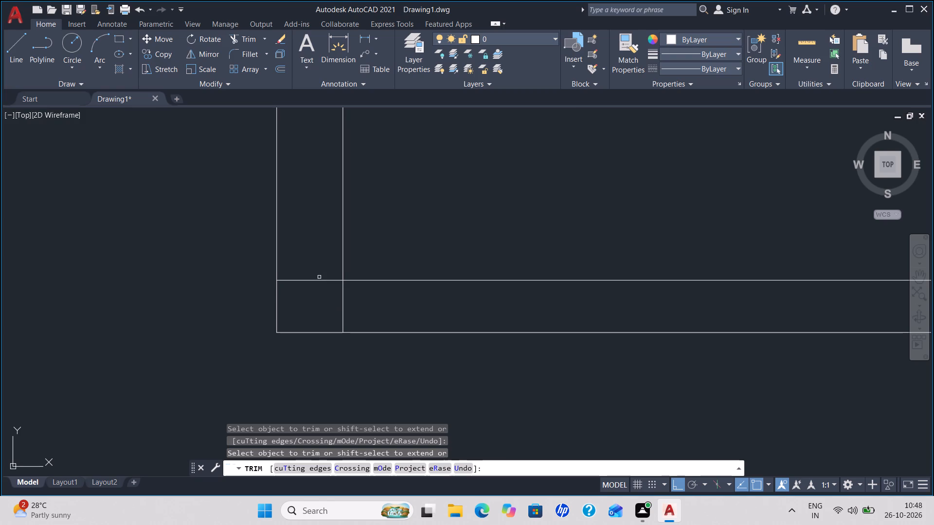
click(319, 280)
click(344, 297)
scroll(465, 216, down, 4)
middle_drag(558, 191, 551, 196)
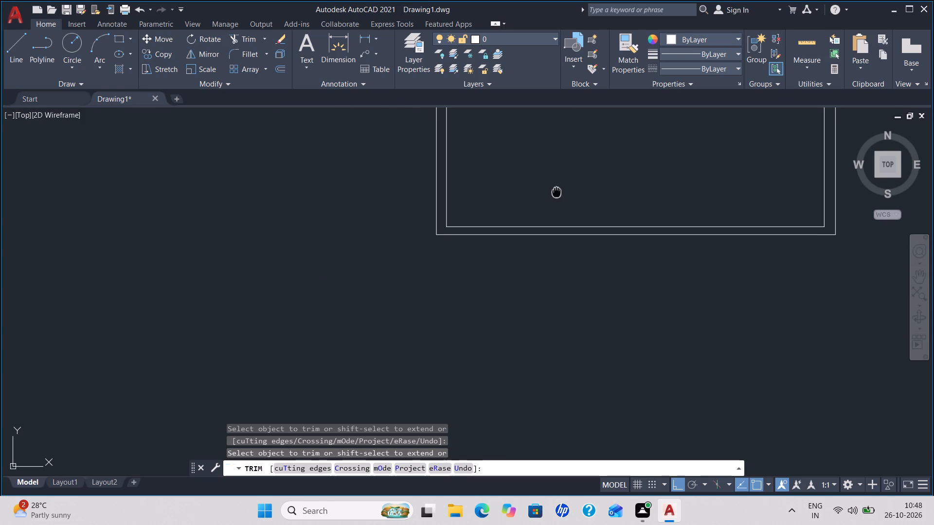
middle_drag(551, 196, 253, 365)
middle_drag(309, 280, 320, 392)
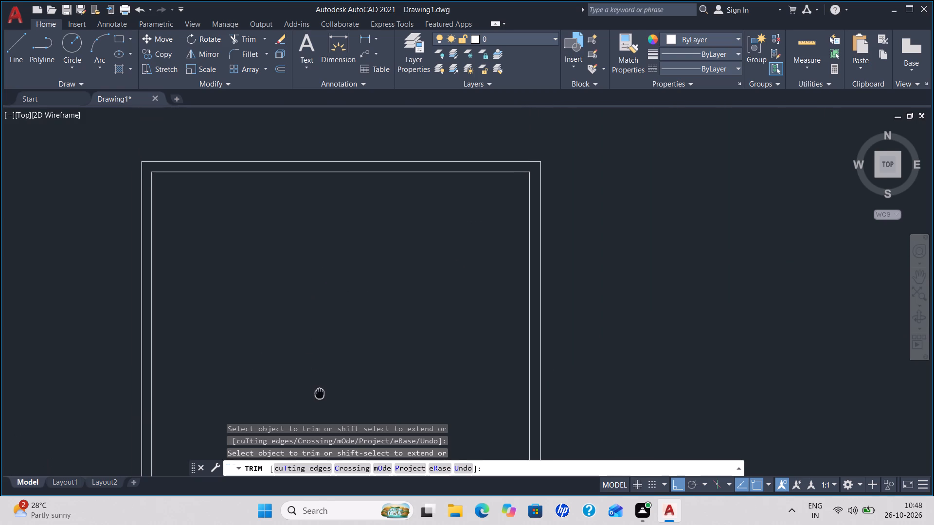
scroll(354, 354, down, 1)
middle_drag(350, 354, 367, 283)
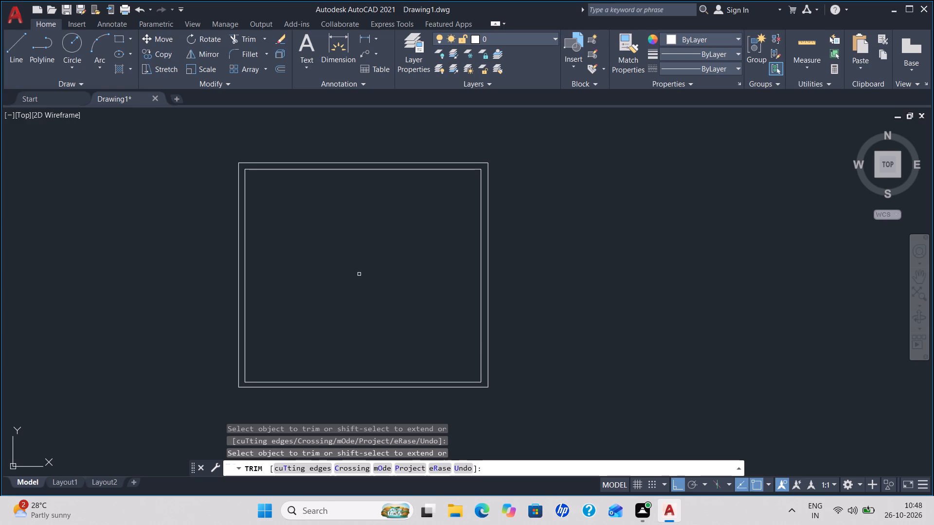
key(Escape)
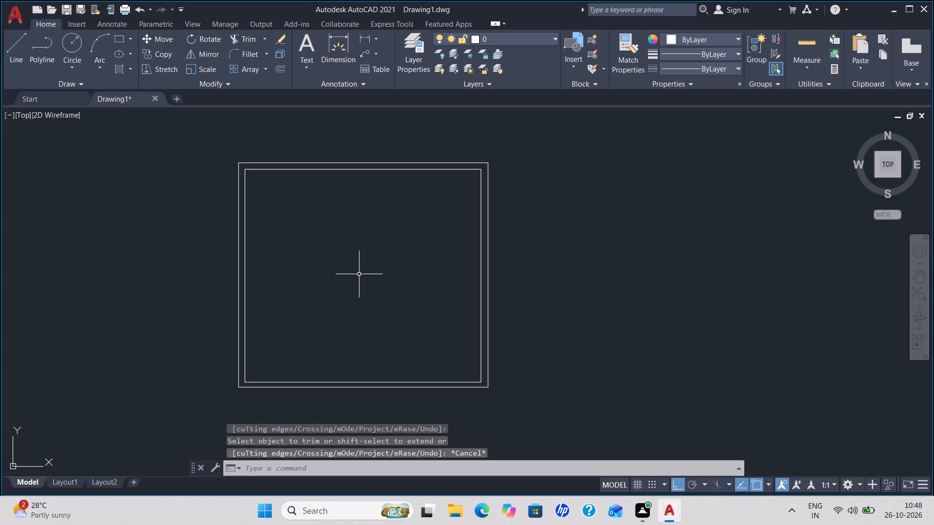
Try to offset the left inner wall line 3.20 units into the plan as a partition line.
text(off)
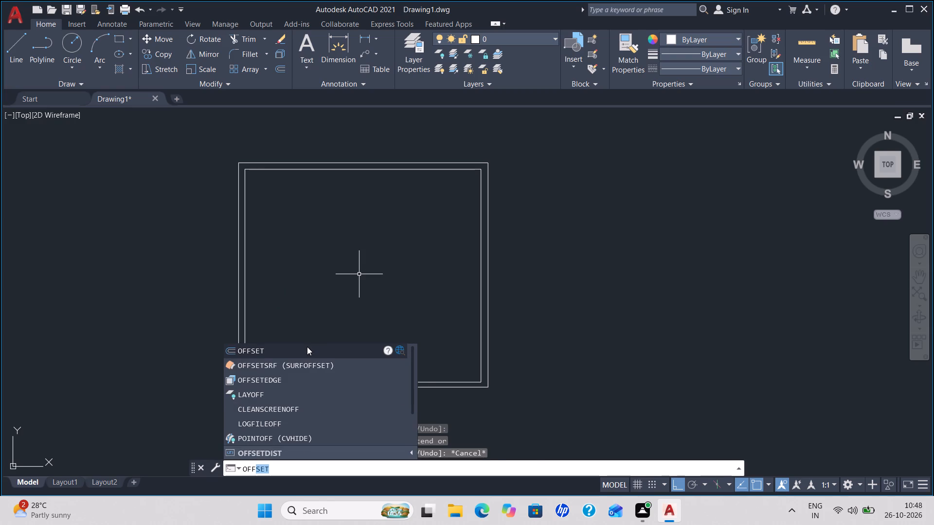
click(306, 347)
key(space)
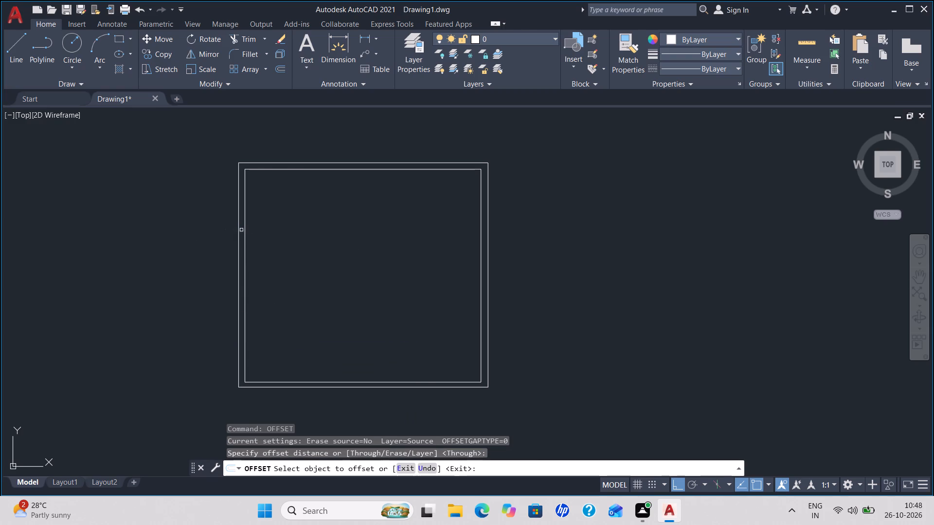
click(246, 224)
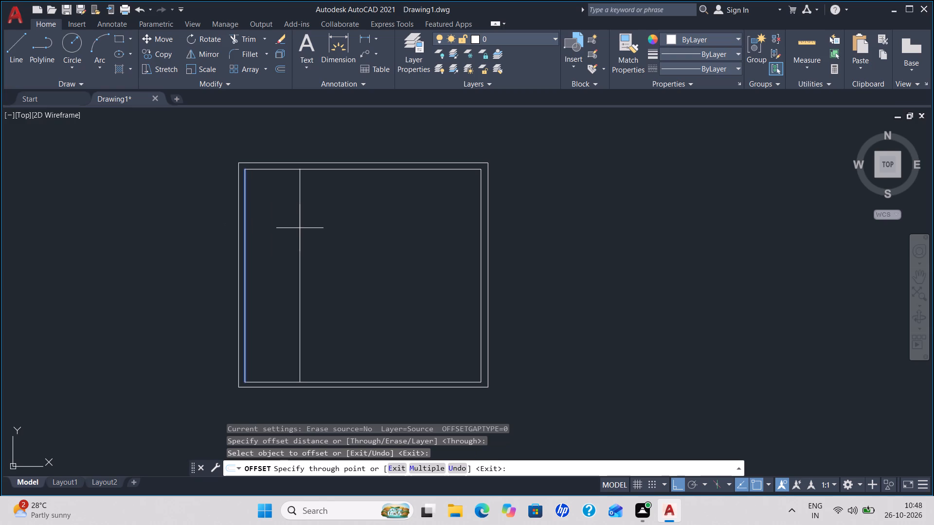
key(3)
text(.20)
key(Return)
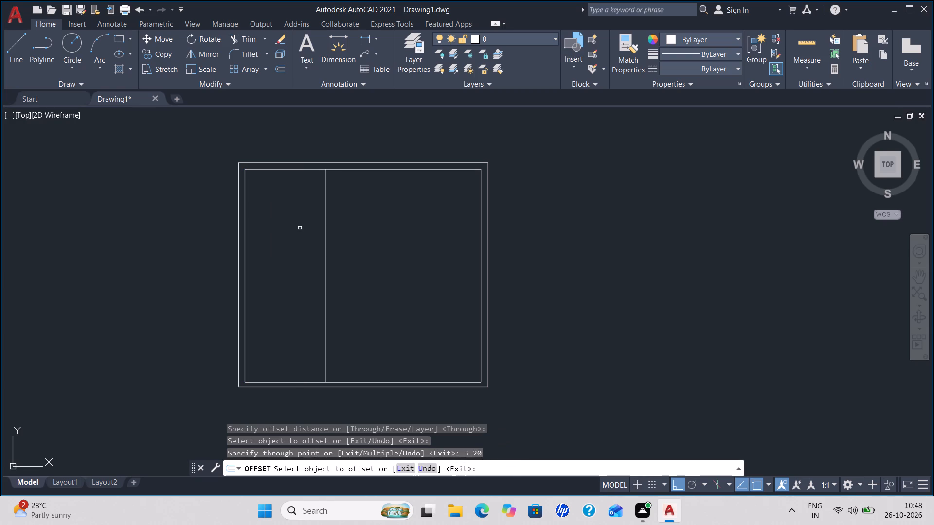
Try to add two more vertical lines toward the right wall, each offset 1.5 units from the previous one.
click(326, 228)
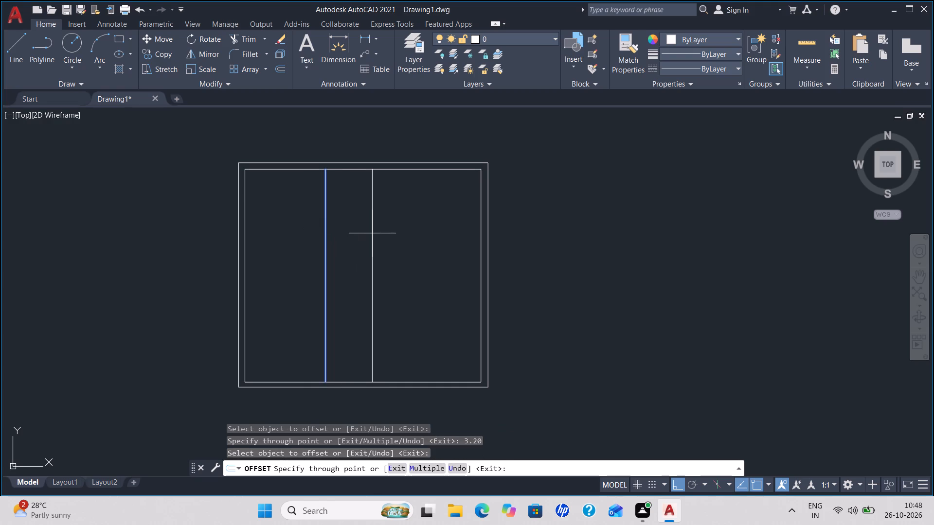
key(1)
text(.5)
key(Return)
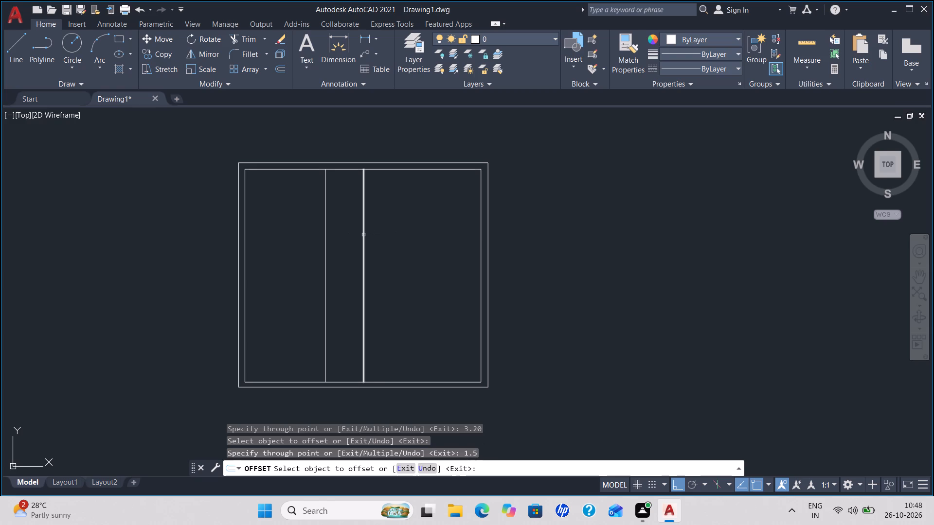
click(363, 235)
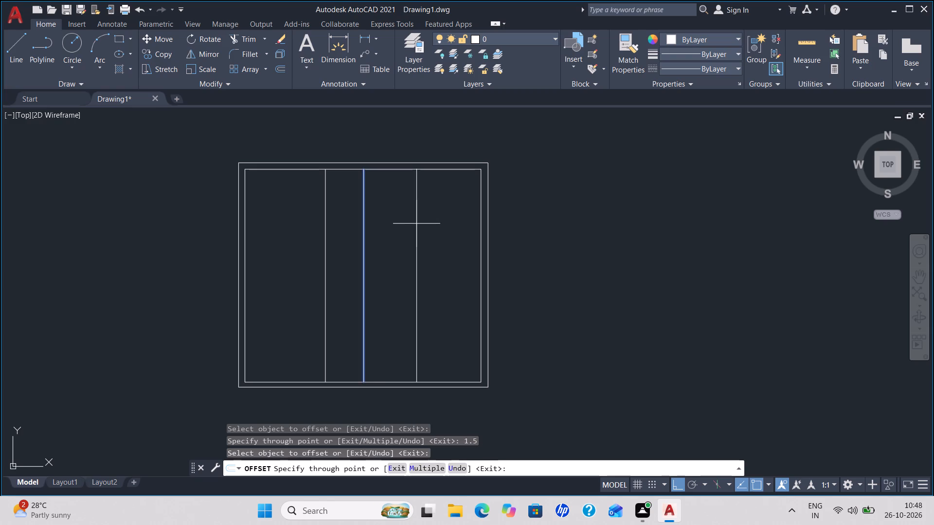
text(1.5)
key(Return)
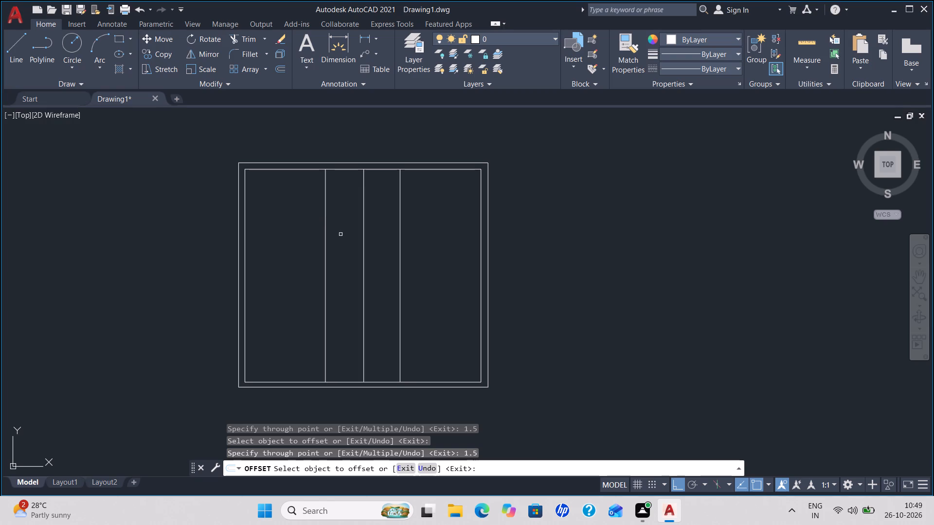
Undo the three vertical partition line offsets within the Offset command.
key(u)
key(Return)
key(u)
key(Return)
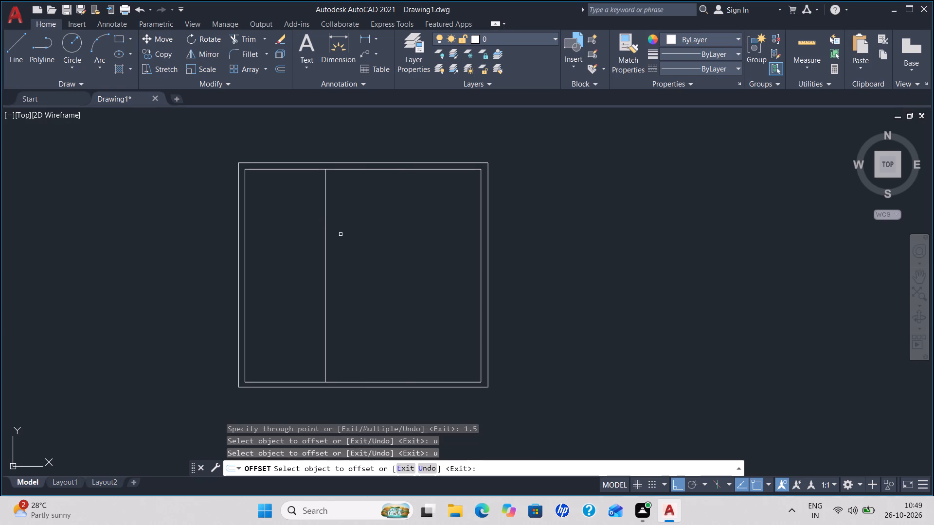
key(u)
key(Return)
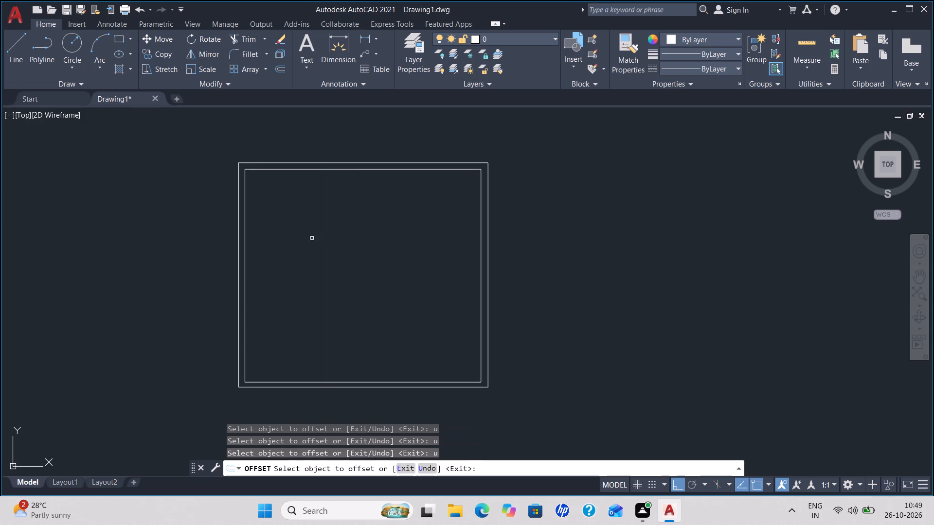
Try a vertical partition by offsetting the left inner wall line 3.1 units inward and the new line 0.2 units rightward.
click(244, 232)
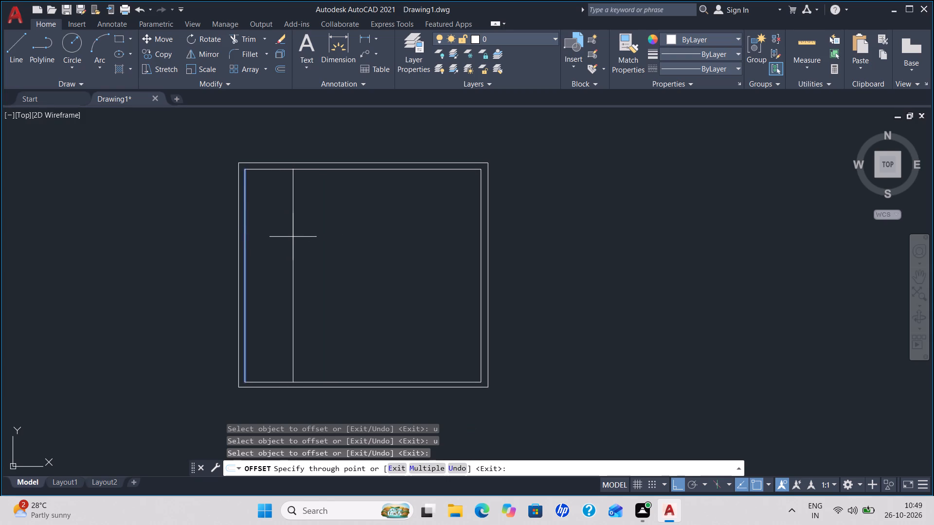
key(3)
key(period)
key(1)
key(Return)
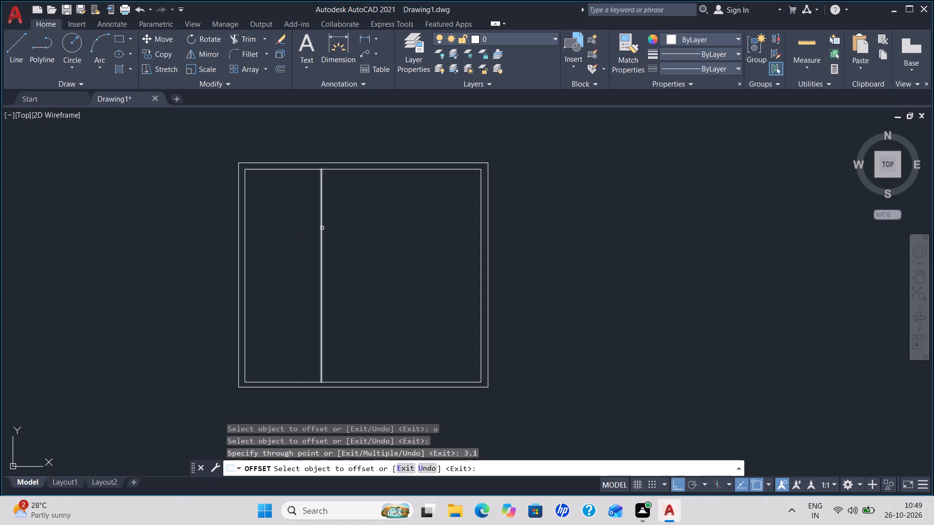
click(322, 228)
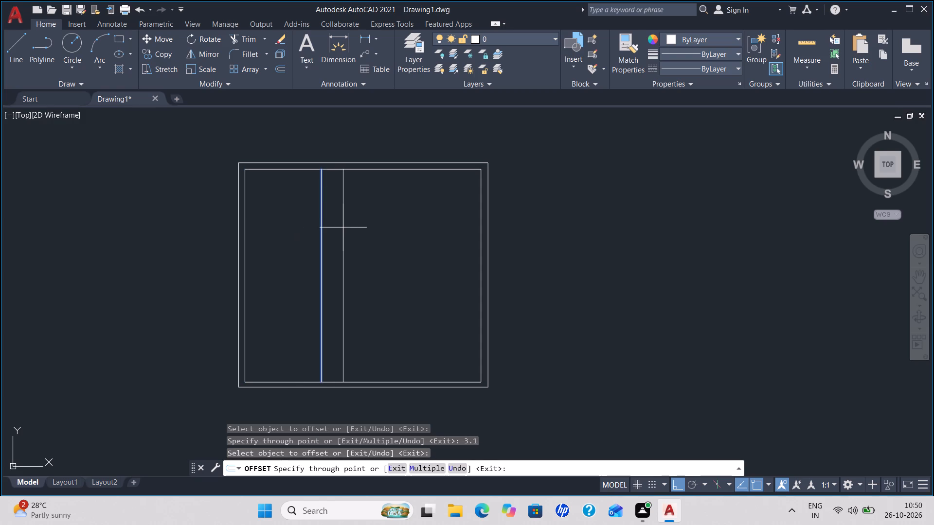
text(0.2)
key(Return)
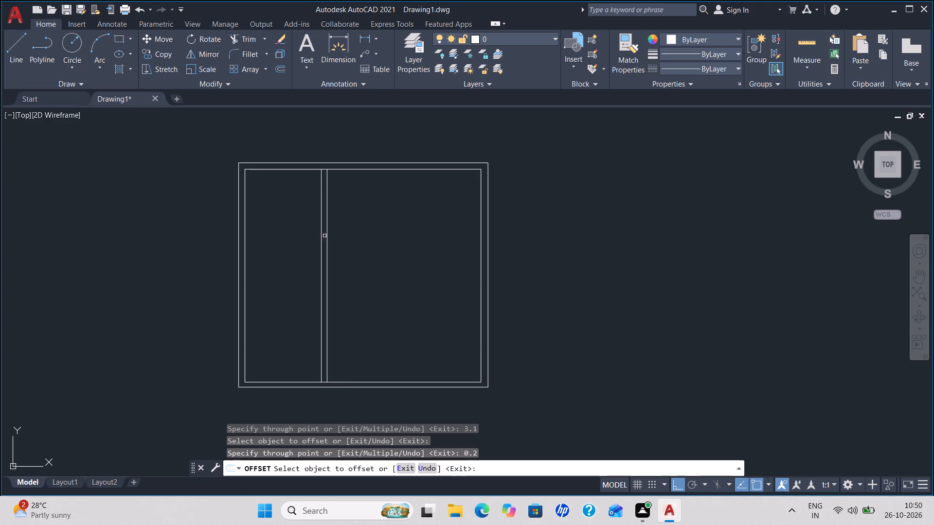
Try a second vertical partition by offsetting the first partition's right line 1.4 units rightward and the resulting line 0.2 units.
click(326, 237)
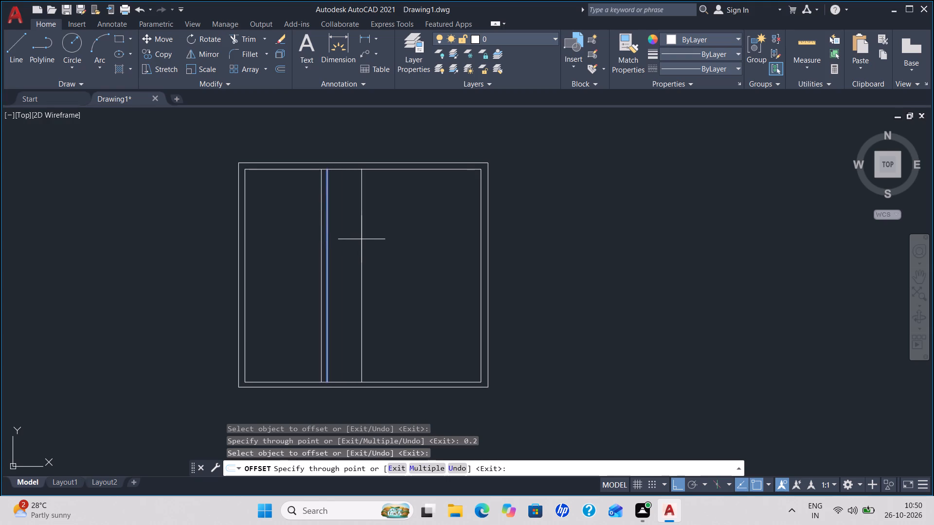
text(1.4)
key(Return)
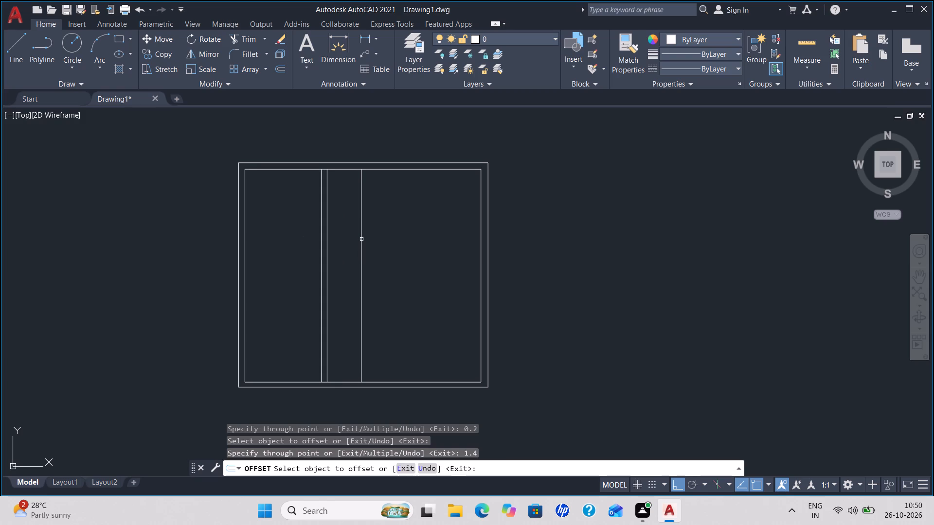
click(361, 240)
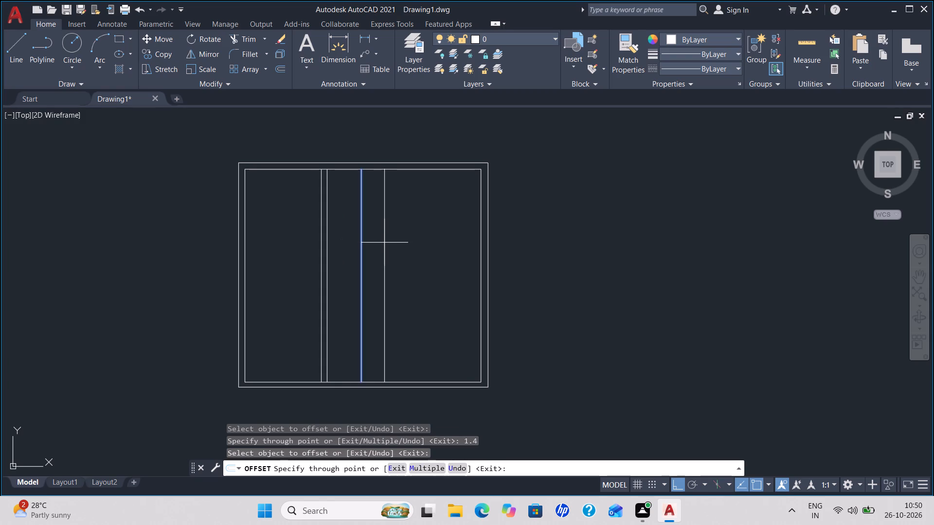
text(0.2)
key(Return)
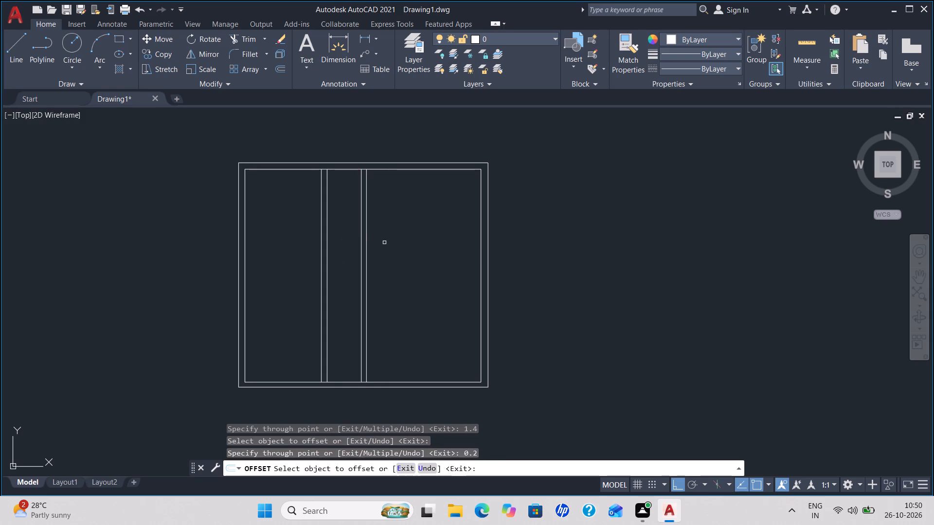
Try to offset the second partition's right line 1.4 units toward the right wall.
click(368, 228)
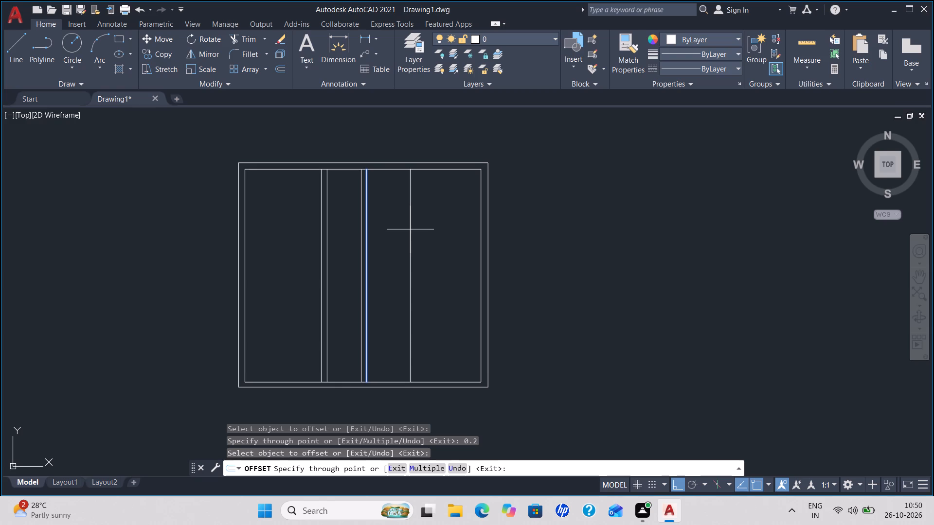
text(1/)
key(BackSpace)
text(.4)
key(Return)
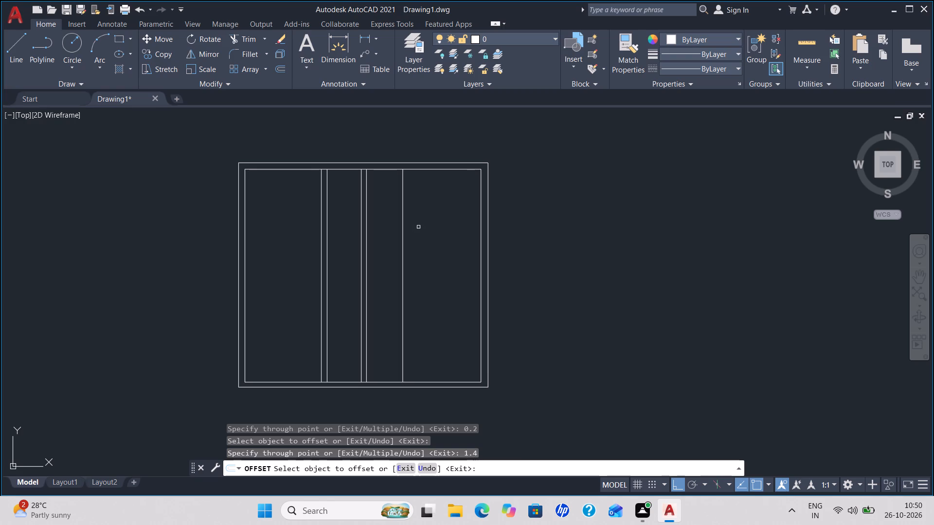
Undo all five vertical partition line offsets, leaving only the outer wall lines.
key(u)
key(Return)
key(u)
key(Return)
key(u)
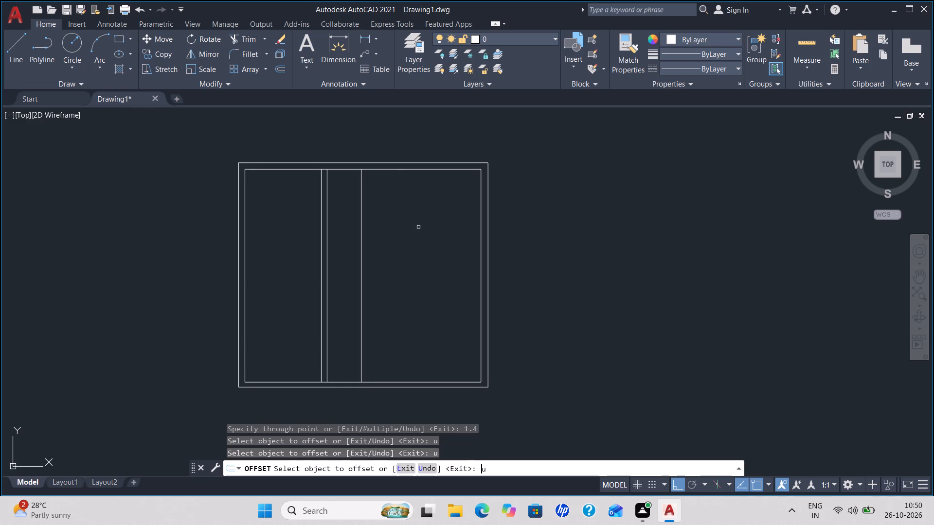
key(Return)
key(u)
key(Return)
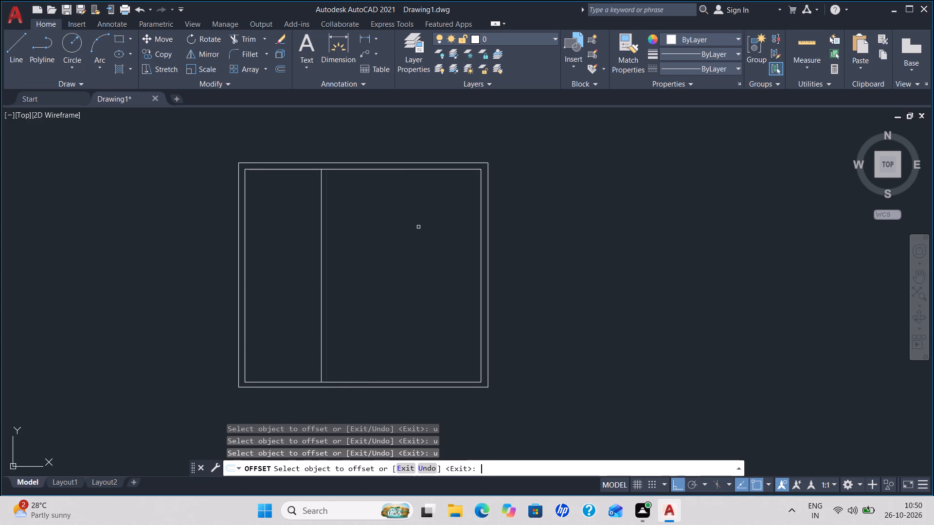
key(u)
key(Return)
Offset the left inner wall line 3 units into the plan as a vertical partition line.
click(246, 241)
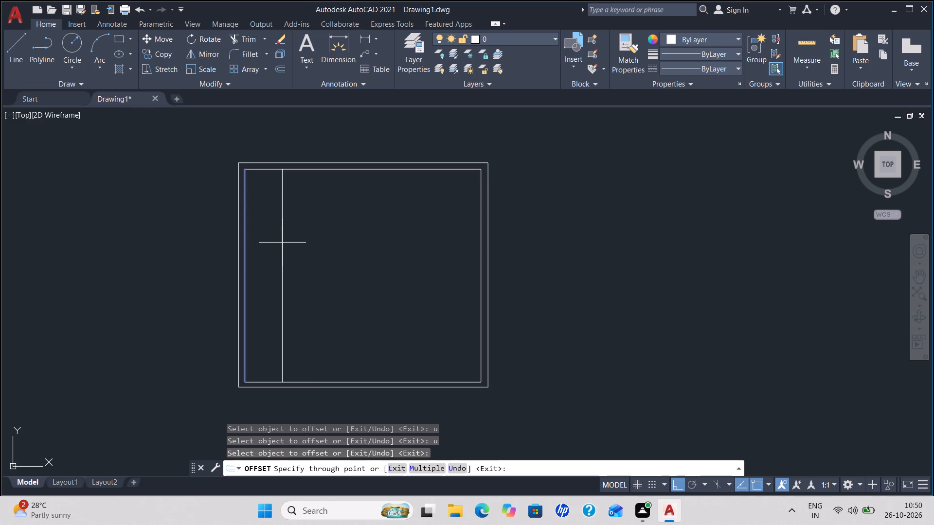
key(3)
key(comma)
key(BackSpace)
key(period)
key(BackSpace)
key(Return)
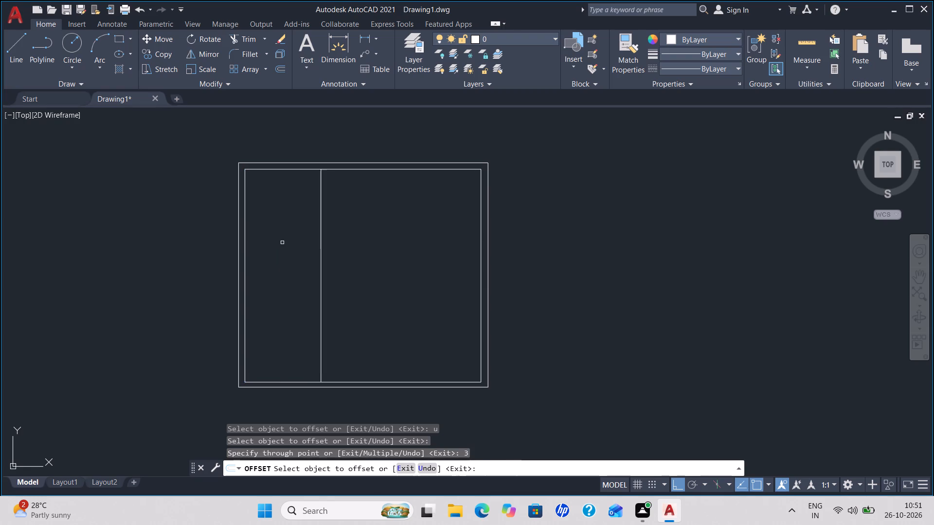
Offset the vertical partition line 0.15 units rightward to complete the first partition wall.
click(321, 237)
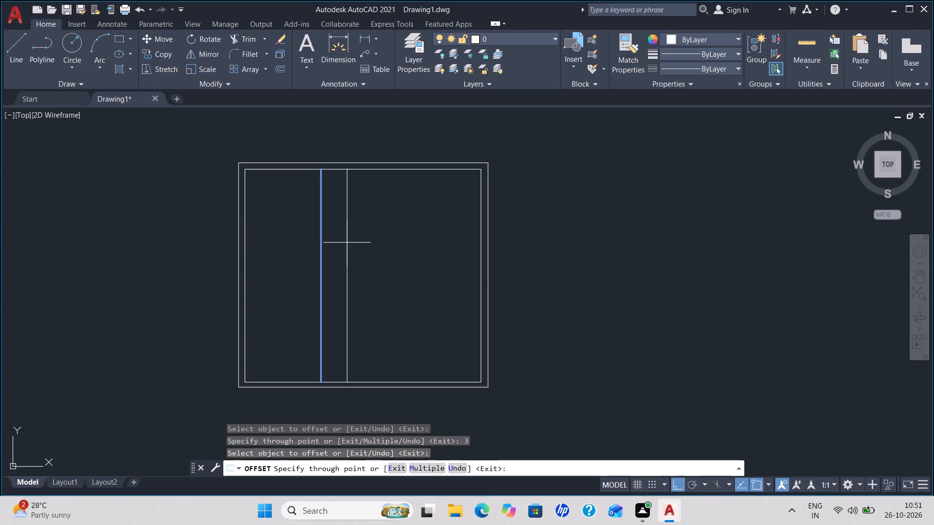
text(0.)
text(15)
key(Return)
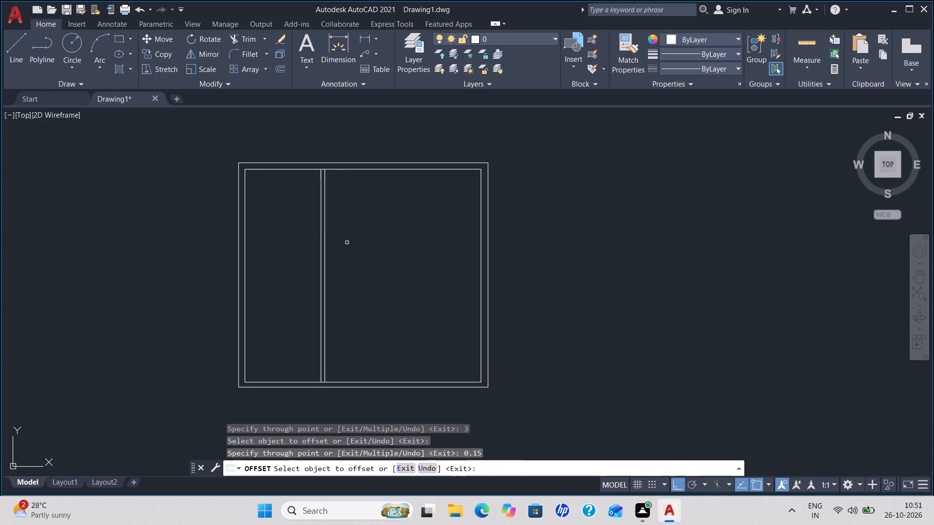
Add a second vertical partition by offsetting the first partition's right line 1.4 units rightward and the resulting line 0.15 units.
click(325, 233)
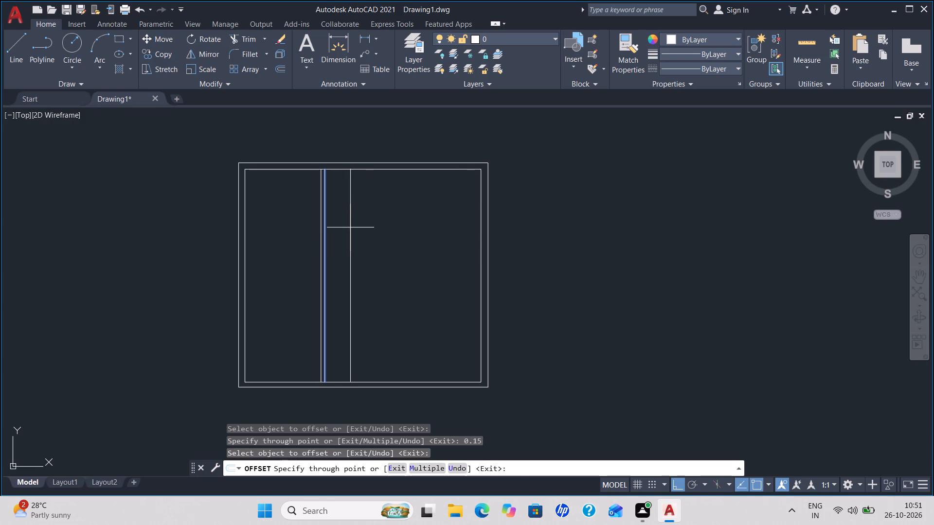
text(1.)
key(4)
key(Return)
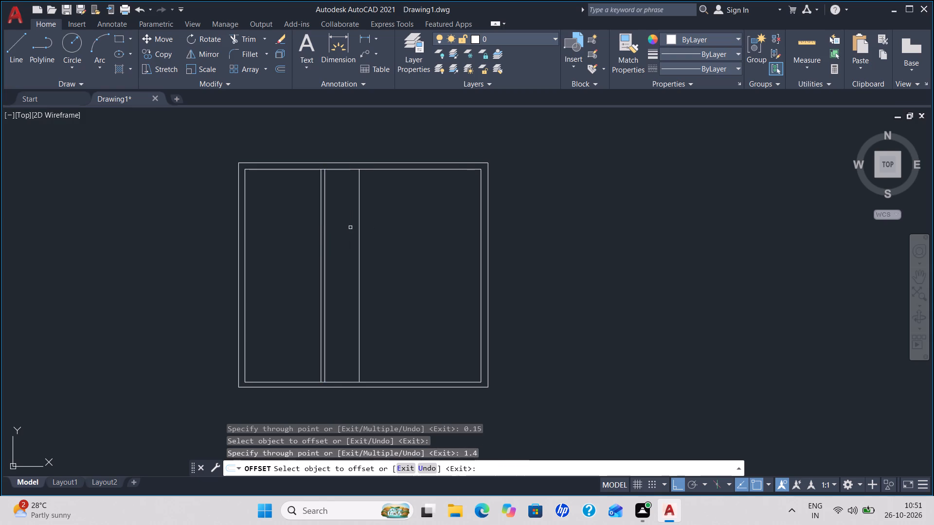
click(359, 227)
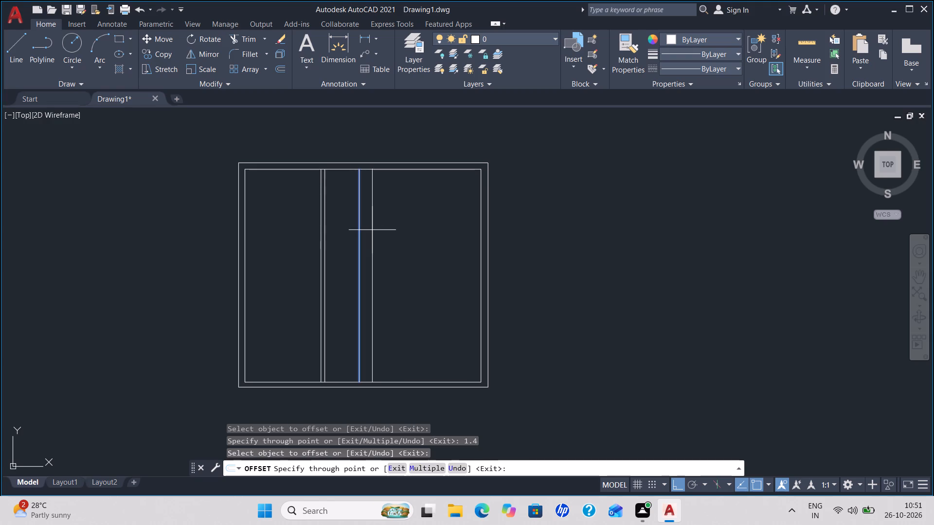
text(0.)
text(15)
key(Return)
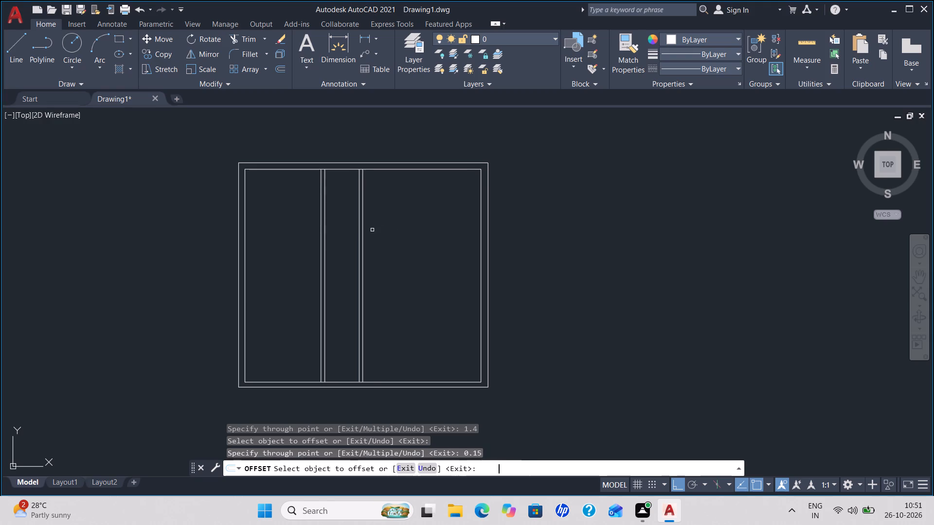
Add a third vertical partition by offsetting the second partition's right line 1.4 units rightward and the resulting line 0.15 units.
click(363, 230)
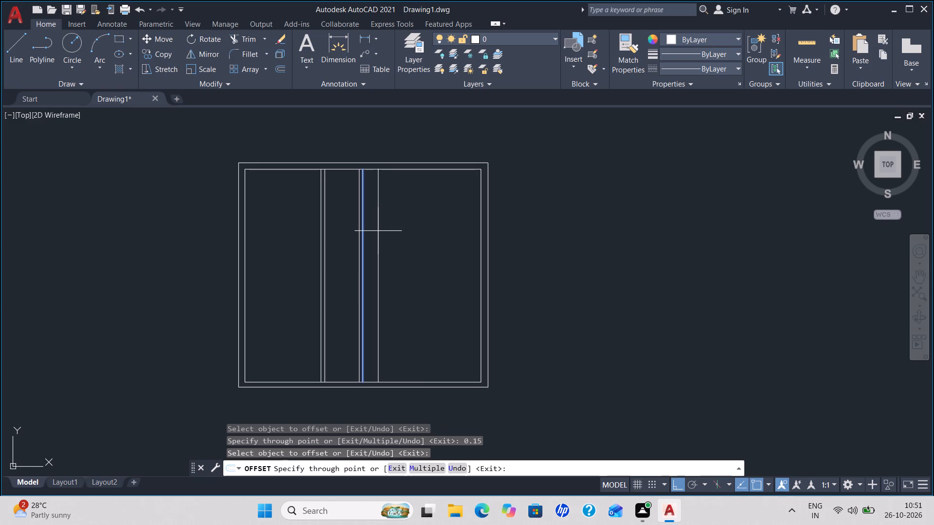
text(1.4)
key(Return)
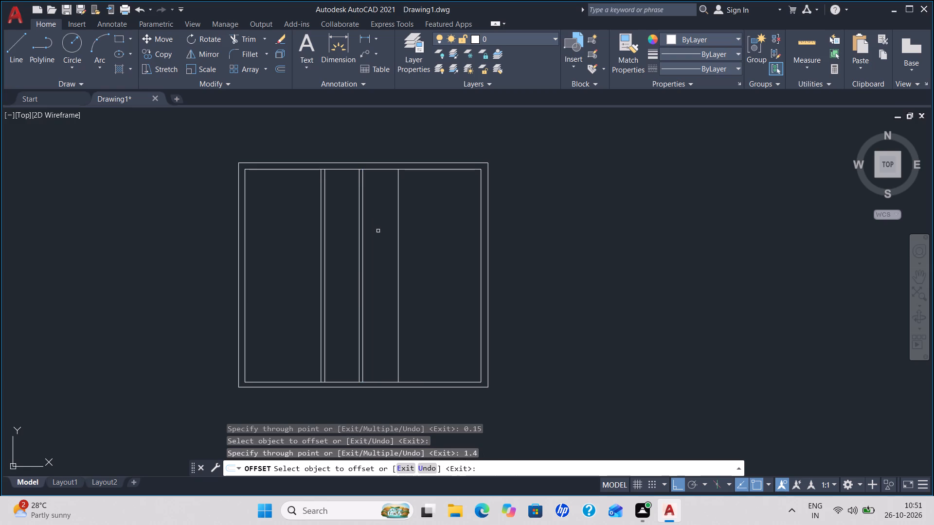
click(397, 227)
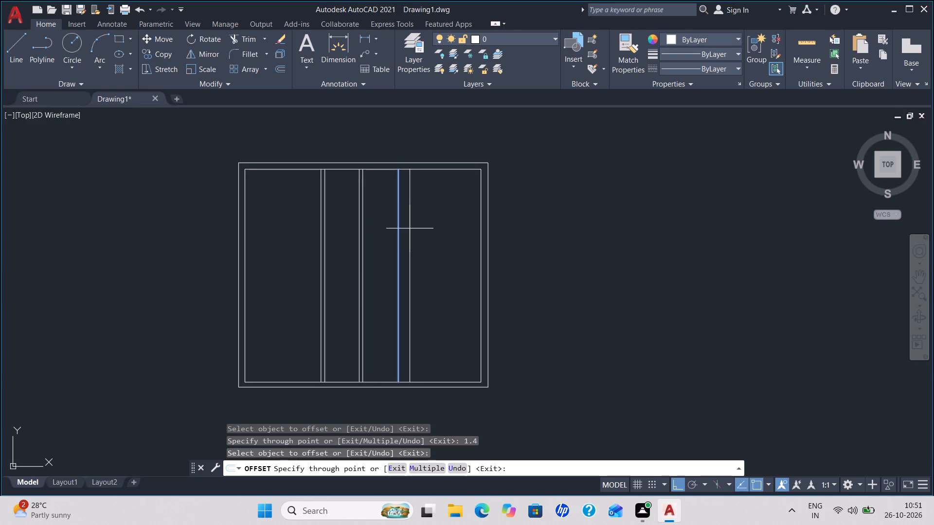
text(0.15)
key(Return)
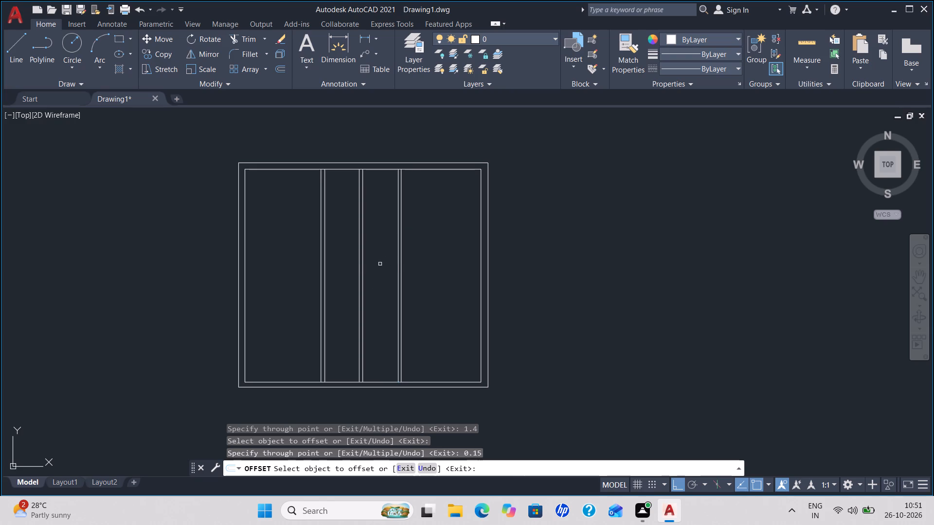
key(Escape)
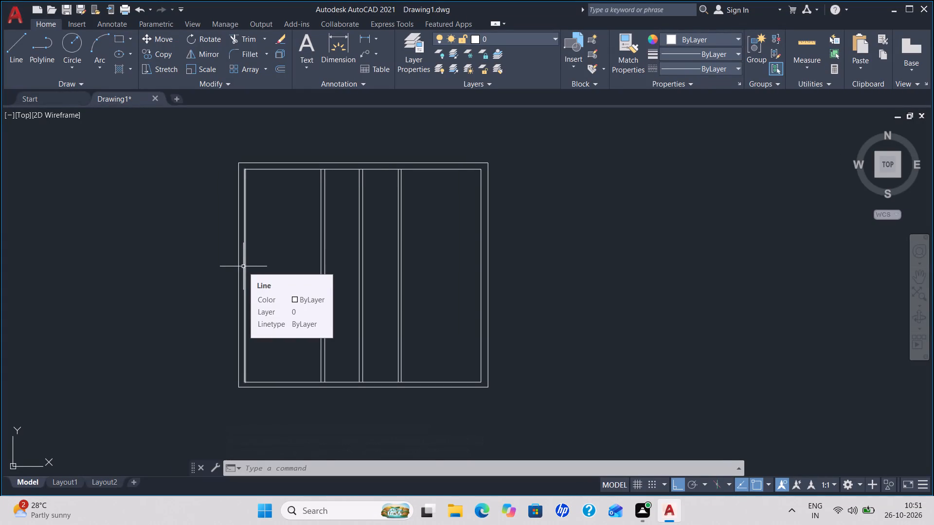
Add a horizontal partition by offsetting the top inner wall line 3.1 units downward and the resulting line 0.15 units.
key(space)
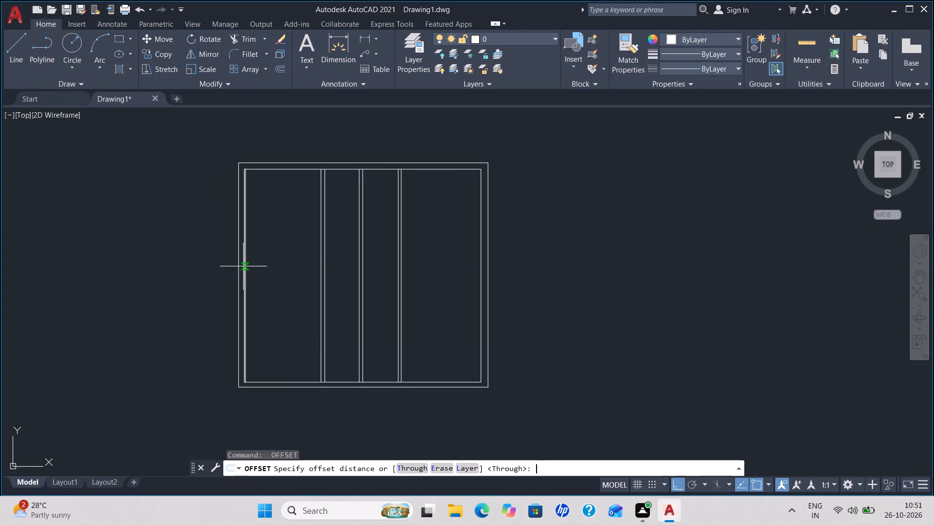
key(space)
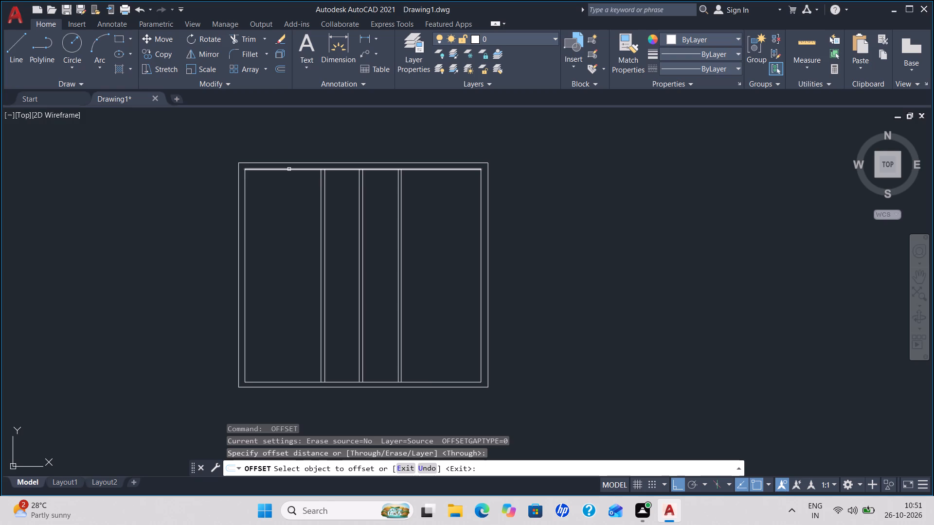
click(289, 169)
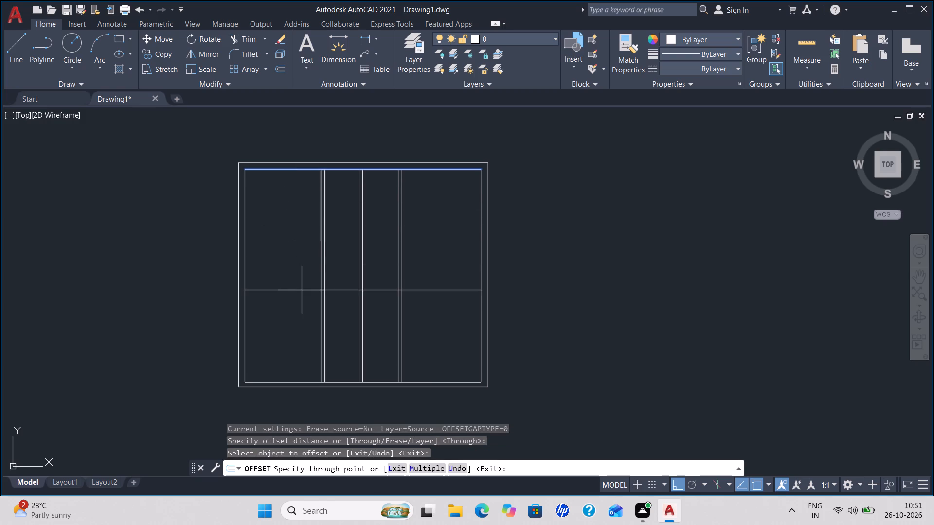
key(3)
text(.2)
key(BackSpace)
key(1)
key(Return)
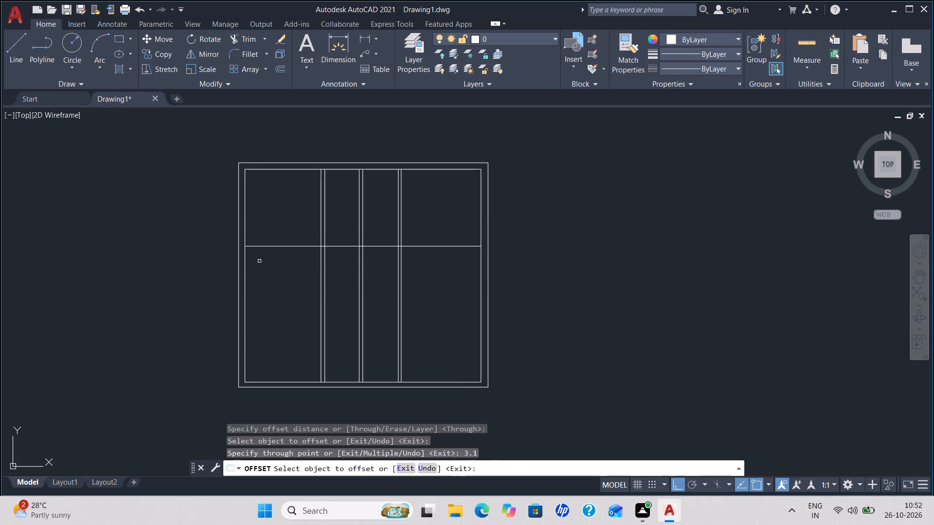
click(287, 246)
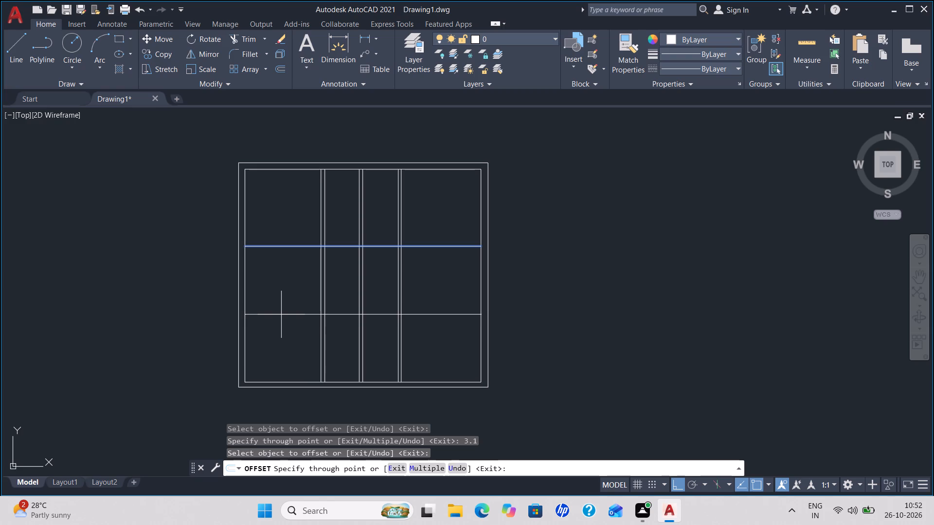
text(0.15)
key(Return)
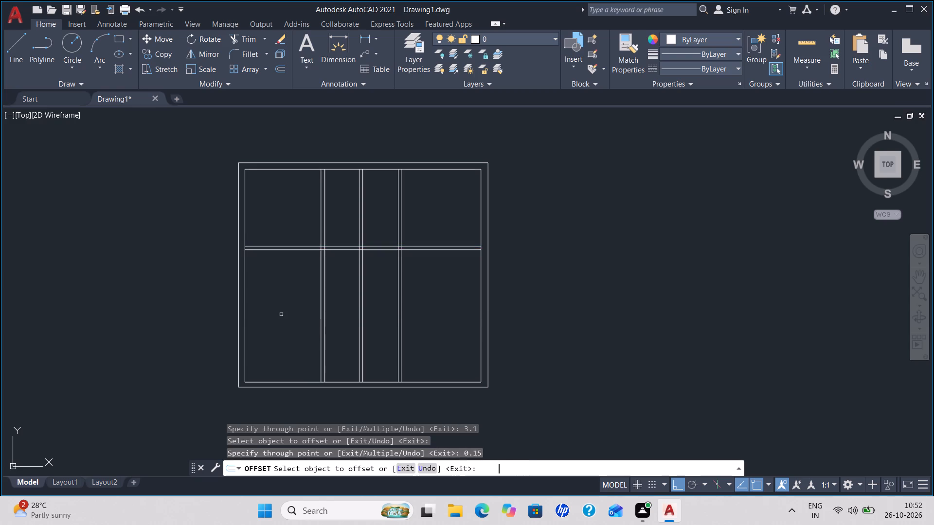
Start offsetting the horizontal partition's lower line downward into the plan.
click(274, 248)
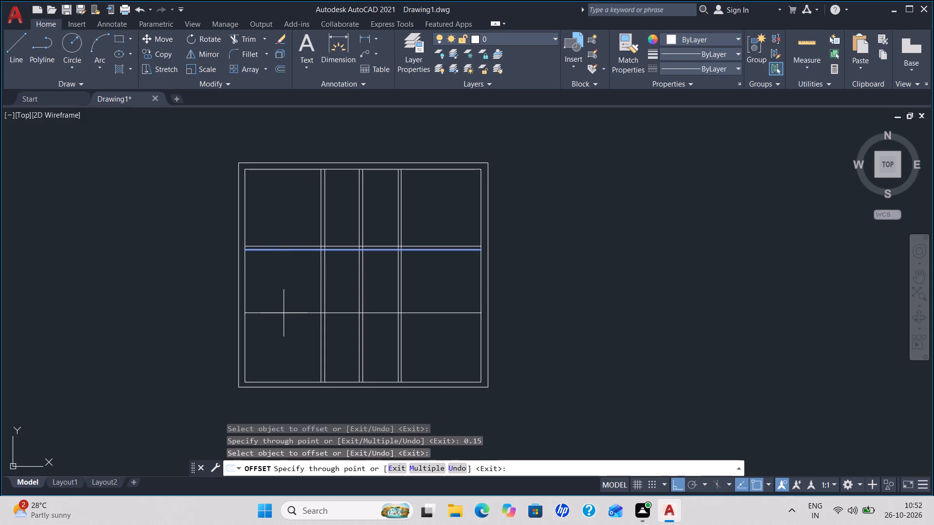
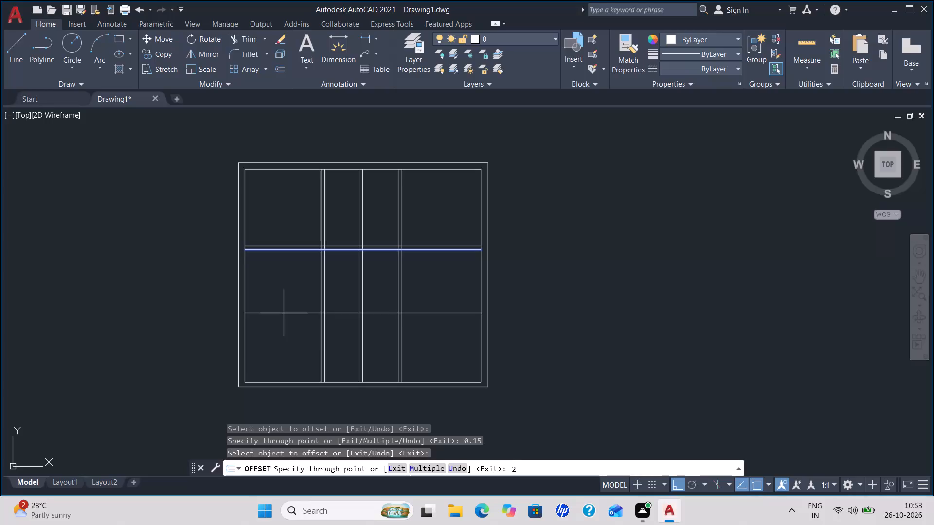
Add a second horizontal partition by offsetting the first one's lower line 2.5 units downward and the resulting line 0.15 units.
text(.5)
key(Return)
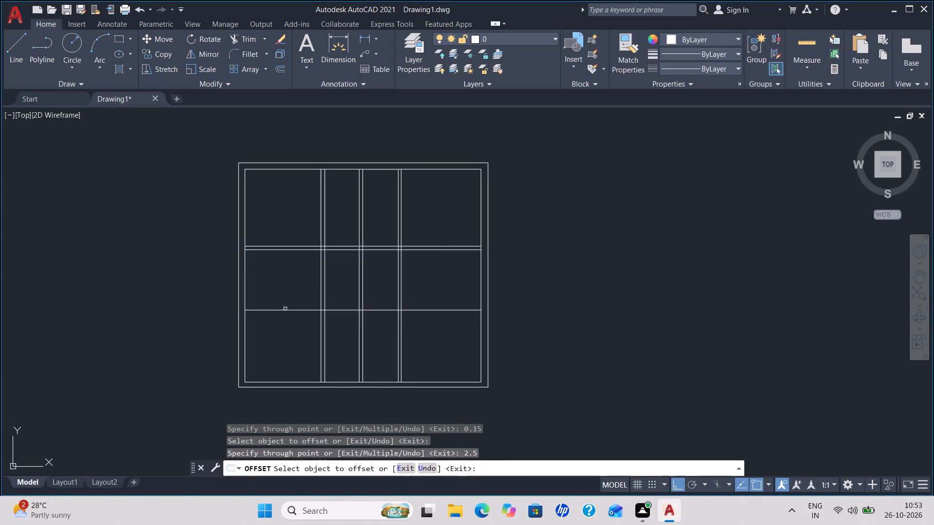
click(285, 310)
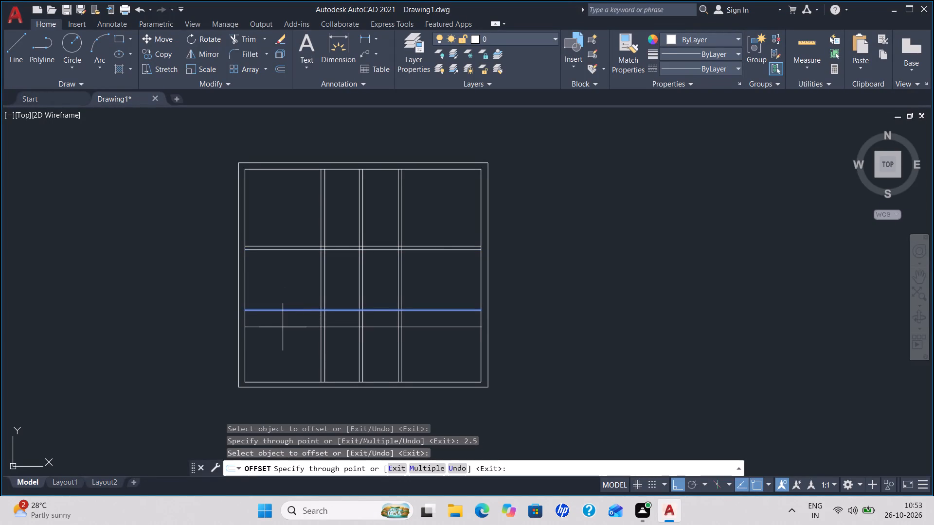
text(0.15)
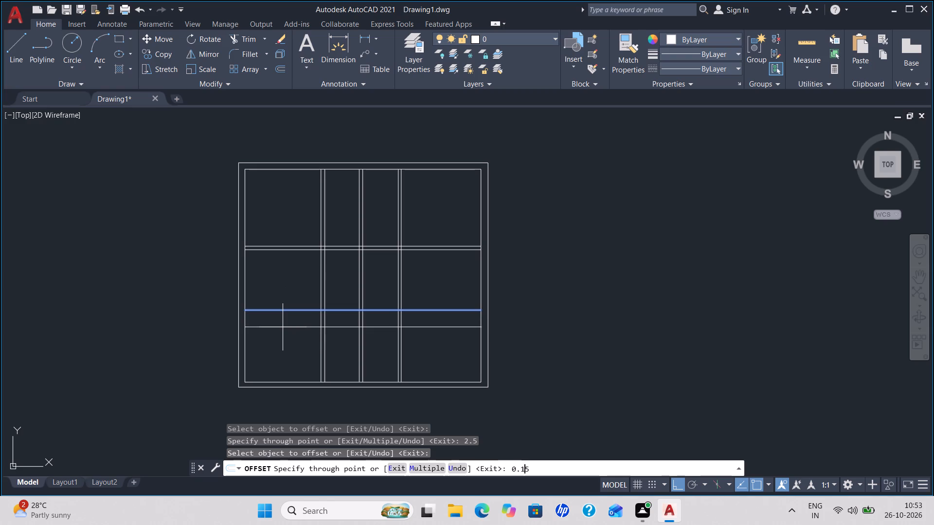
key(Return)
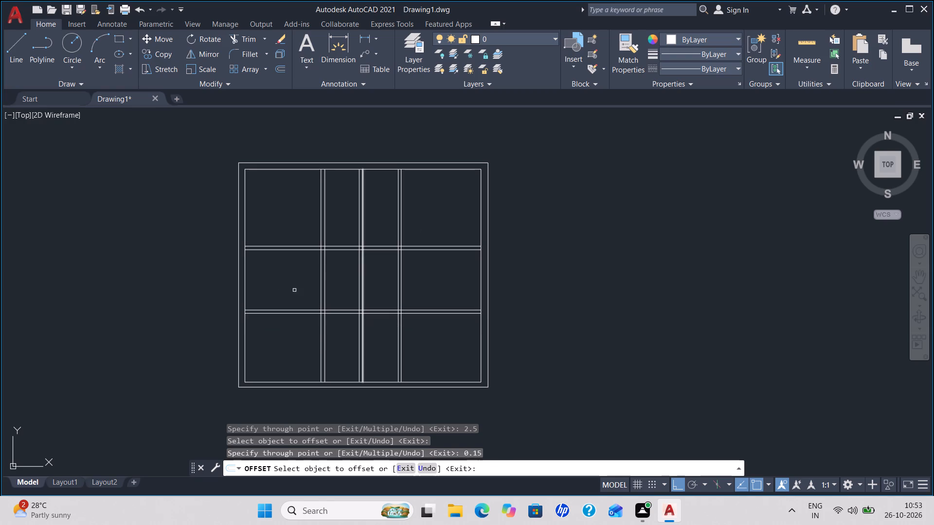
Add an upper horizontal partition by offsetting the top inner wall line 2 units downward and the resulting line 0.15 units.
click(423, 169)
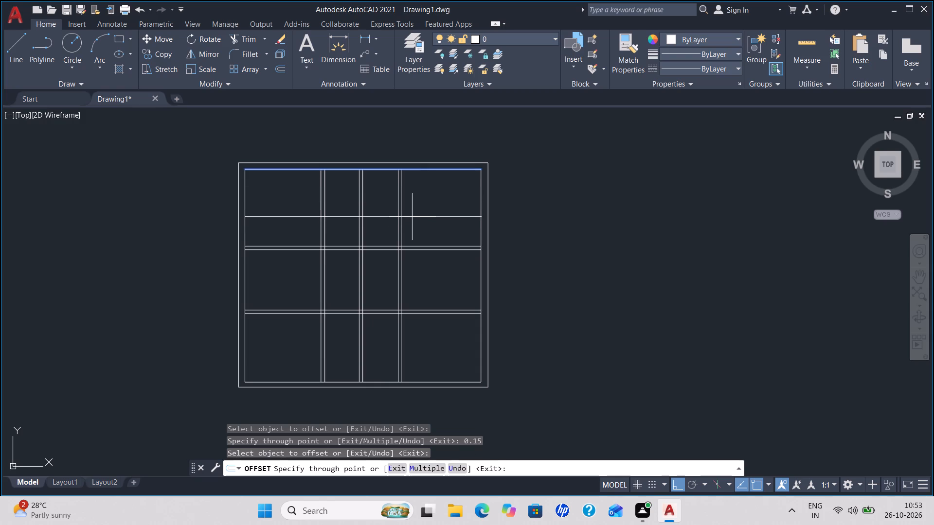
key(2)
key(Return)
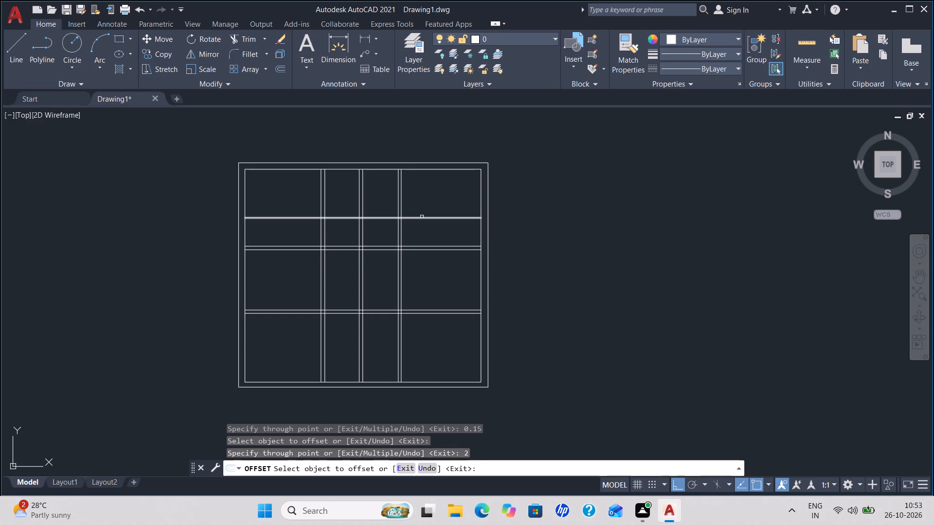
click(422, 218)
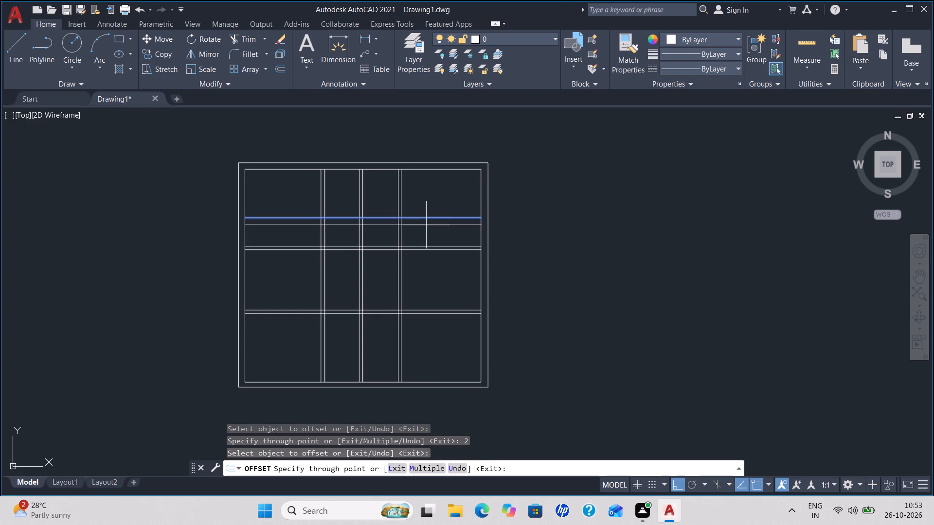
text(0.15)
key(Return)
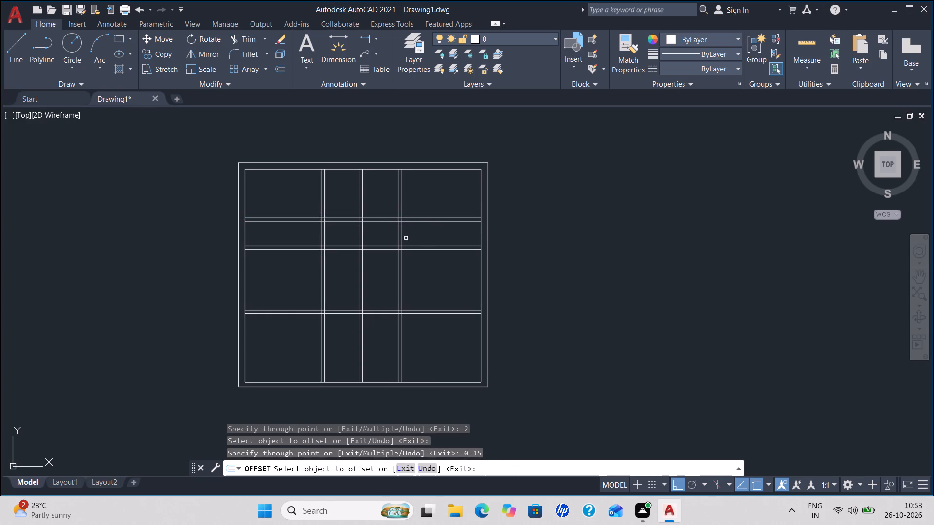
key(Escape)
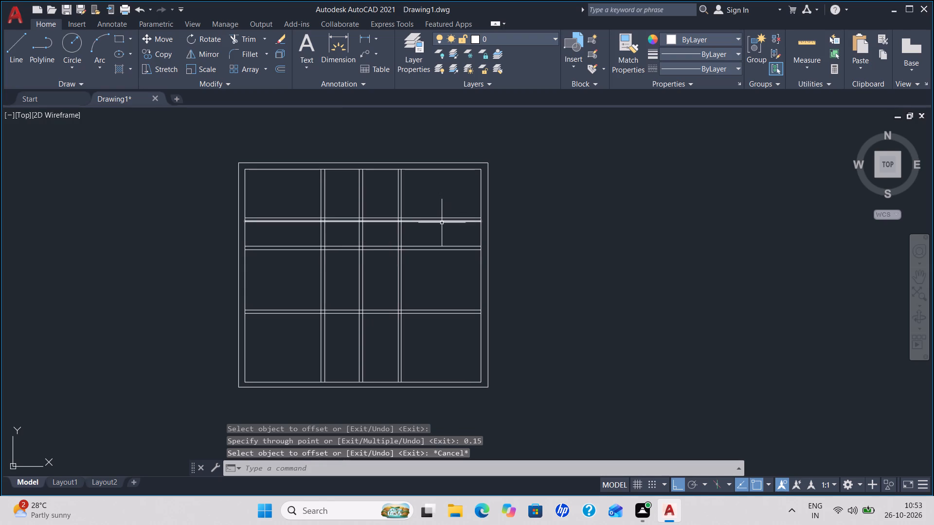
Trim the upper horizontal partition's lines out of the right and left bays, keeping only the part between the outer vertical partitions.
text(tr)
key(Return)
key(Return)
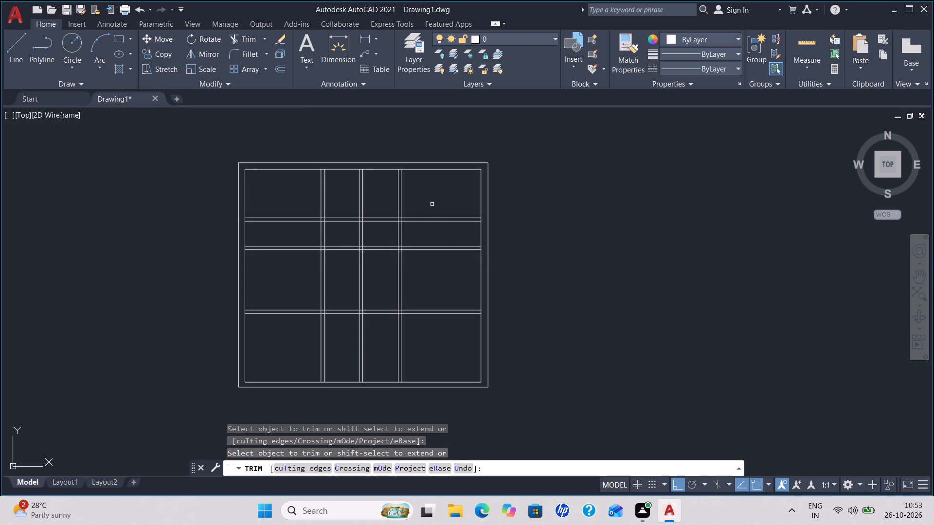
click(431, 203)
click(439, 231)
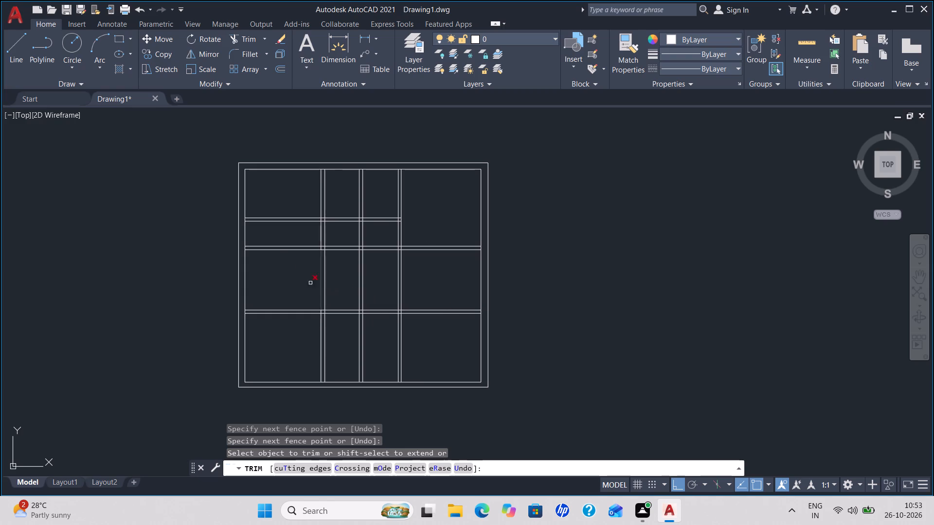
click(277, 206)
click(296, 232)
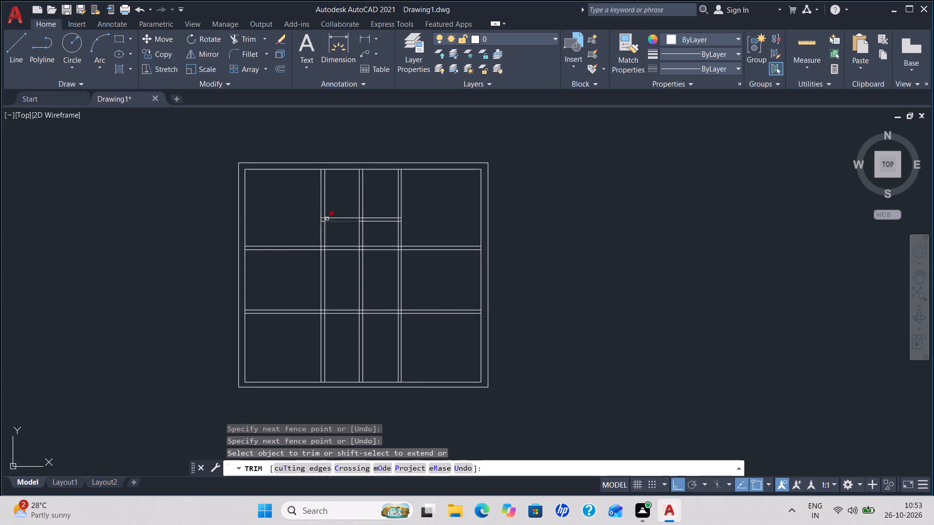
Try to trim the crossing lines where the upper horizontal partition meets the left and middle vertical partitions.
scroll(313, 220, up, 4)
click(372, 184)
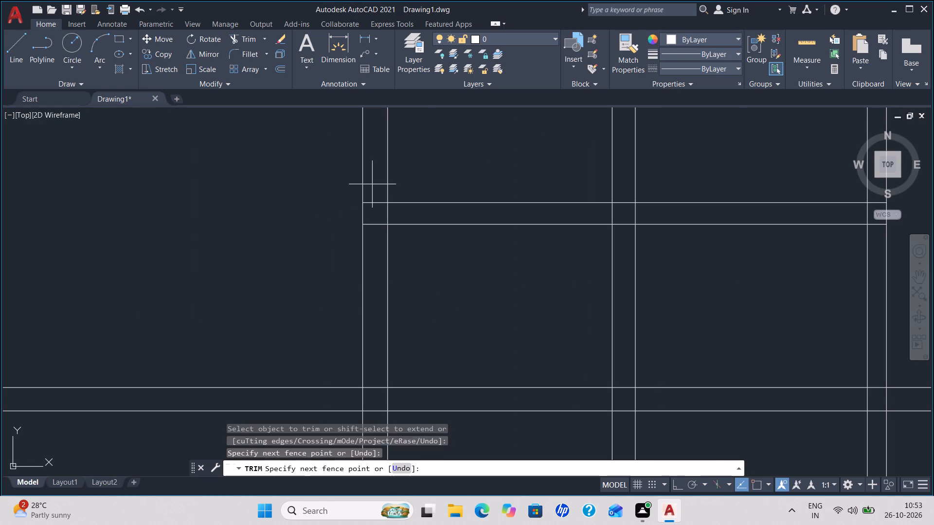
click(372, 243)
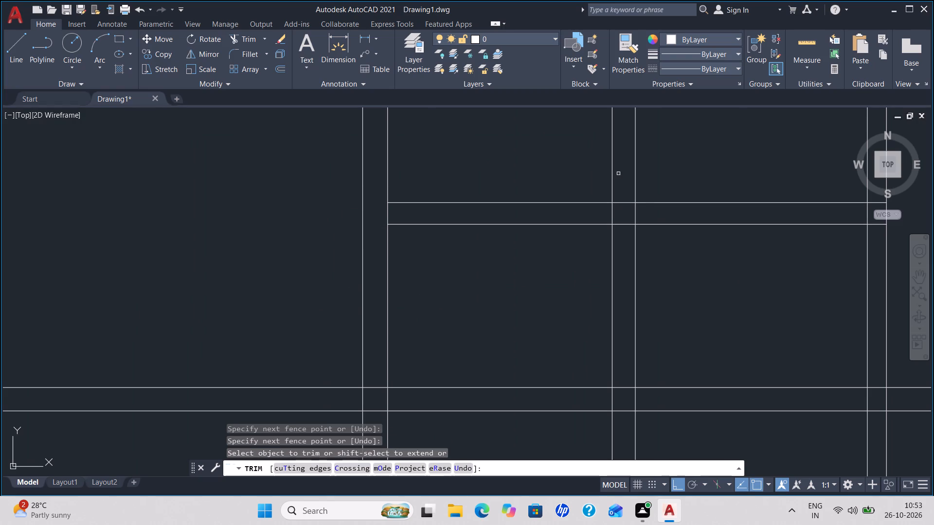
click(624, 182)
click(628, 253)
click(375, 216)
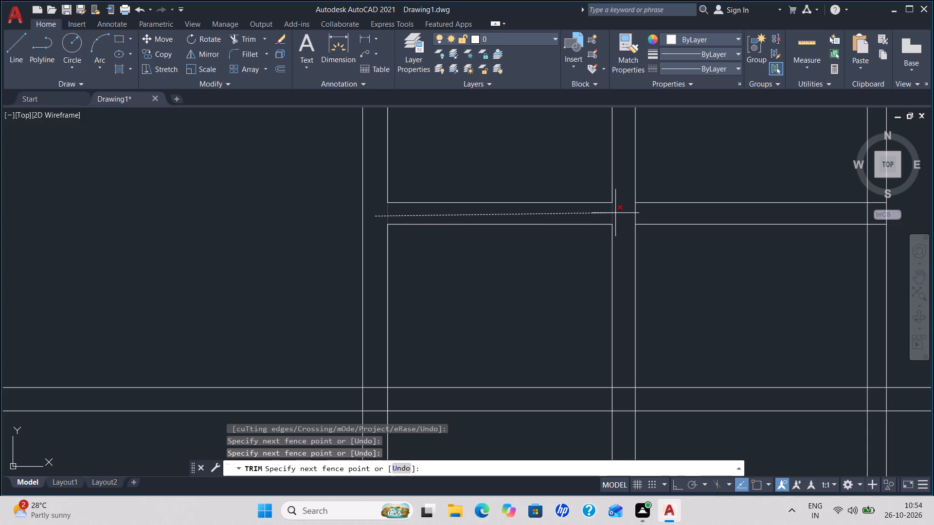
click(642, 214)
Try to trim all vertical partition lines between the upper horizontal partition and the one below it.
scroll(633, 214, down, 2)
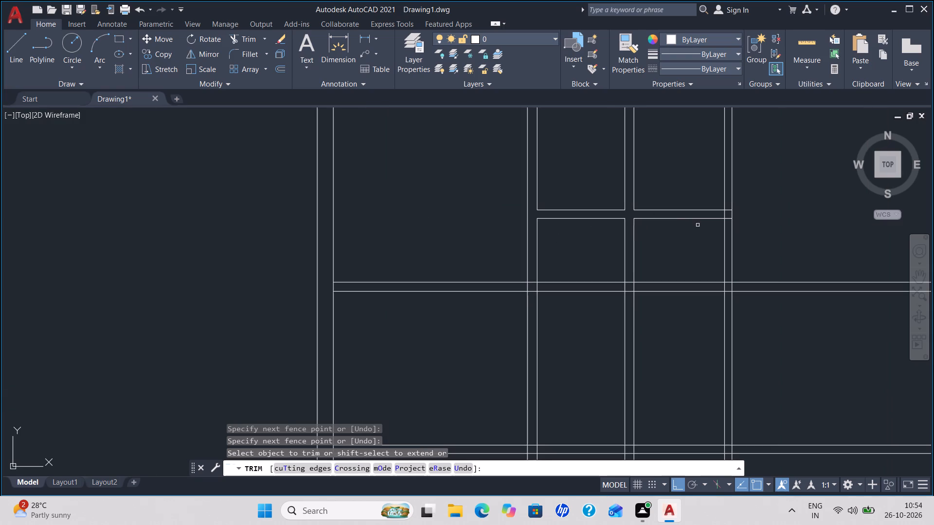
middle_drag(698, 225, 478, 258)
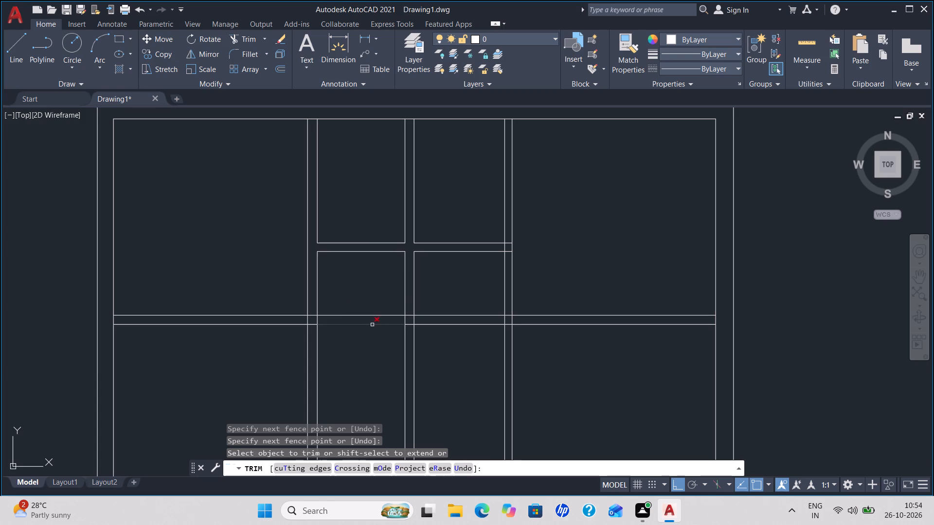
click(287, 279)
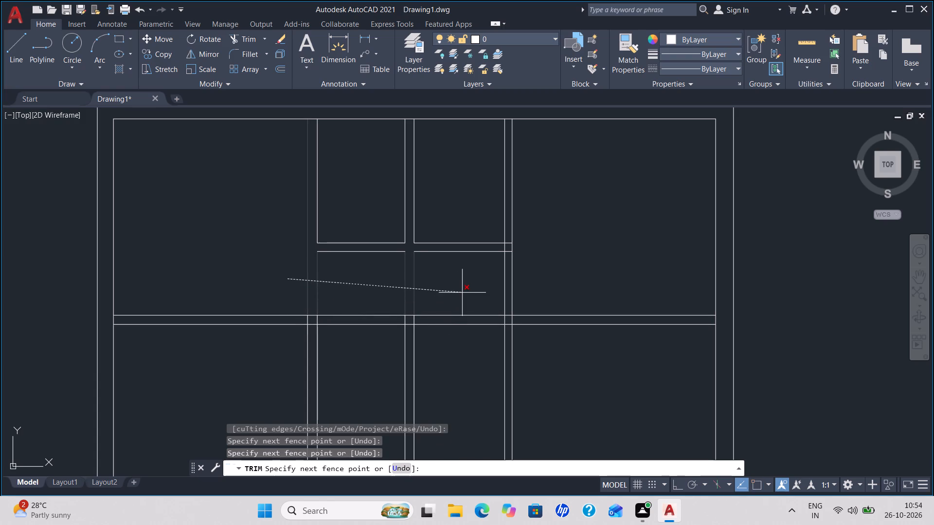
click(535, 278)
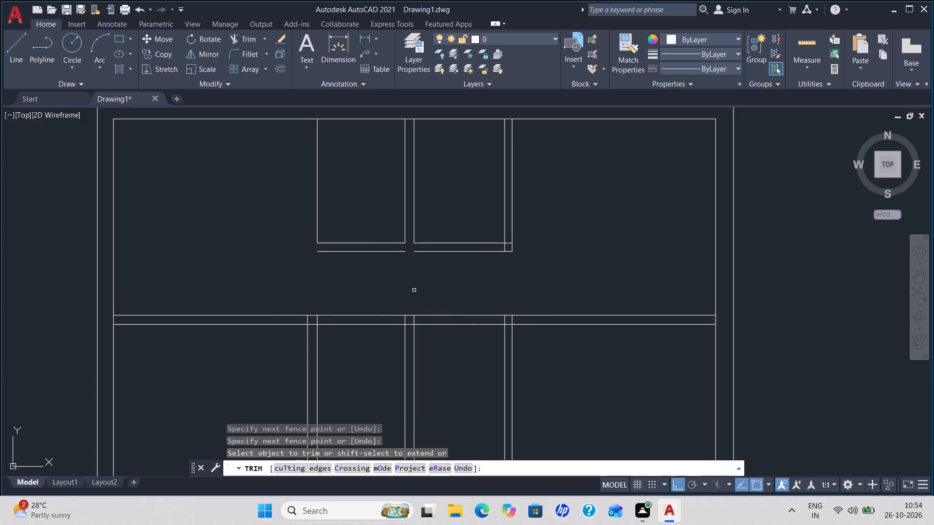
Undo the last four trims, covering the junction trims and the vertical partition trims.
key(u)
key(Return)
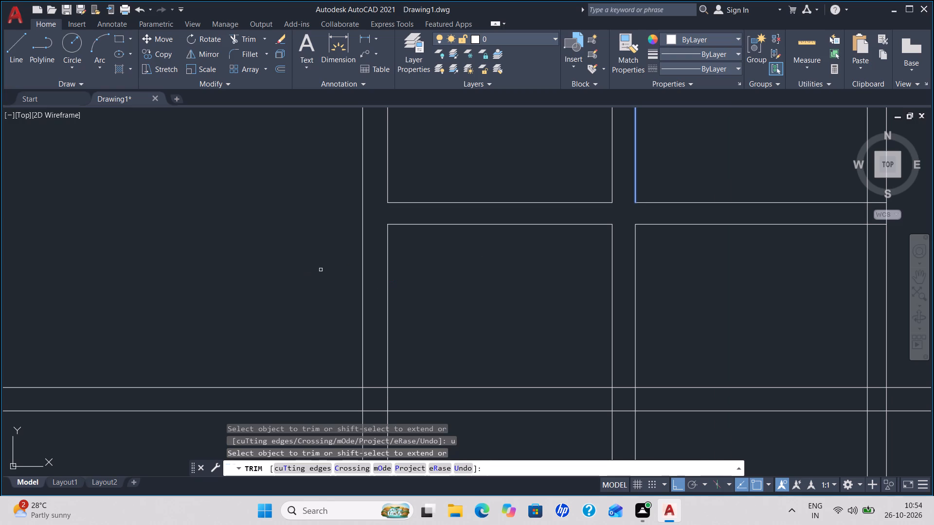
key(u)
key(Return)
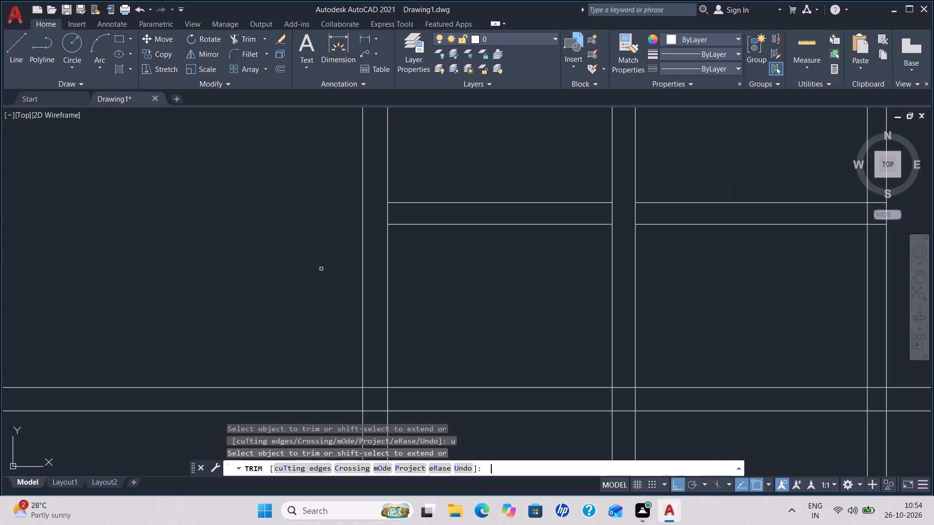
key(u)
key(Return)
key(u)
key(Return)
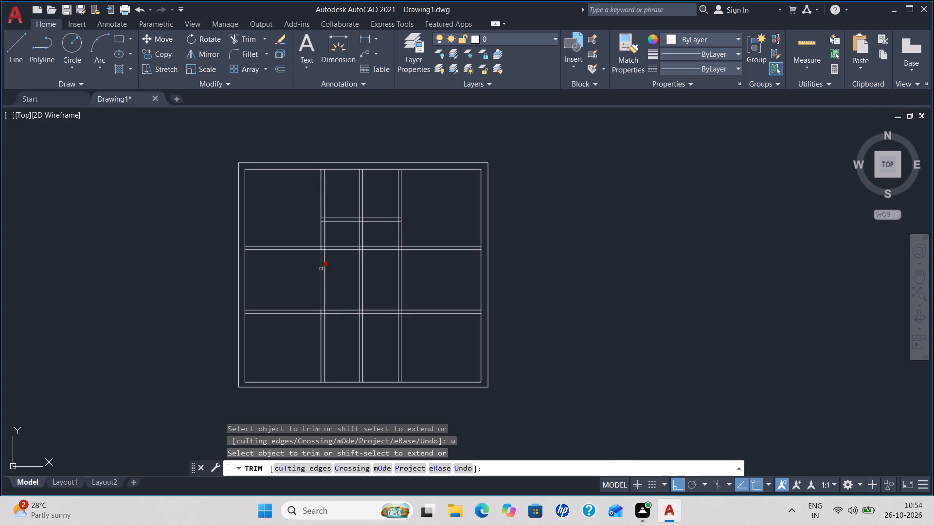
Trim the three vertical partitions' lines between the upper horizontal partition and the one below it, opening a passage.
scroll(320, 235, up, 3)
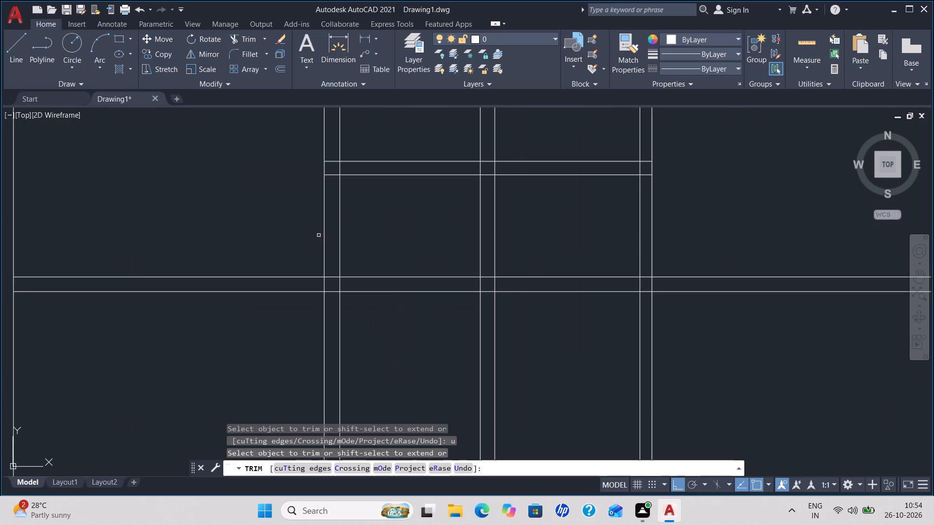
click(324, 225)
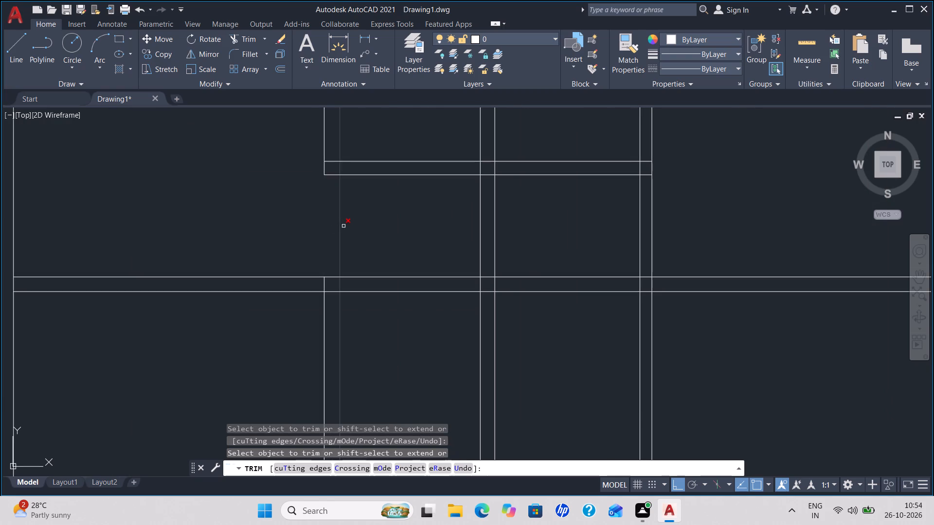
click(341, 226)
click(465, 235)
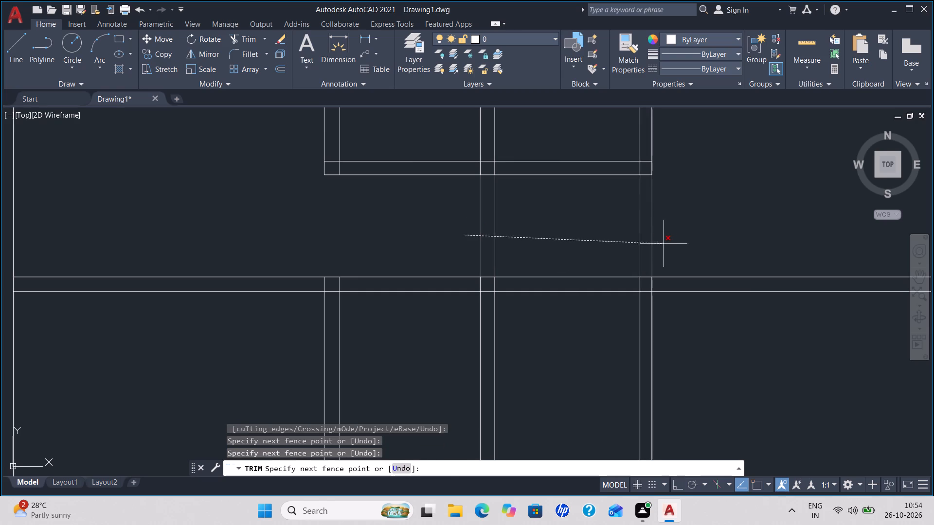
click(668, 242)
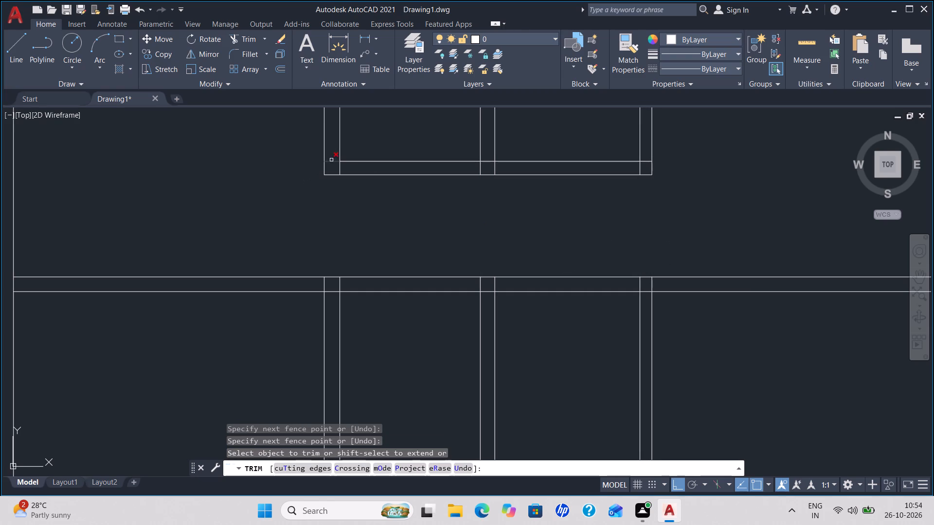
Trim the crossing lines where the upper horizontal partition meets the left, middle and right vertical partitions, leaving clean junctions.
click(331, 160)
click(339, 166)
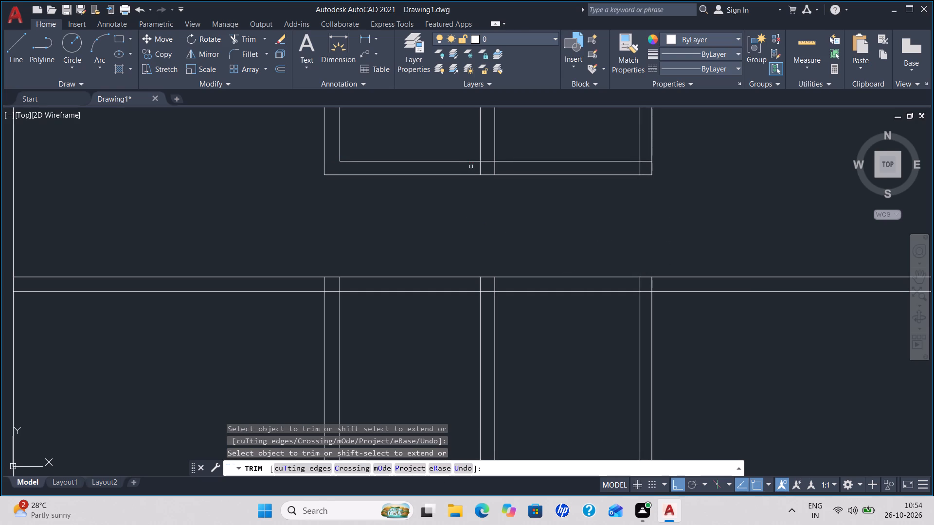
click(480, 166)
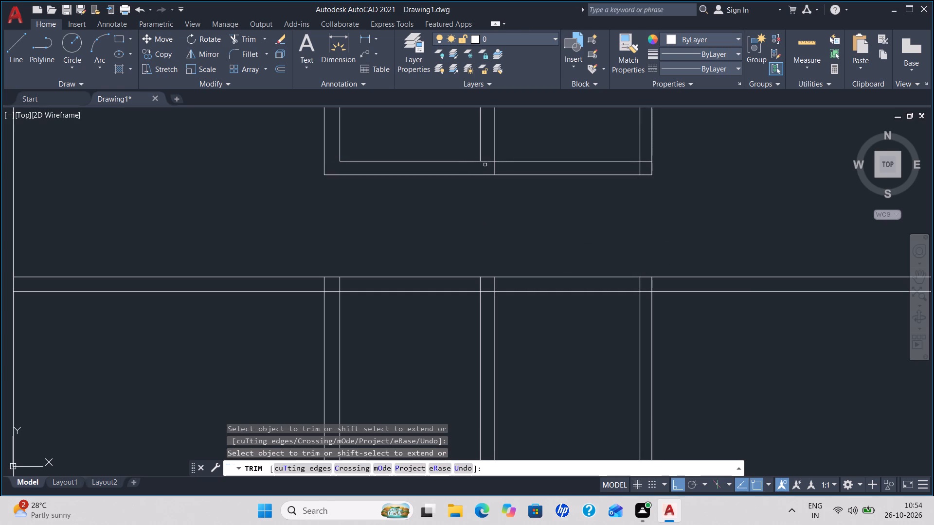
click(487, 161)
click(498, 170)
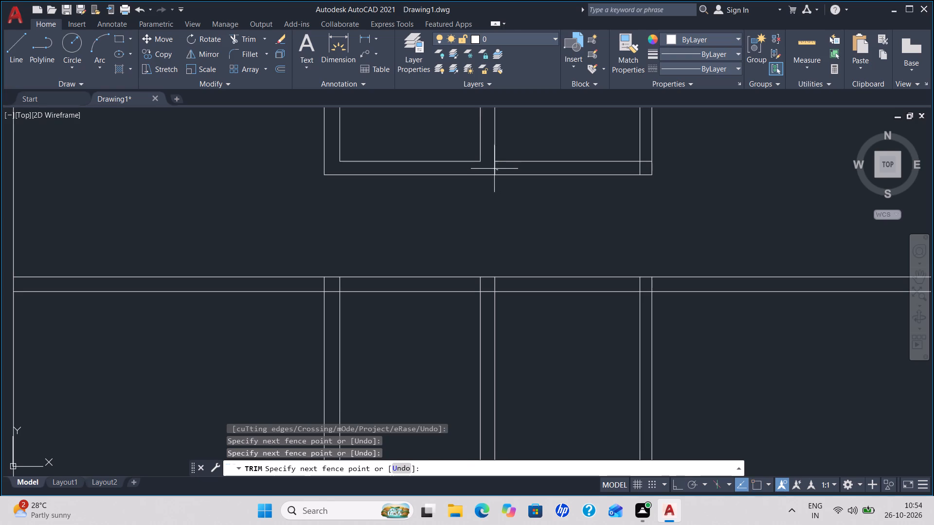
click(492, 167)
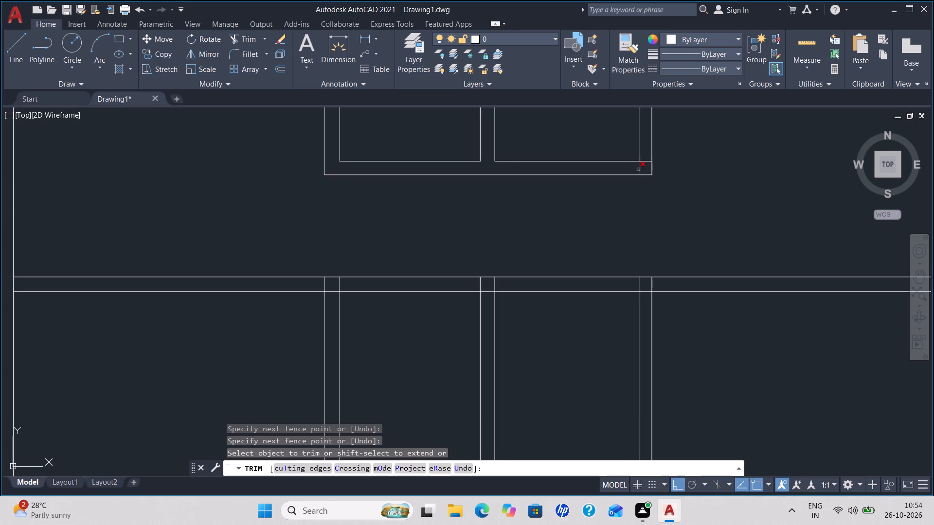
click(638, 170)
click(646, 159)
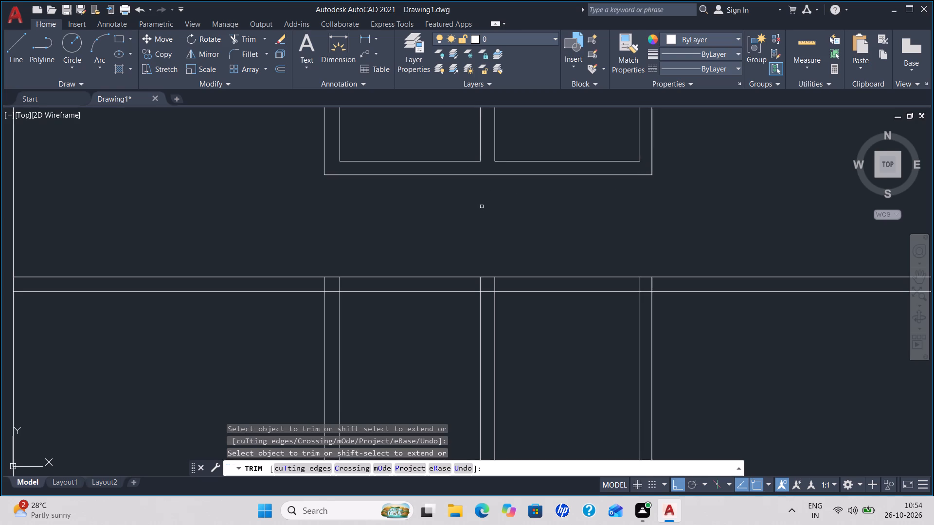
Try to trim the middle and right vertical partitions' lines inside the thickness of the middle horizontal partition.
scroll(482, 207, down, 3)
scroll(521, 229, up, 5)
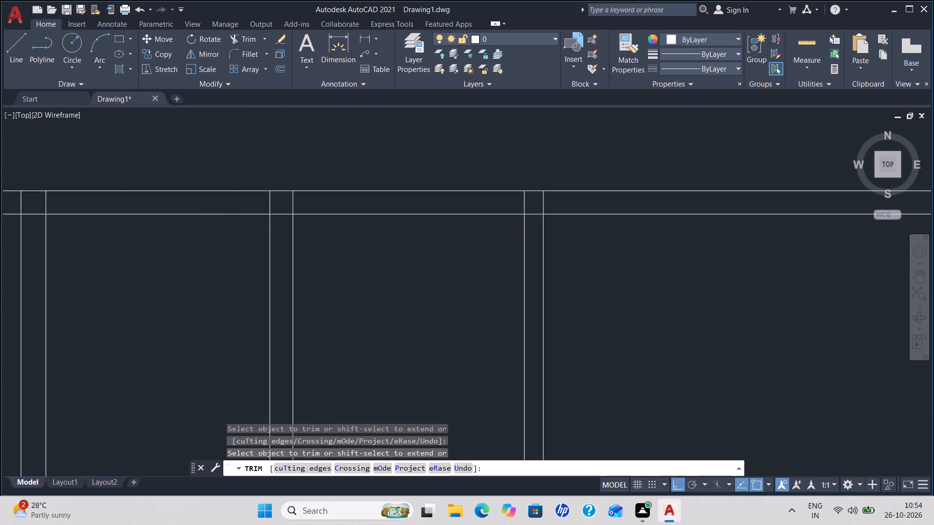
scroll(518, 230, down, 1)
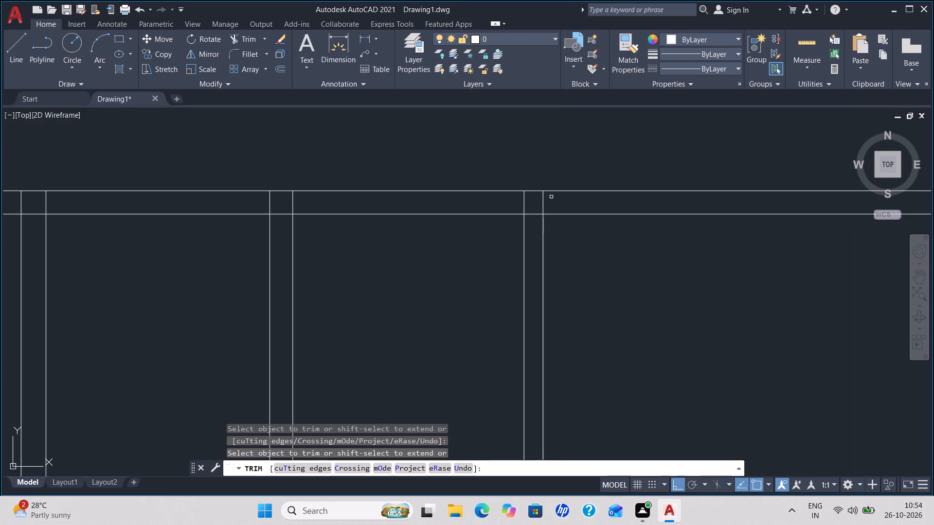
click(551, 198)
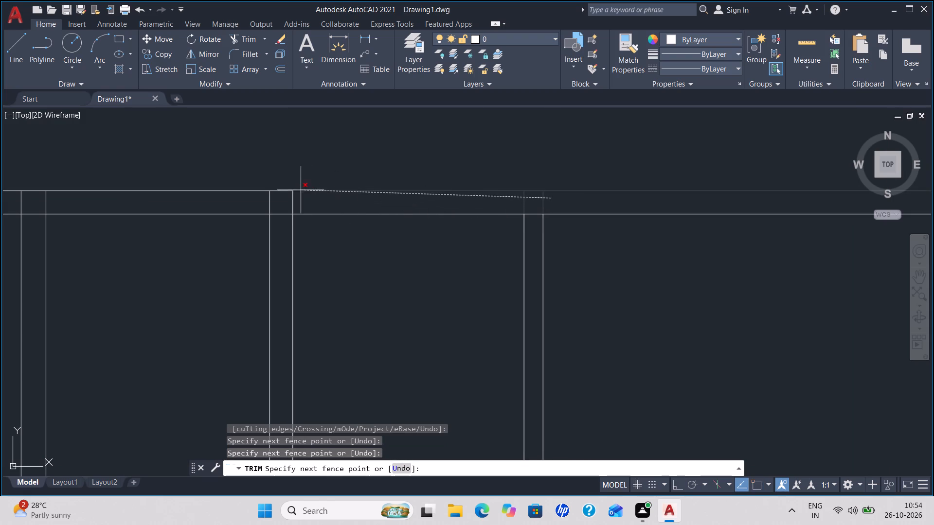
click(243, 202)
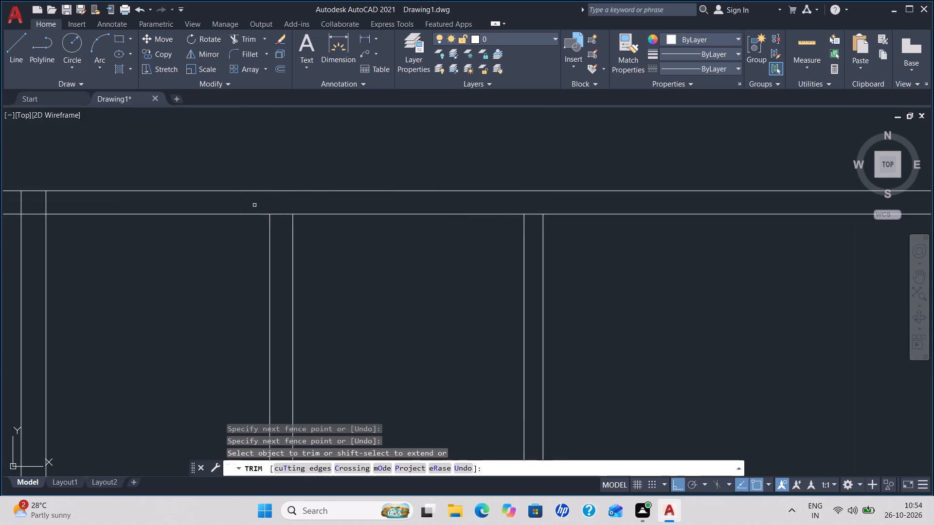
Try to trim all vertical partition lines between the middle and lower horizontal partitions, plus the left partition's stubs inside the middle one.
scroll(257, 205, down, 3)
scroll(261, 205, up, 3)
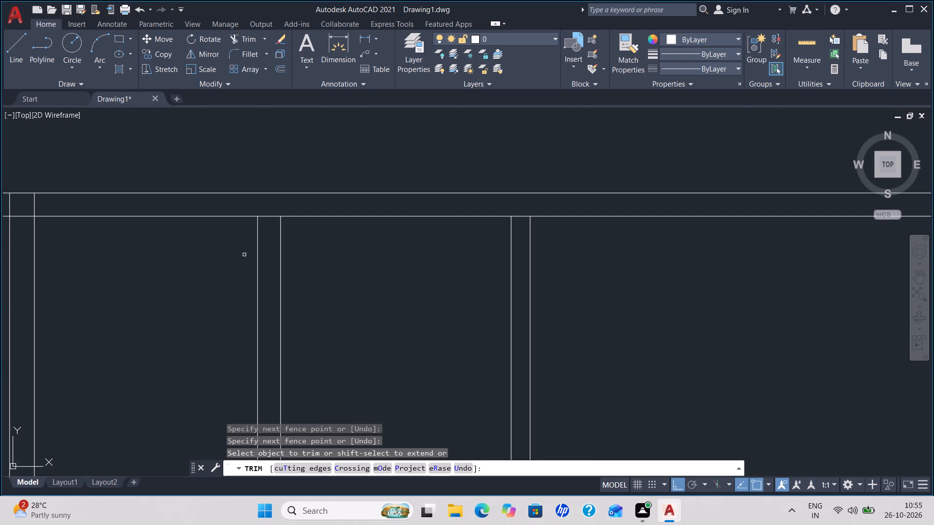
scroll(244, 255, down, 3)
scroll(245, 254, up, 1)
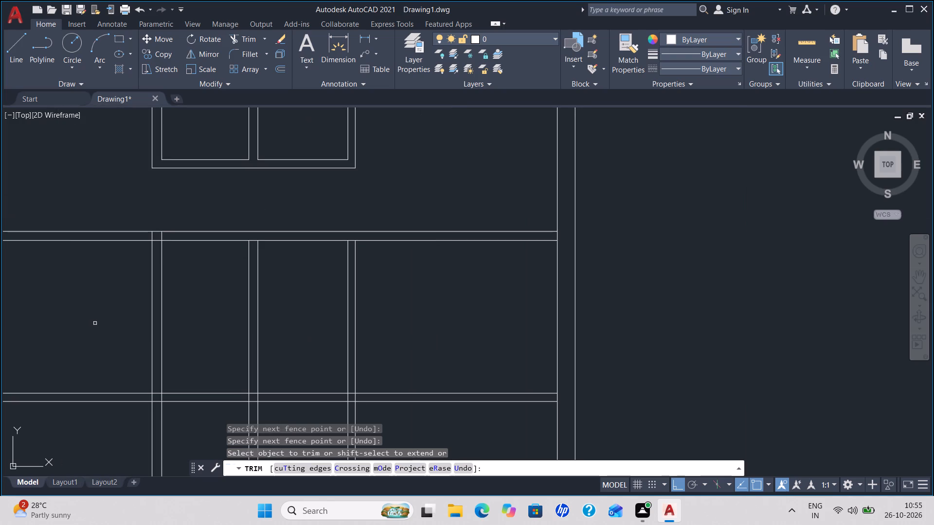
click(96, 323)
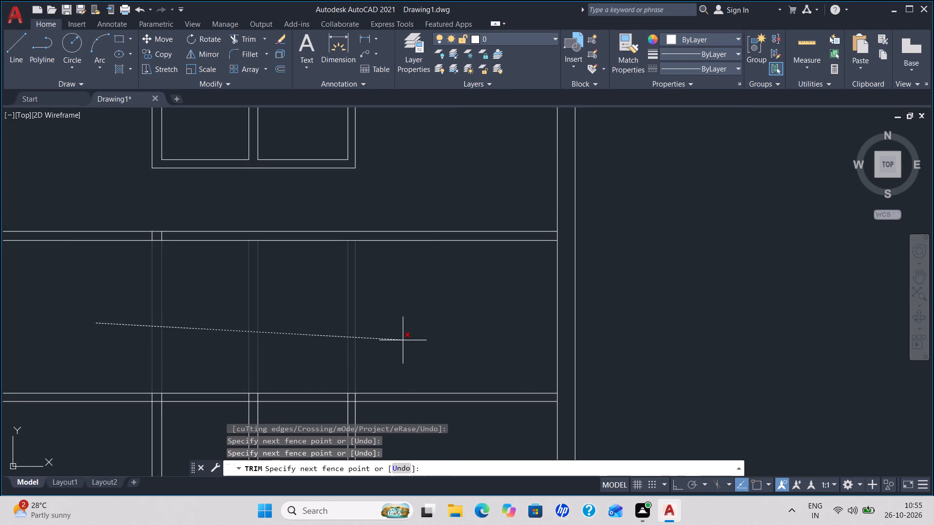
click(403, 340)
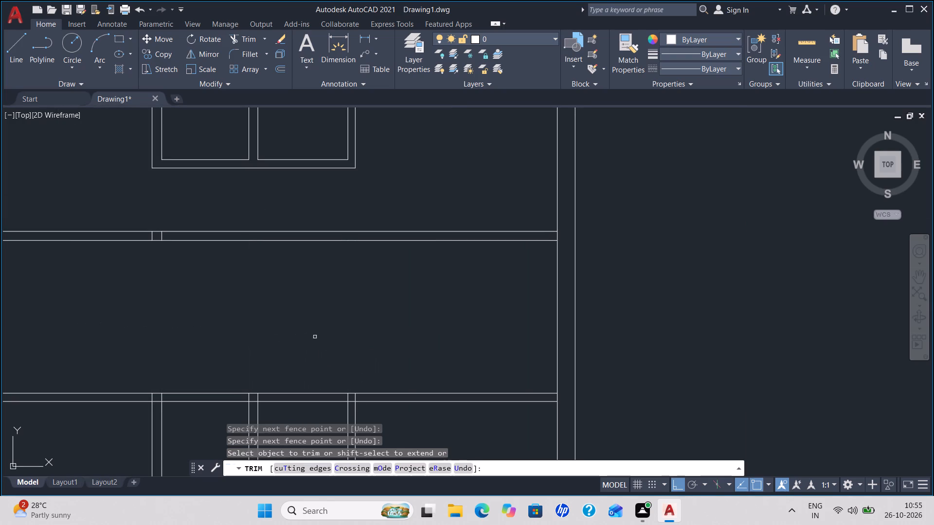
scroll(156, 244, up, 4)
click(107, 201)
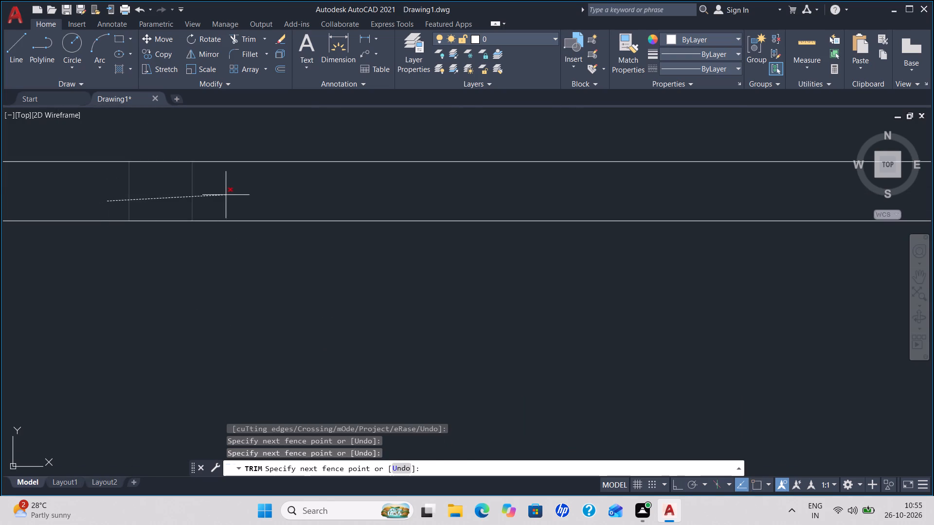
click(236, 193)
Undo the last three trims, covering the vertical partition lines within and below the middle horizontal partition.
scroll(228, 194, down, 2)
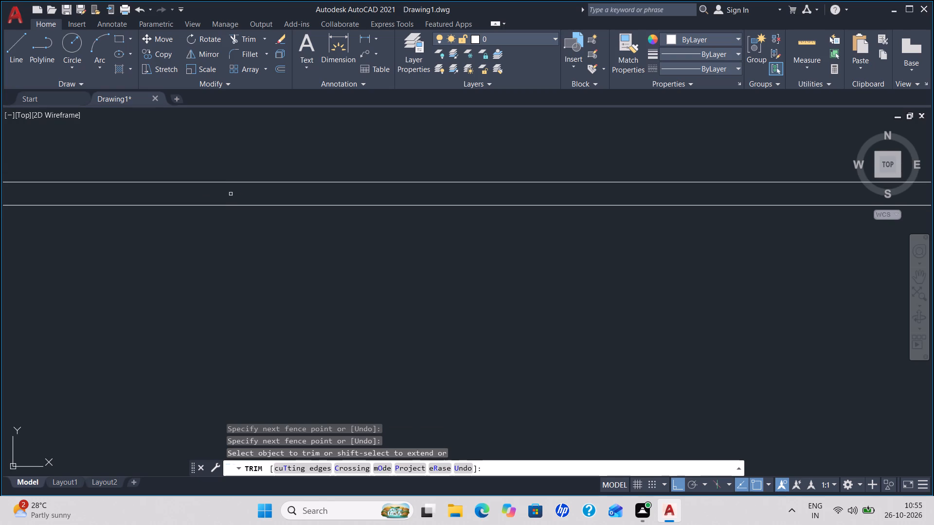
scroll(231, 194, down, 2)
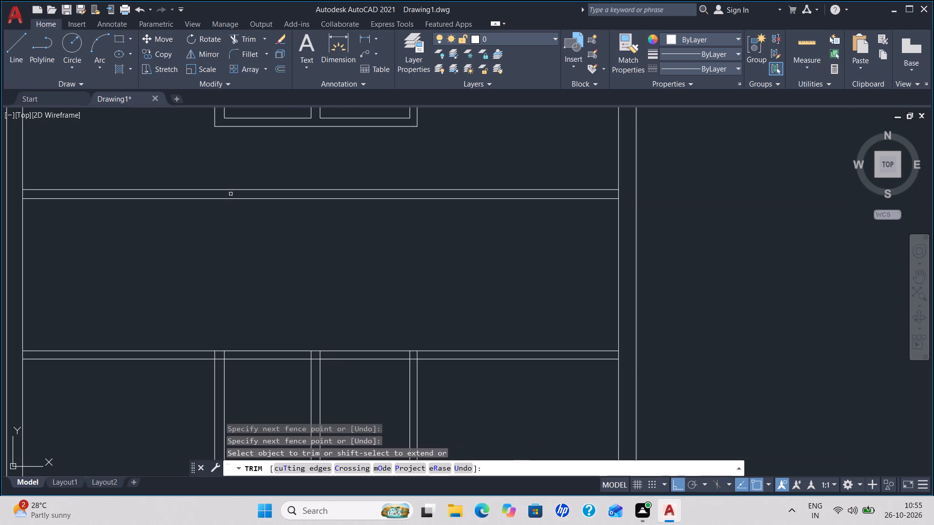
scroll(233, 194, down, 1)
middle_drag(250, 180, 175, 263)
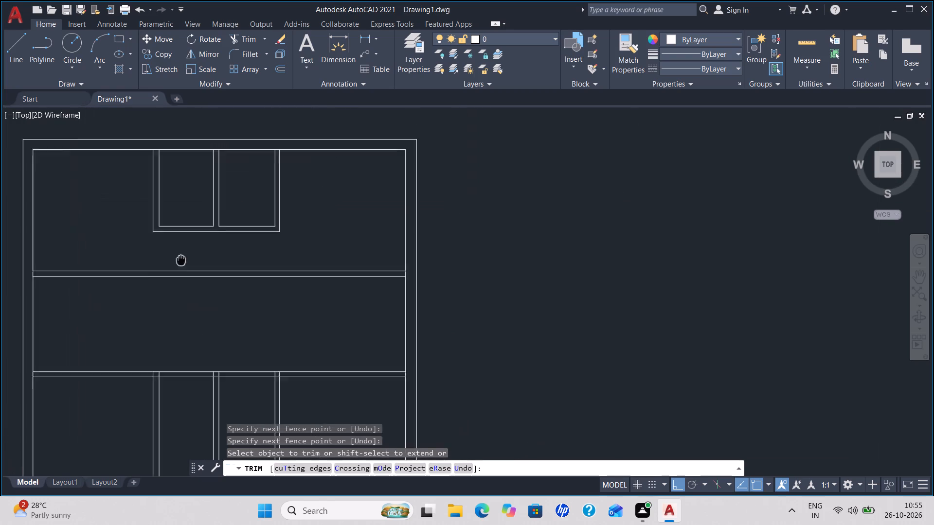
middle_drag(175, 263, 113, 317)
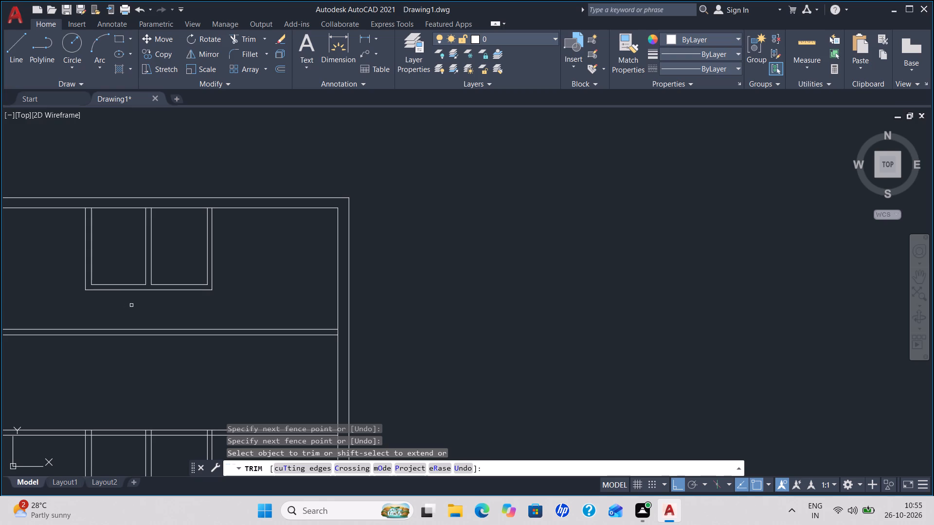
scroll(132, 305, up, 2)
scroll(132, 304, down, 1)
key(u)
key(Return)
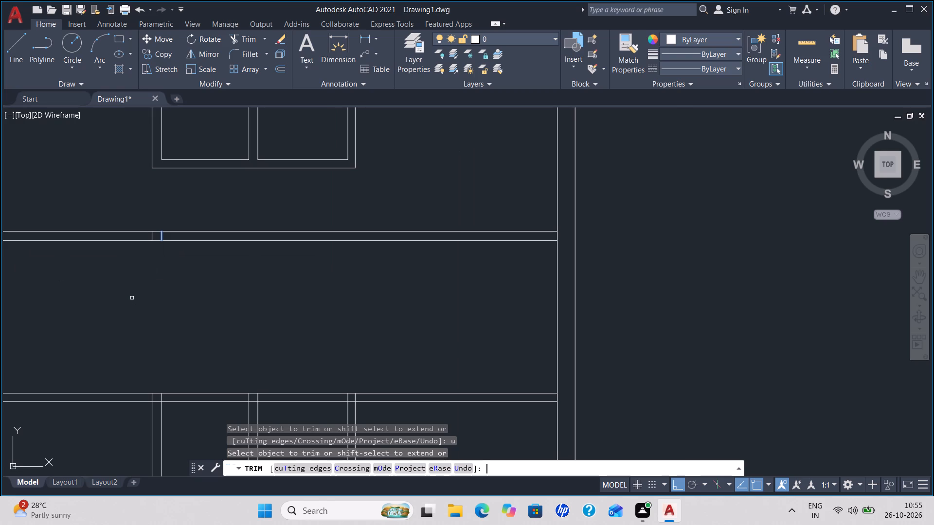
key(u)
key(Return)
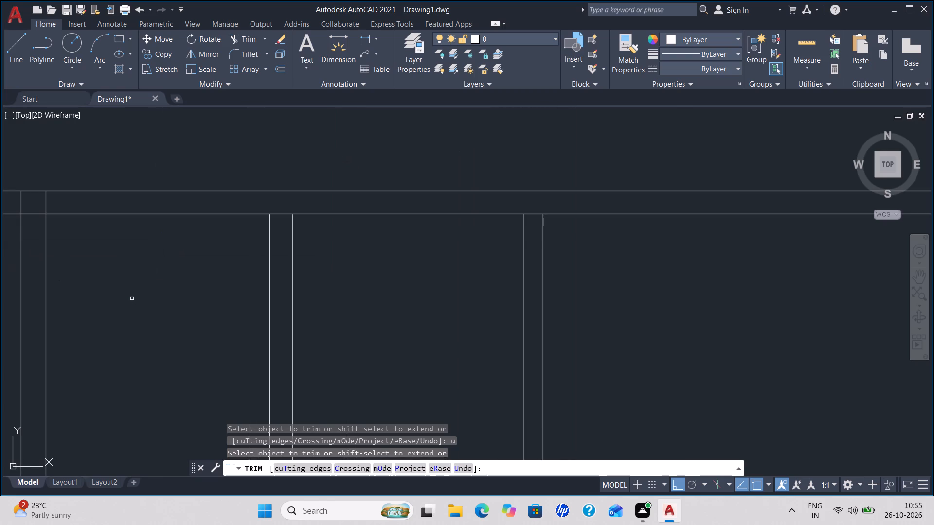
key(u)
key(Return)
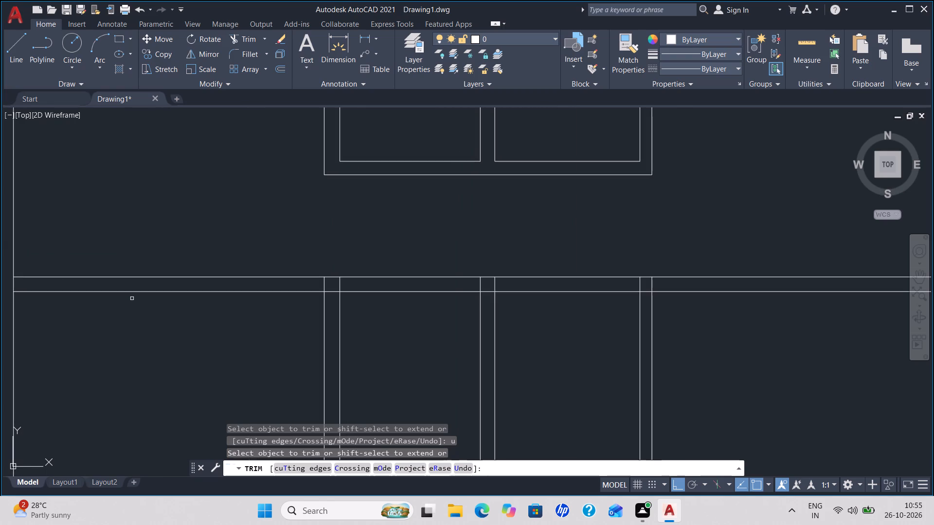
Trim both lines of the left vertical partition between the middle and lower horizontal partitions.
scroll(135, 299, down, 1)
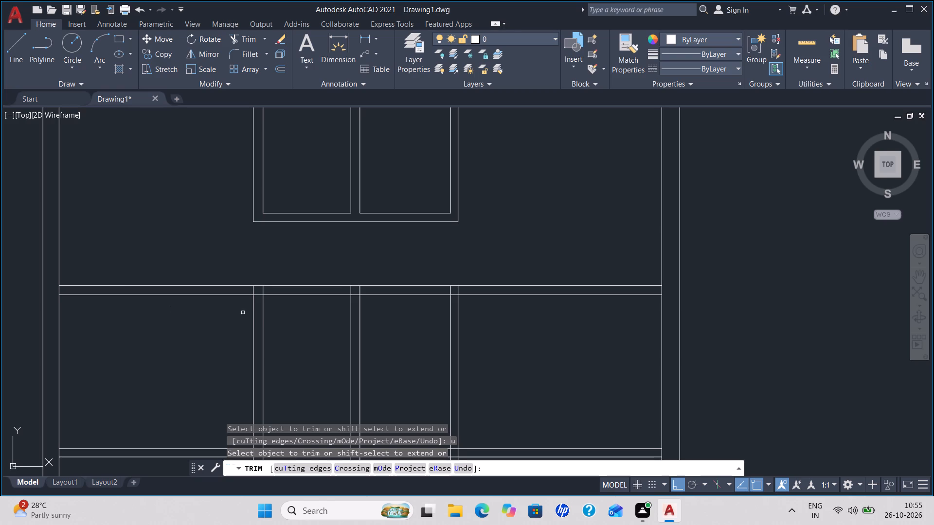
click(264, 320)
click(253, 316)
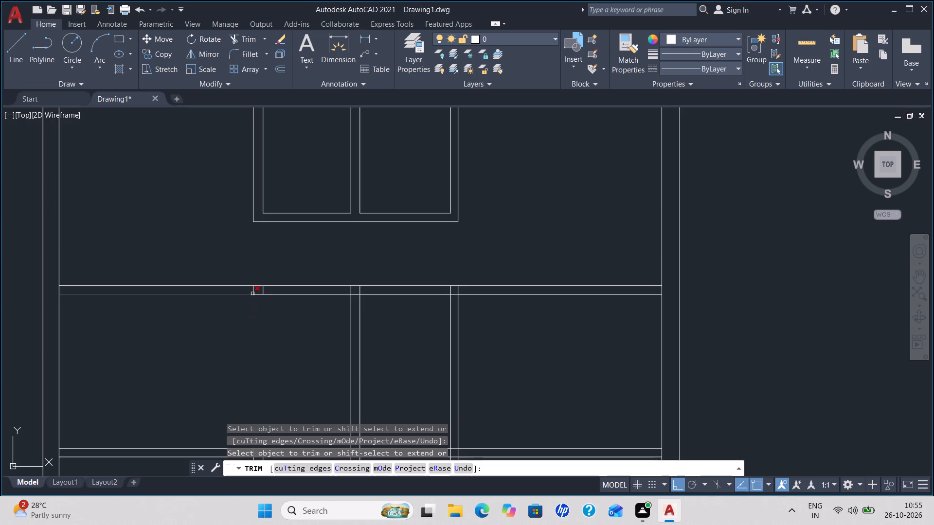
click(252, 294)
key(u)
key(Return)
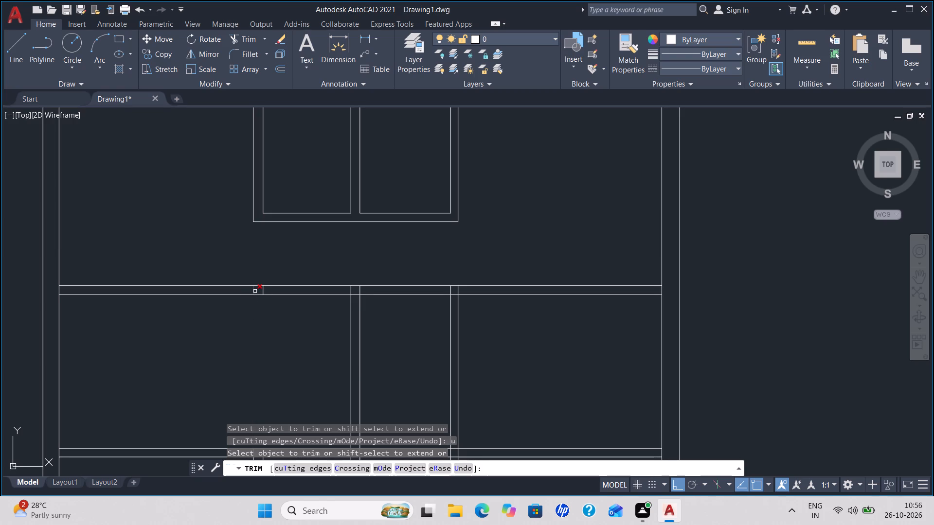
Trim an opening in the middle horizontal partition between the left and right vertical partitions, clearing the middle vertical partition and leftover junction lines.
click(255, 291)
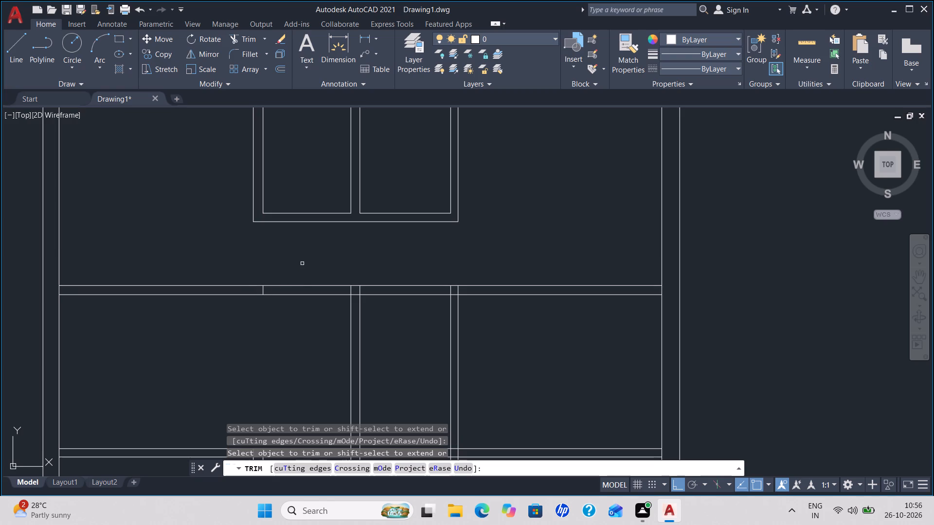
click(302, 263)
click(296, 316)
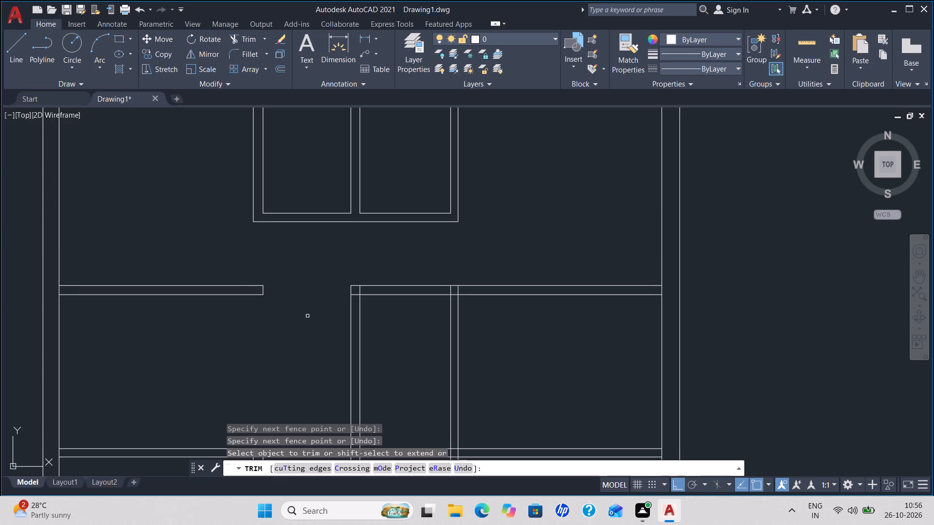
click(395, 269)
click(325, 334)
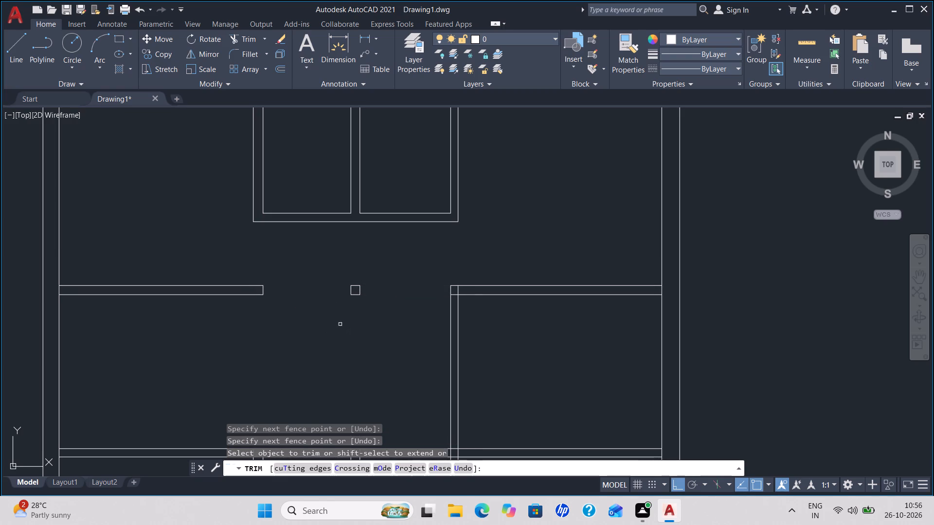
click(341, 289)
click(366, 288)
click(350, 272)
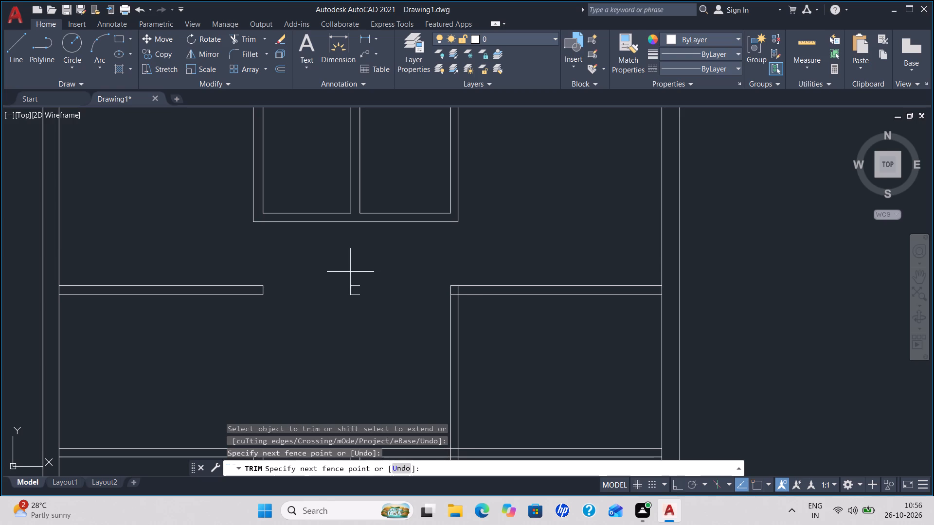
click(363, 309)
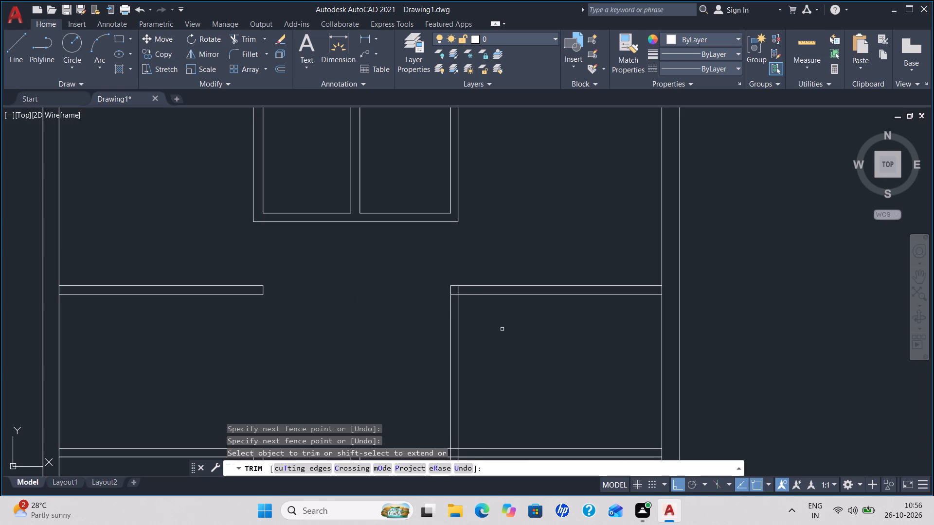
Trim both lines of the right vertical partition from the lower horizontal partition up through its junction with the middle one.
click(497, 342)
click(412, 350)
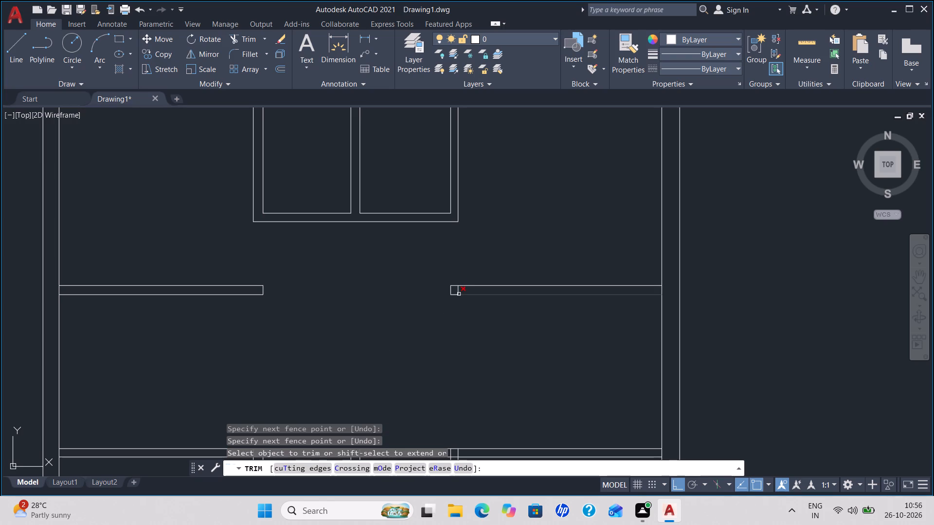
click(457, 290)
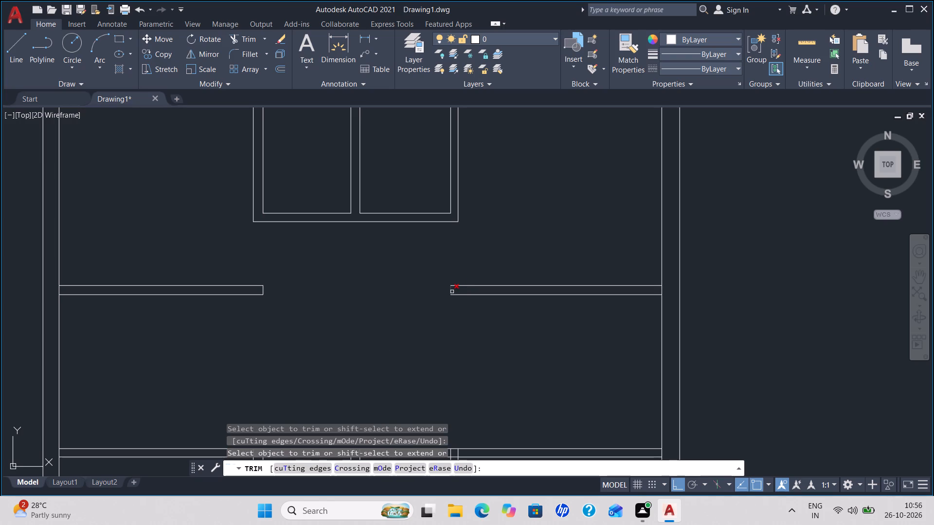
click(452, 292)
scroll(418, 292, down, 2)
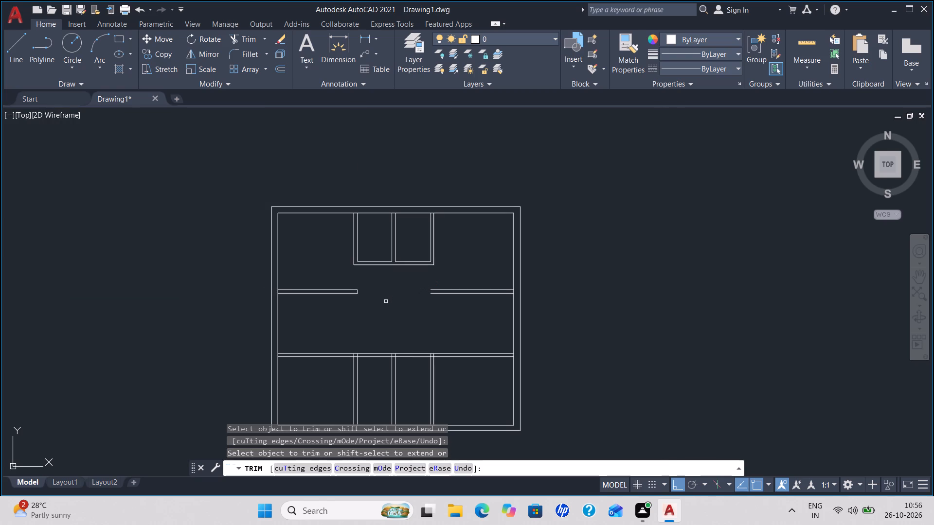
Undo the last trim, at the inner end of the right-hand middle horizontal partition.
key(u)
key(Return)
Trim away the lower horizontal partition up to the right vertical partition, together with the left and middle vertical partitions below it.
scroll(377, 304, down, 1)
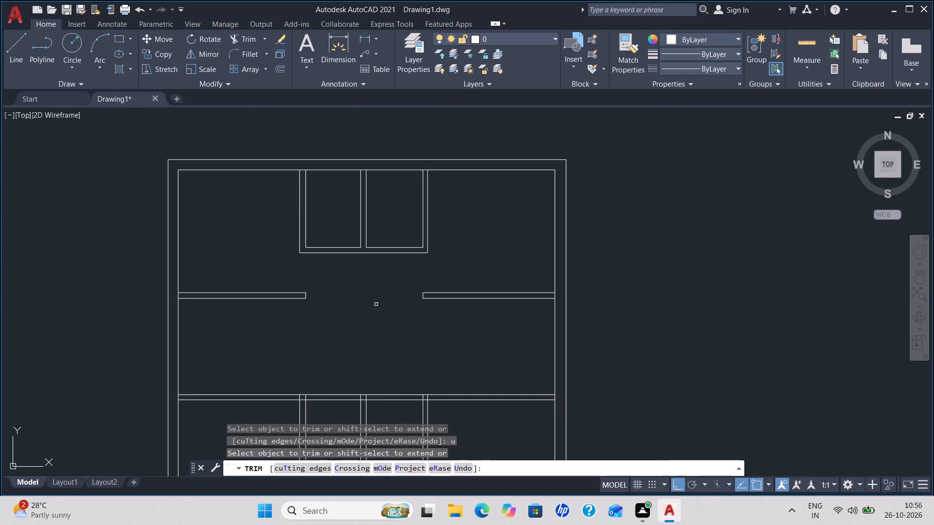
middle_drag(365, 368, 327, 230)
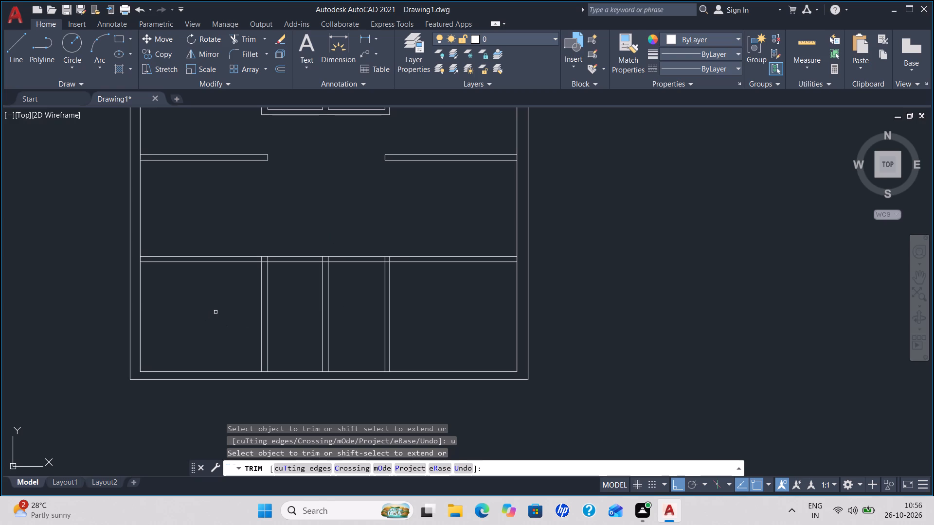
click(189, 237)
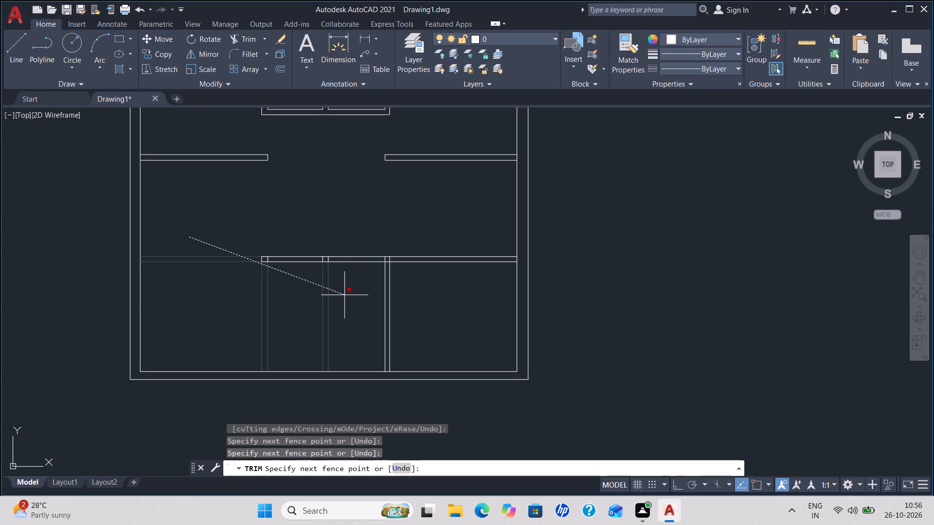
click(352, 297)
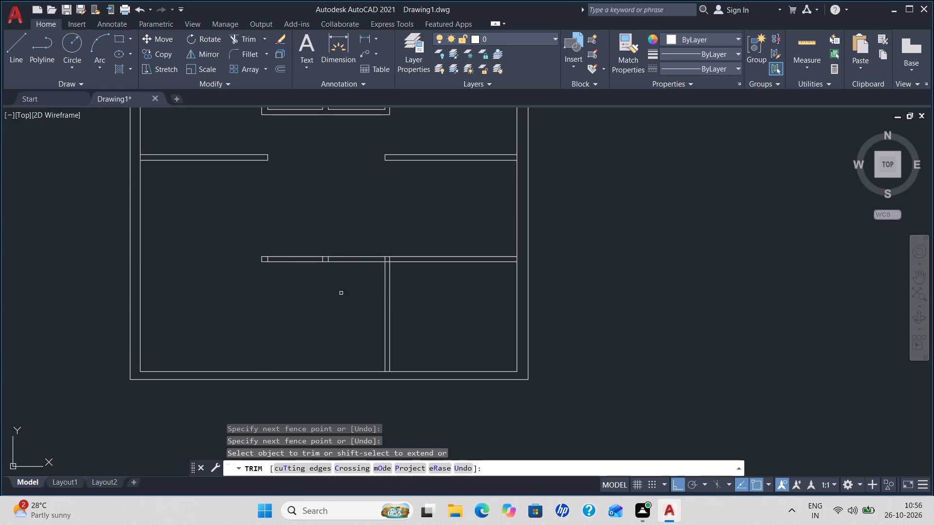
click(240, 240)
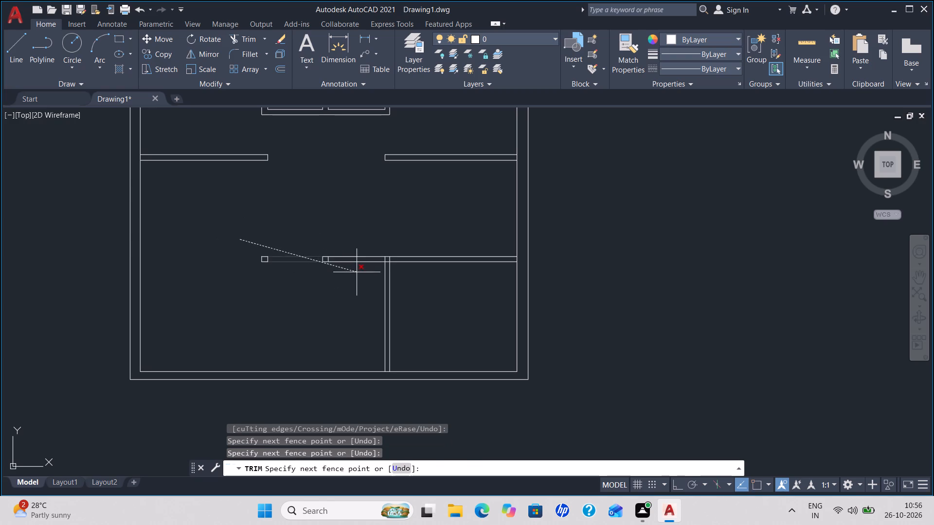
click(357, 272)
click(329, 259)
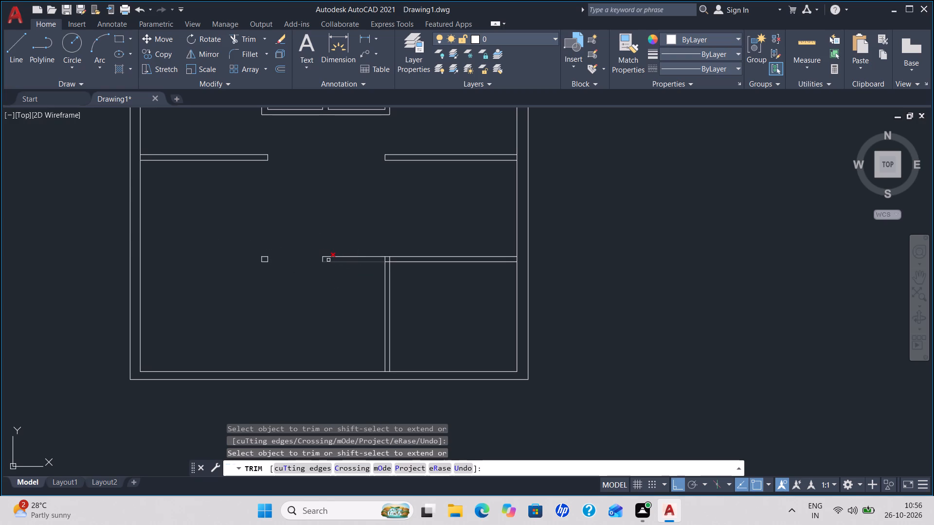
click(327, 261)
click(322, 261)
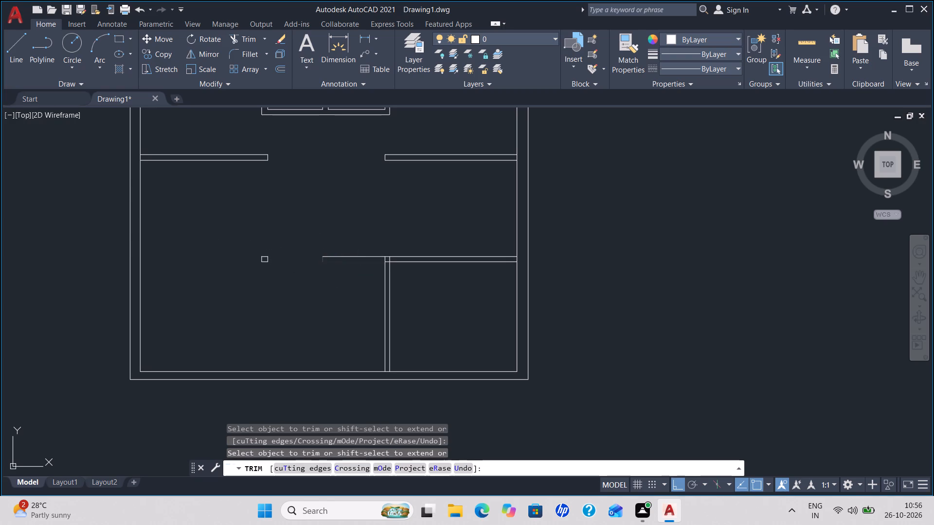
click(332, 257)
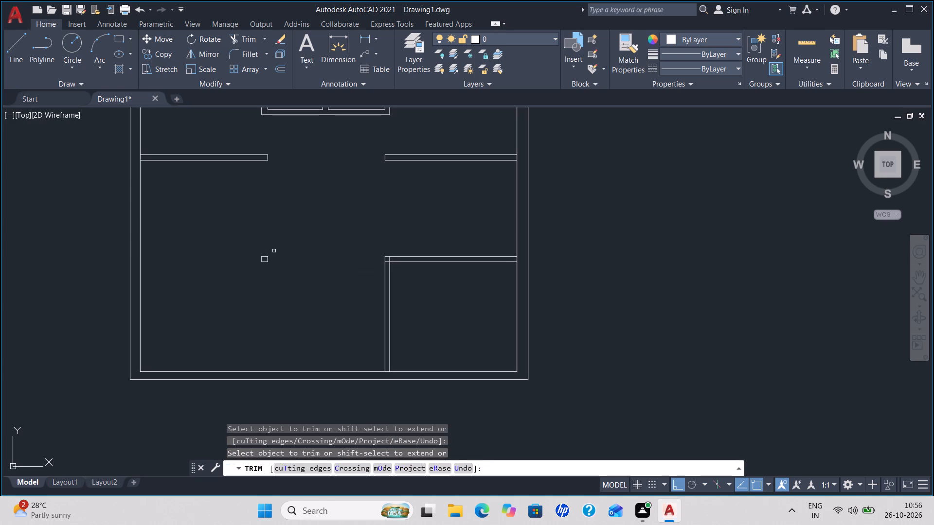
Trim the leftover small square at the former junction of the left vertical and lower horizontal partitions.
drag(271, 249, 257, 253)
click(267, 256)
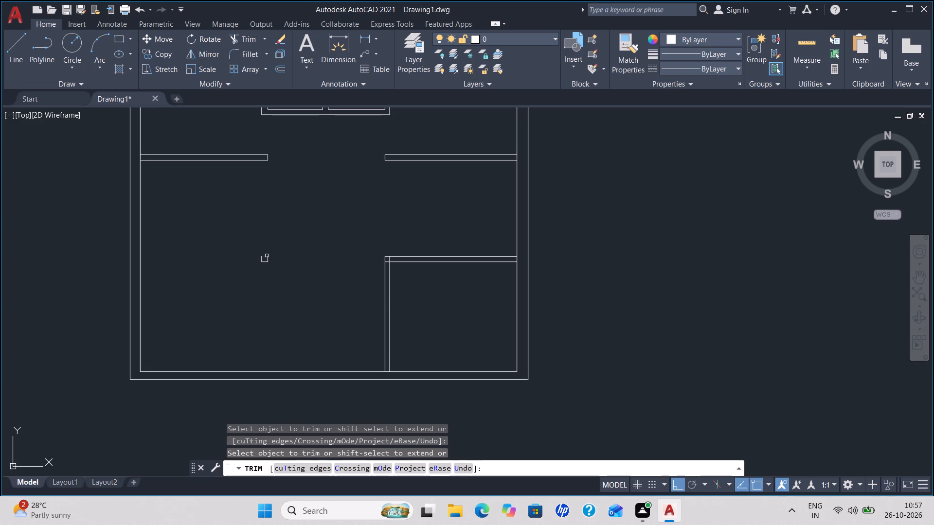
click(269, 258)
click(263, 263)
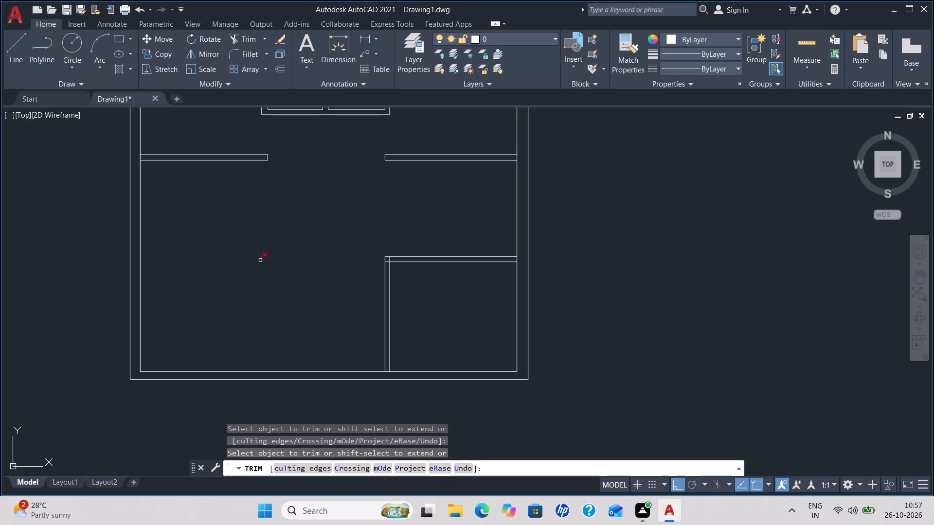
click(260, 260)
Trim the overlapping inner lines at the upper-left wall corner of the bottom-right room.
scroll(390, 263, up, 2)
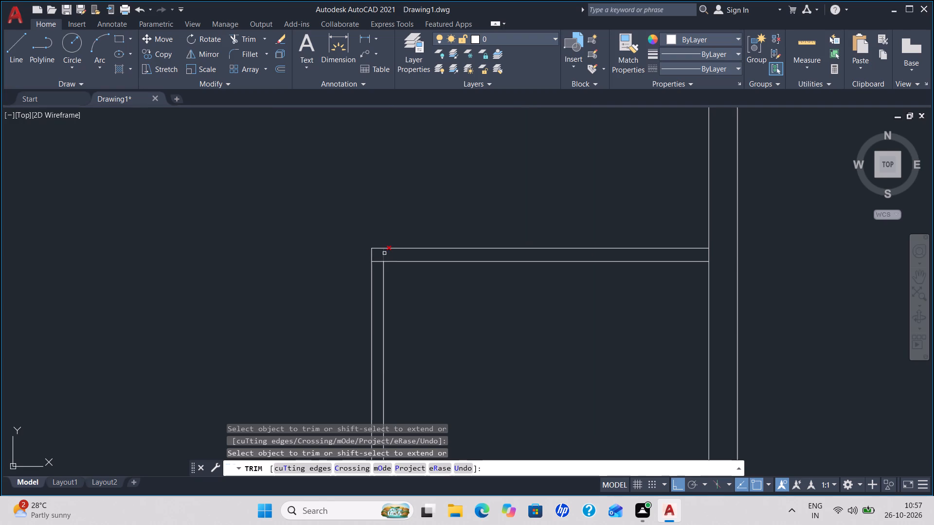
click(384, 253)
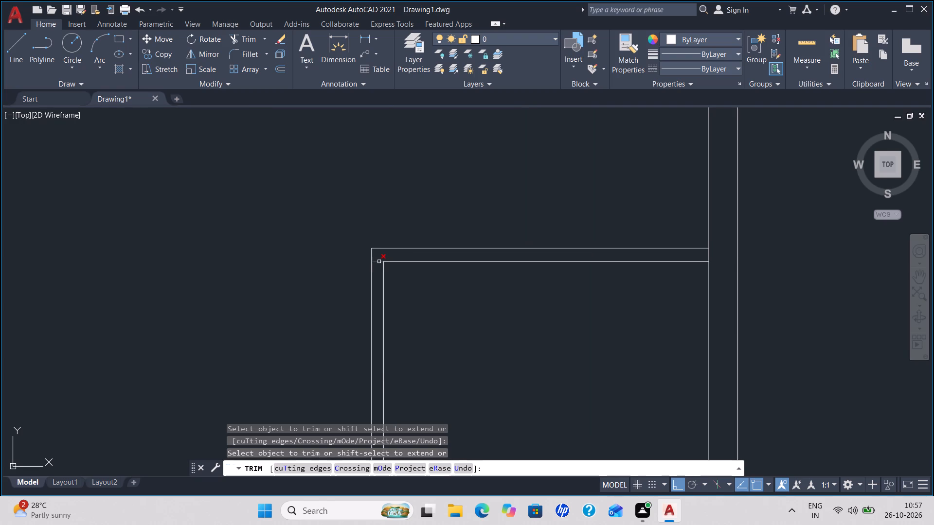
click(378, 262)
Inspect the trimmed walls from the bottom-right room up to the two small top rooms, and end the Trim command.
scroll(404, 255, down, 3)
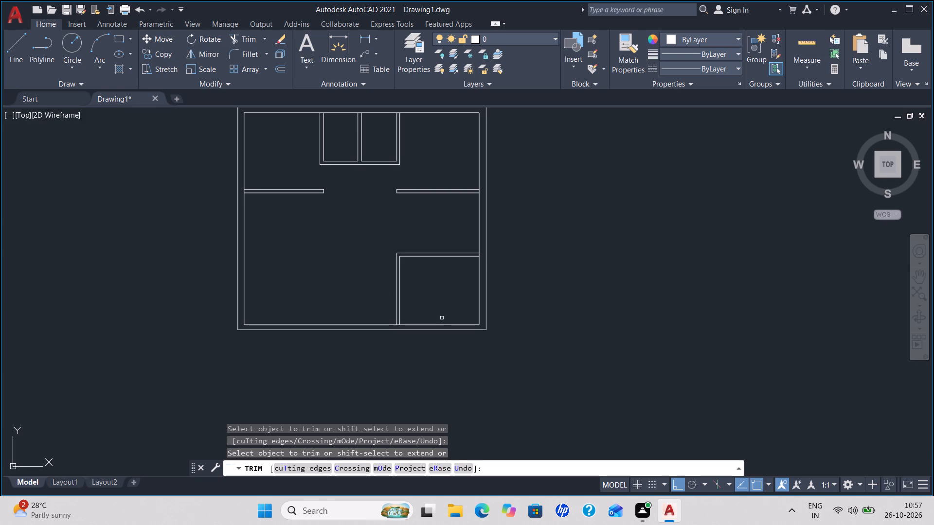
scroll(335, 276, up, 3)
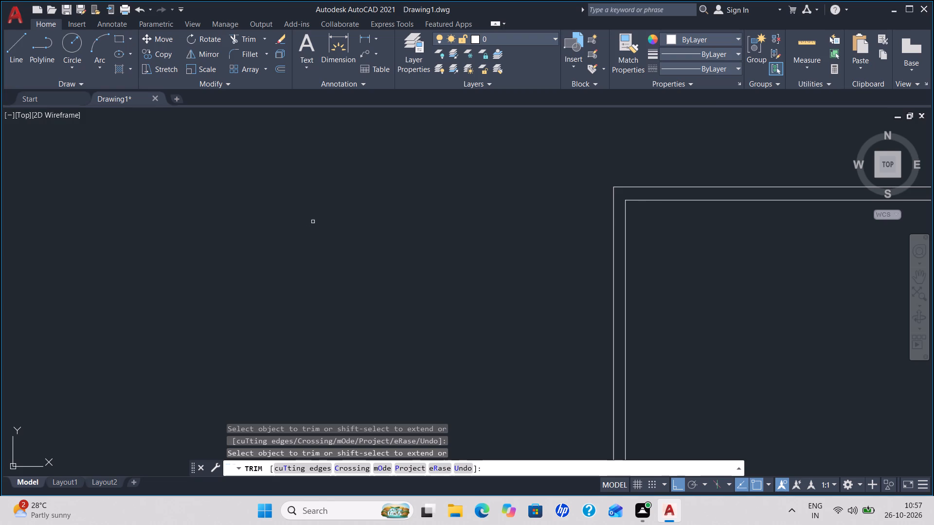
scroll(299, 220, down, 2)
middle_drag(236, 162, 247, 215)
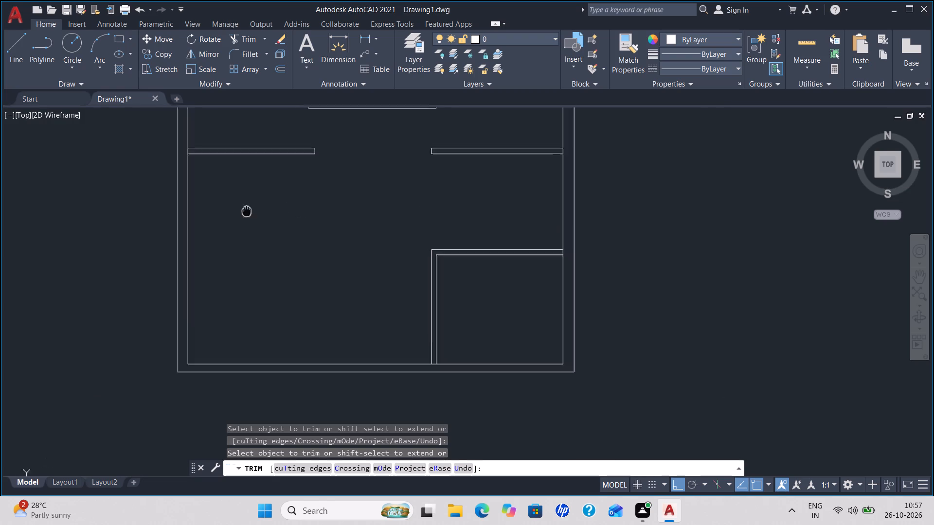
middle_drag(247, 215, 288, 340)
scroll(283, 222, up, 4)
scroll(283, 222, down, 2)
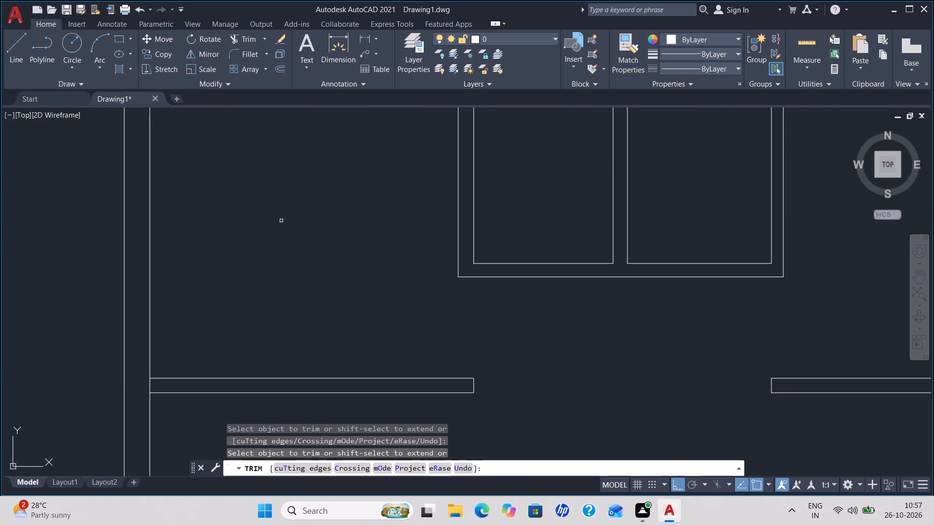
middle_drag(280, 221, 222, 279)
middle_click(222, 279)
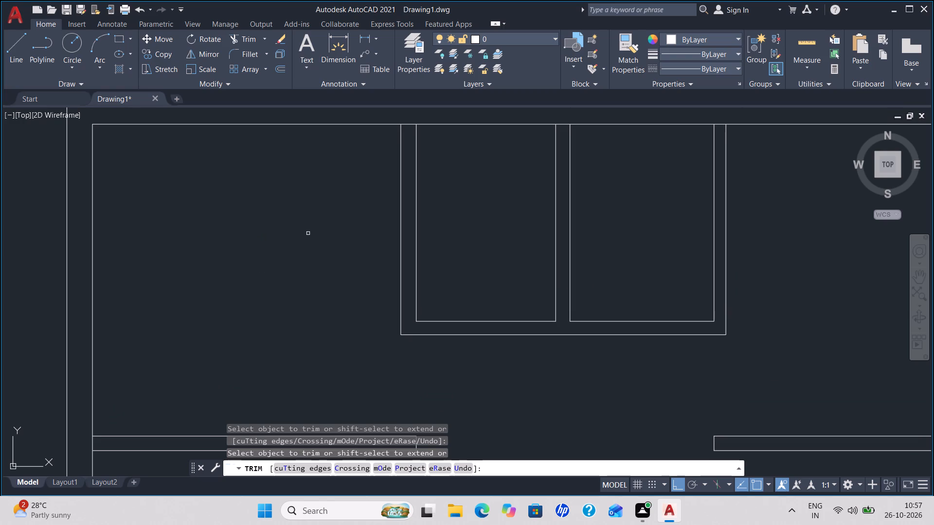
key(Escape)
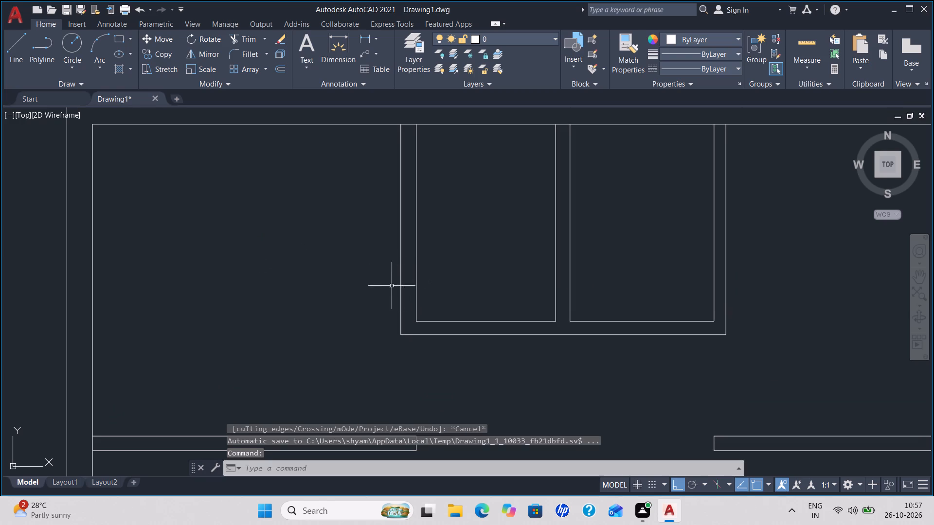
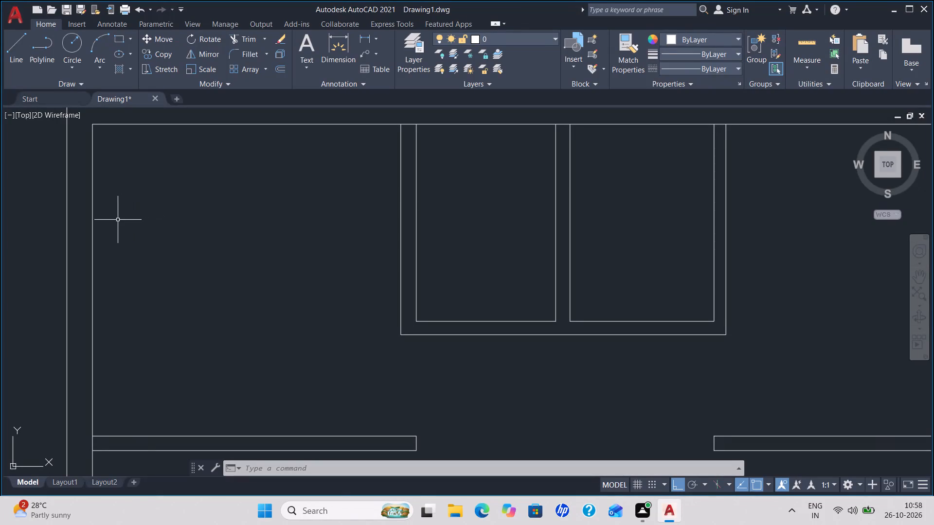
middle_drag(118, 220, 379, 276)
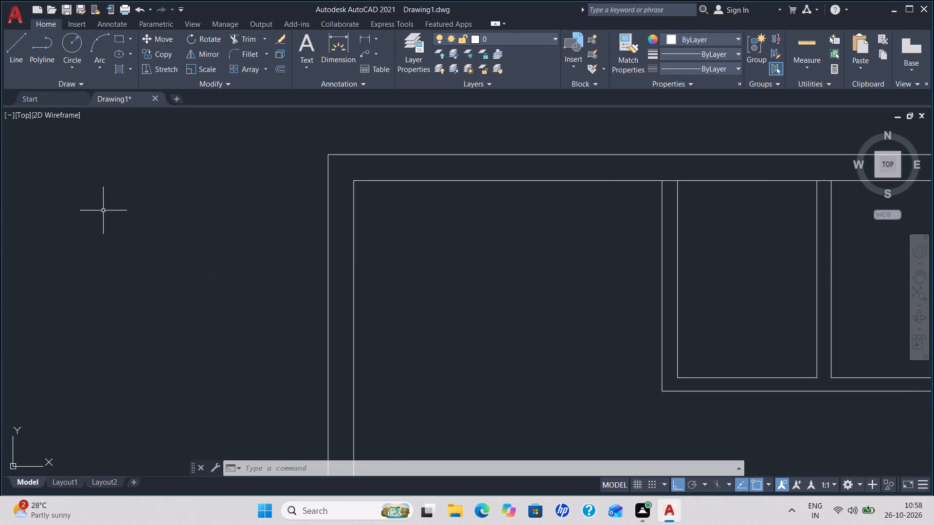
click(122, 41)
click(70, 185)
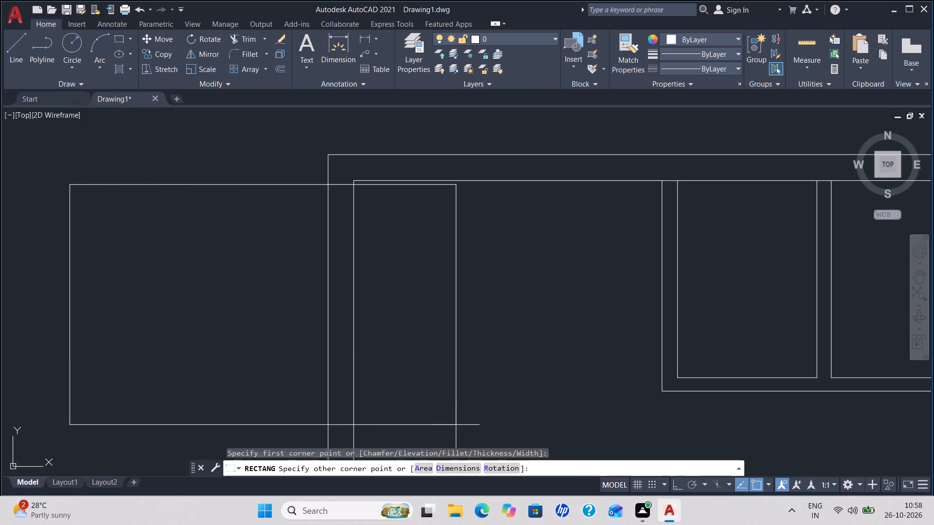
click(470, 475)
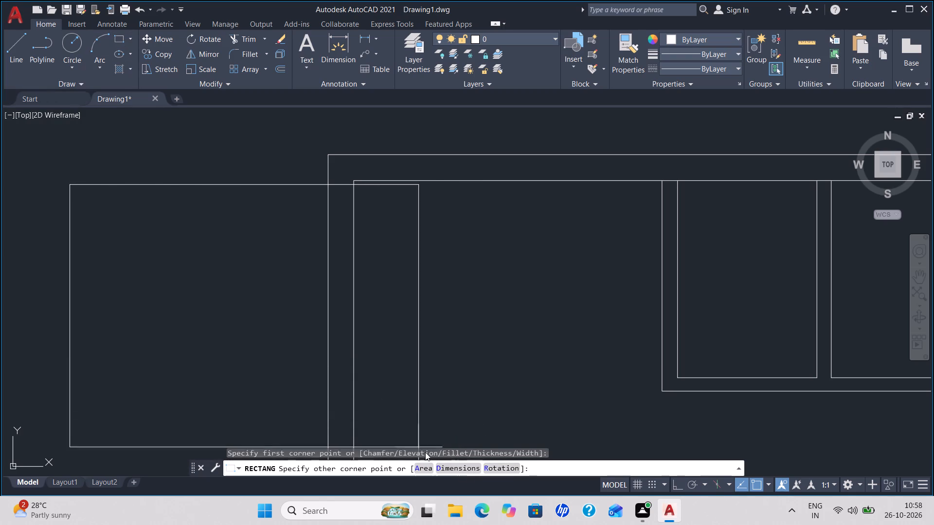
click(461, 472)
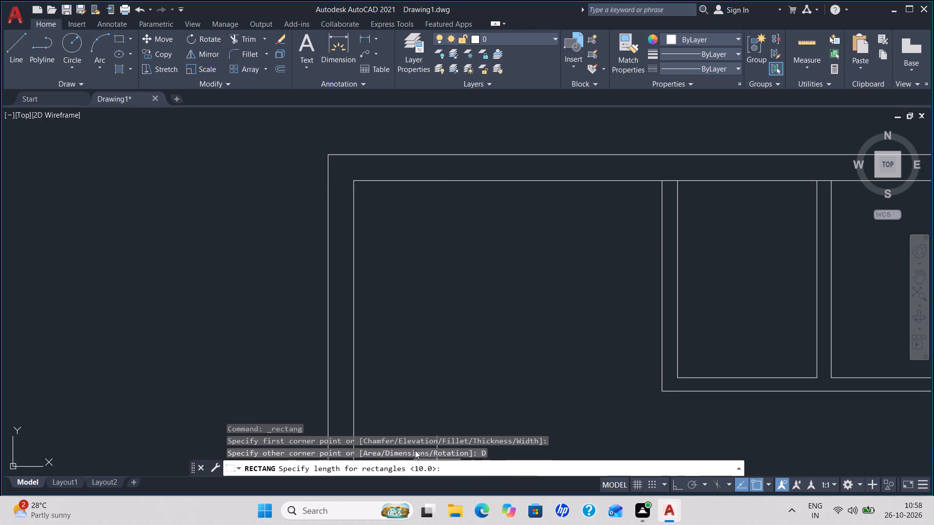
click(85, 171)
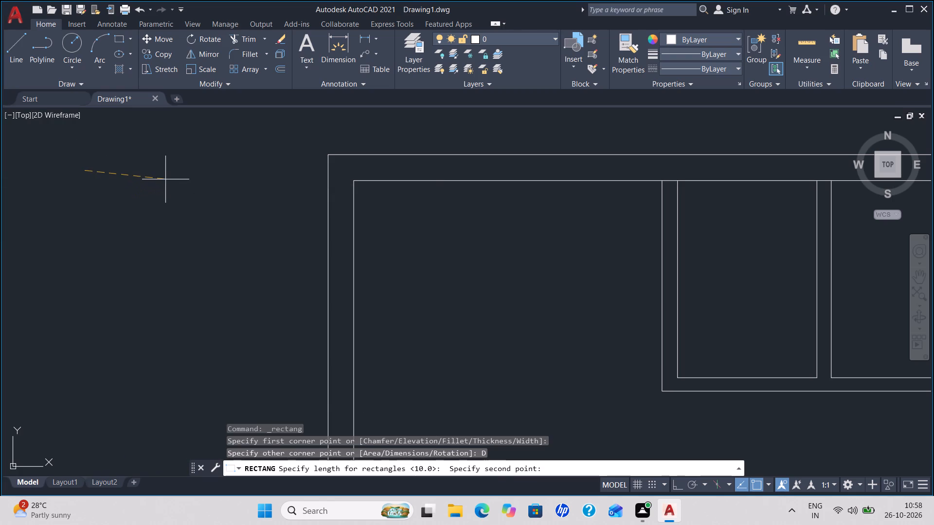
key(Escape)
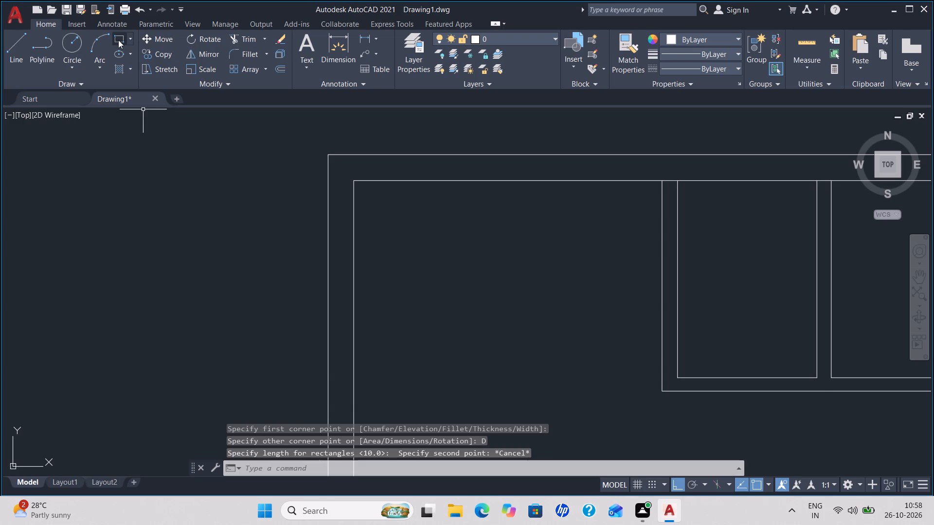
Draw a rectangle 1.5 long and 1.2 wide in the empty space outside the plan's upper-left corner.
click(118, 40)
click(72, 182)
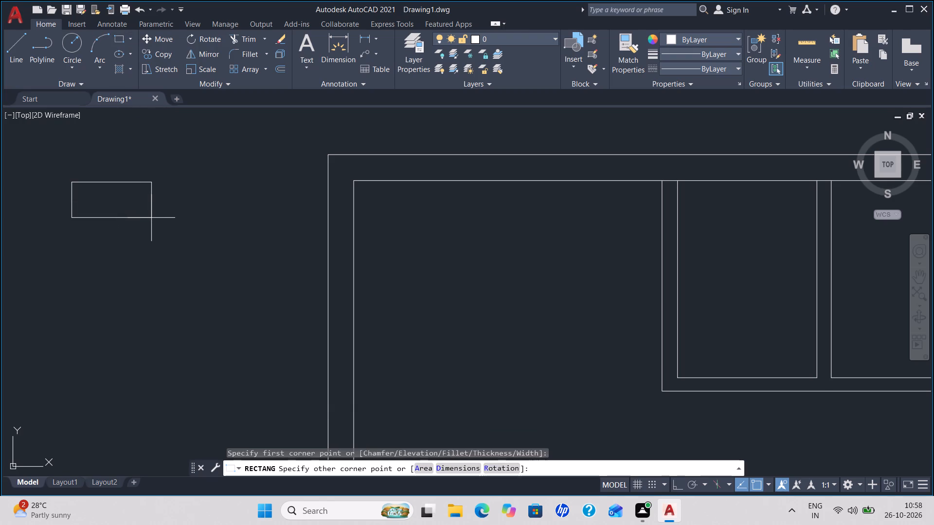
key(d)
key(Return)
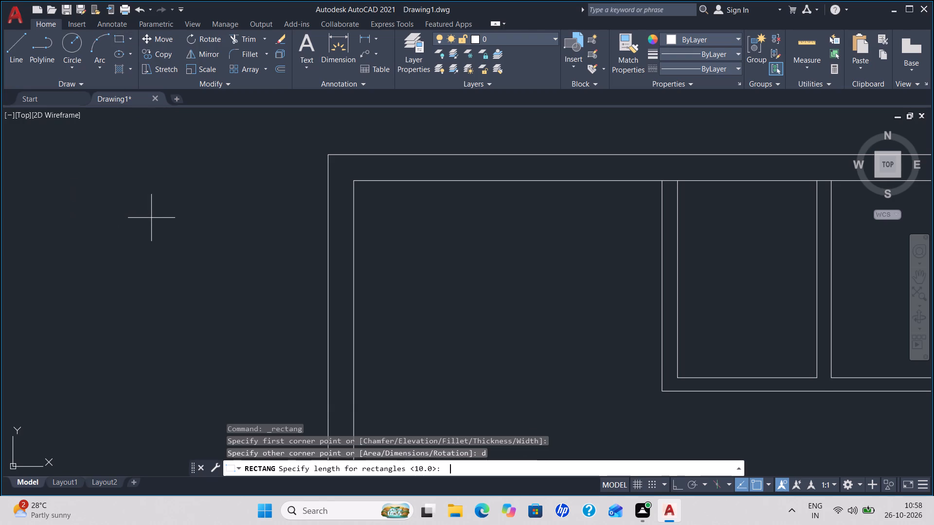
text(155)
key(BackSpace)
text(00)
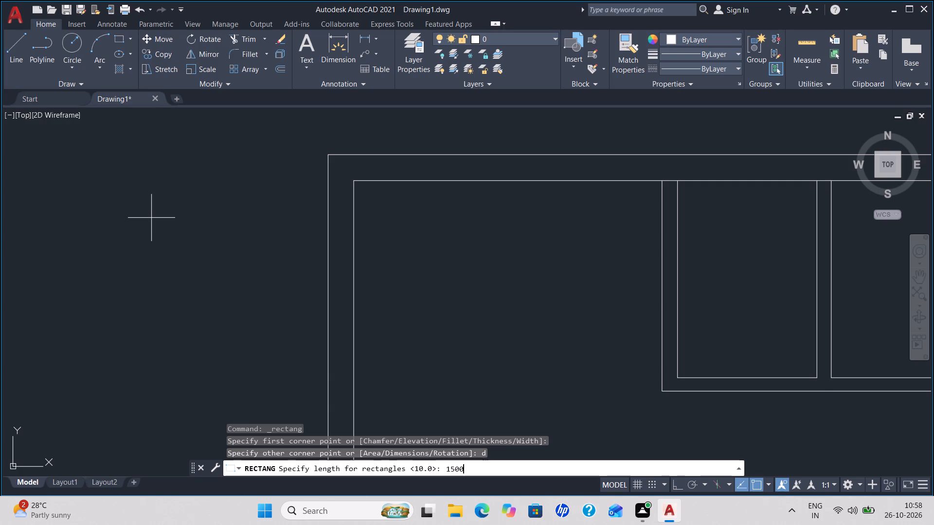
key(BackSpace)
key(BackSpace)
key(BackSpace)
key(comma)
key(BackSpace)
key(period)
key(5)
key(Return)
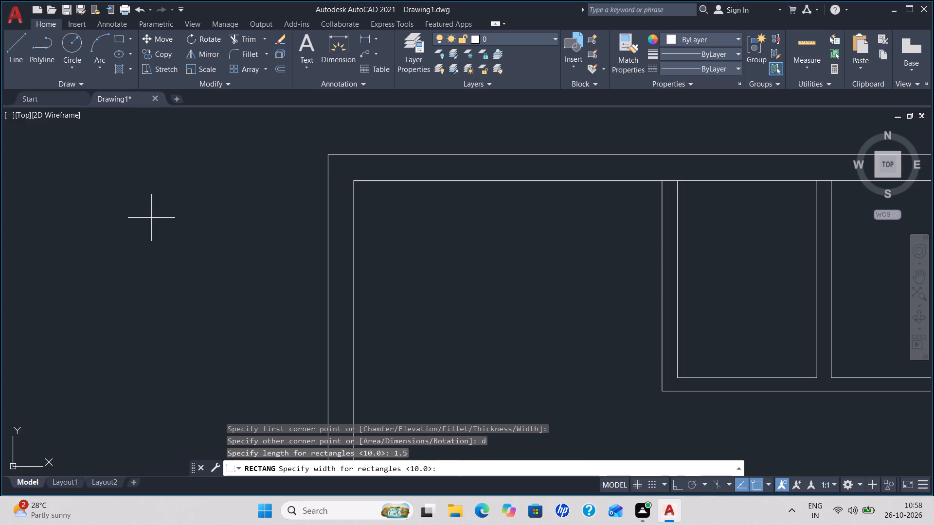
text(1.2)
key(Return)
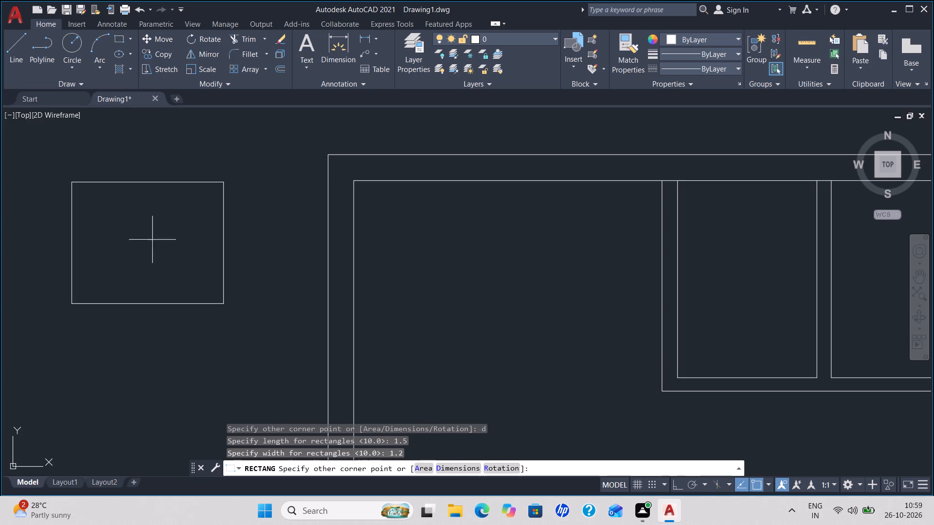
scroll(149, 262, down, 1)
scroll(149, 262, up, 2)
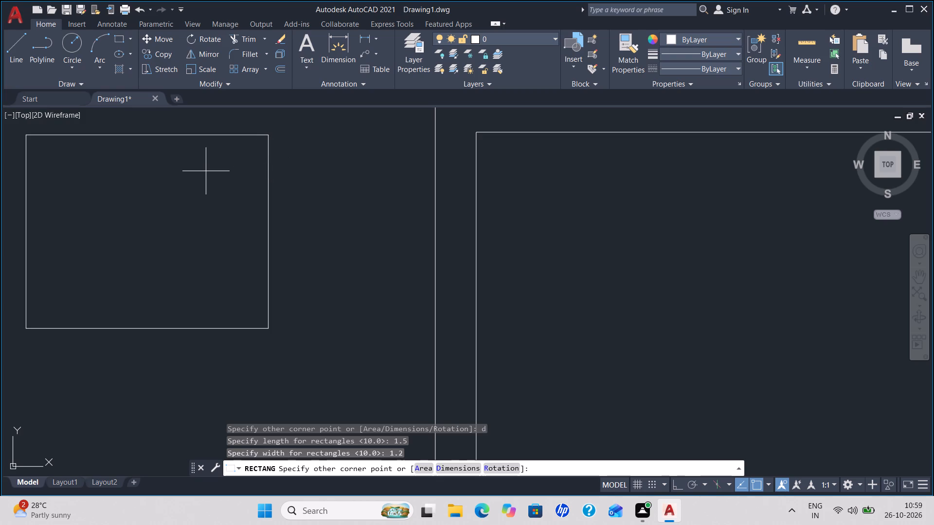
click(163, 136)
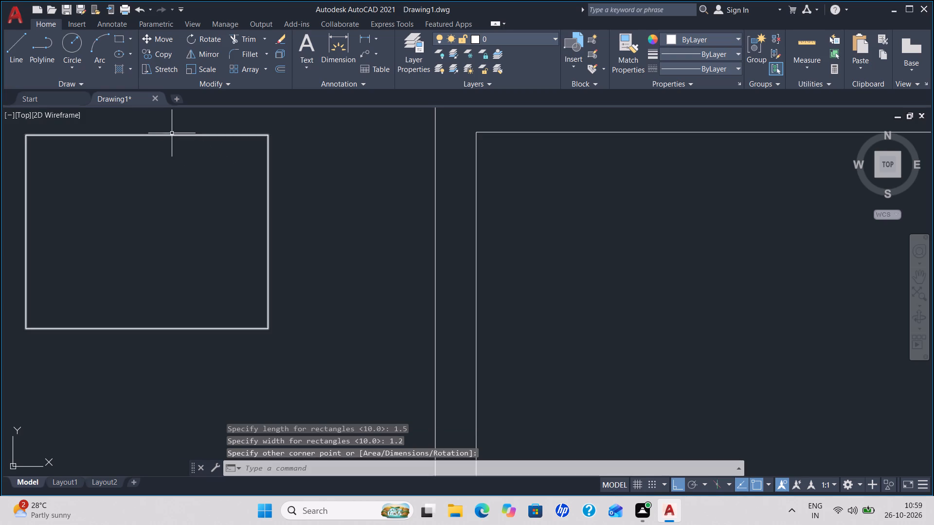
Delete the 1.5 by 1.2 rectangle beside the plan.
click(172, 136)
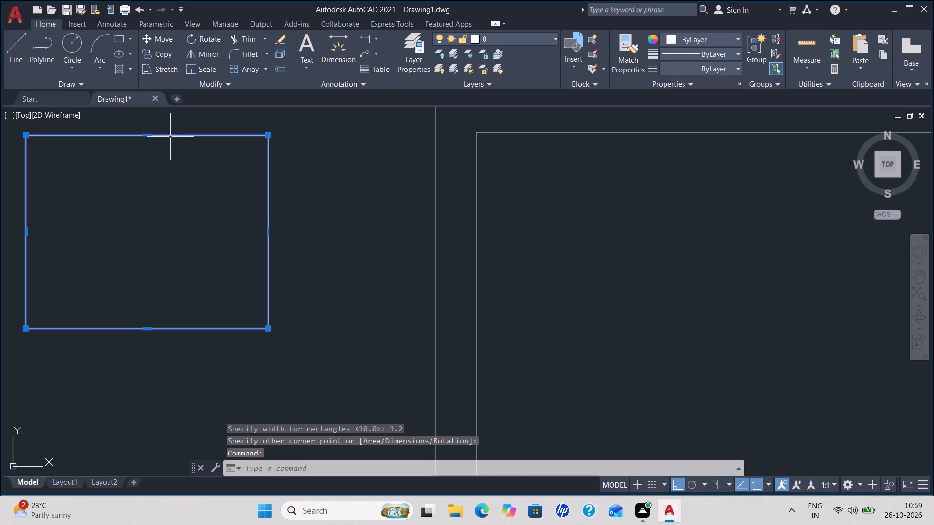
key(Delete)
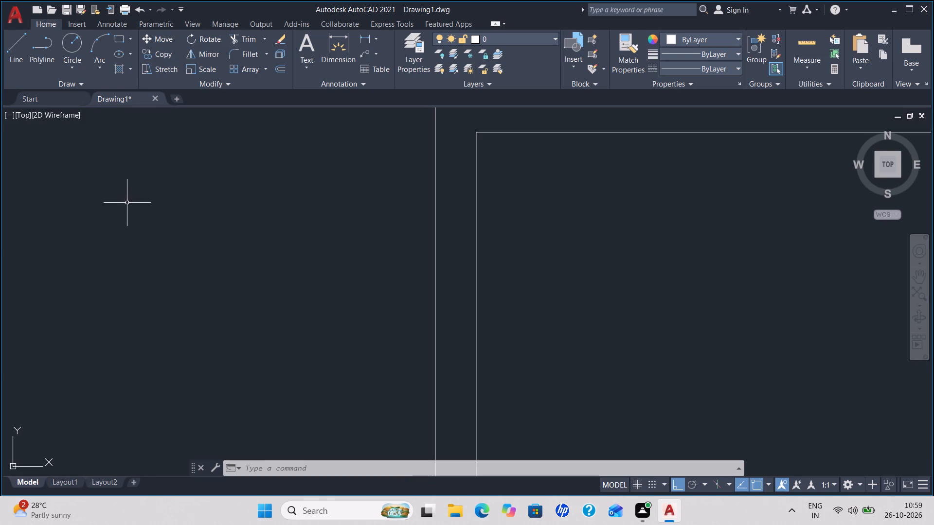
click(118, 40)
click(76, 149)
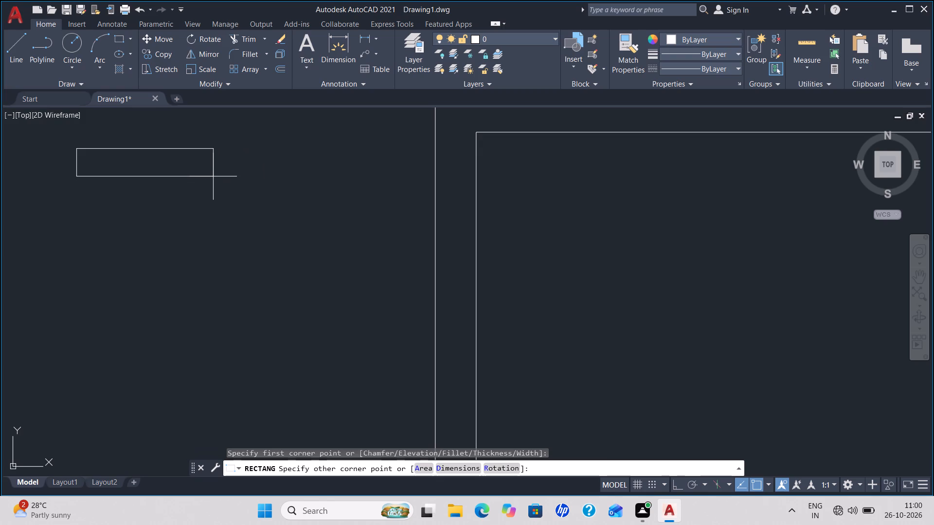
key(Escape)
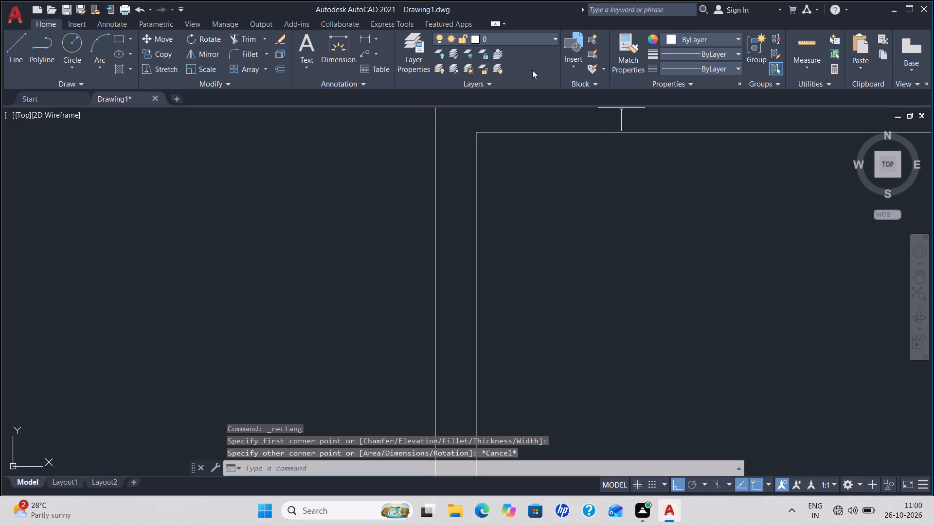
Check distances around the plan's left outer wall with the quick Measure tool.
click(802, 41)
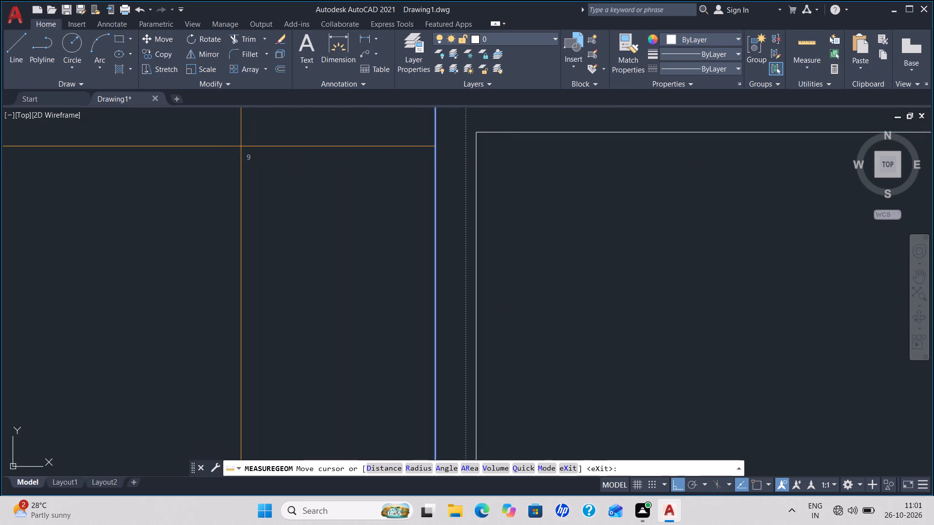
key(Escape)
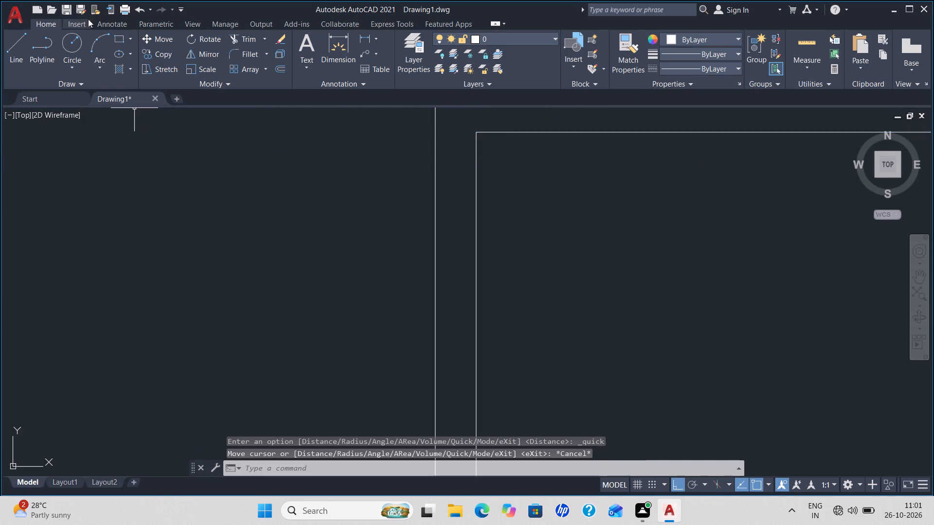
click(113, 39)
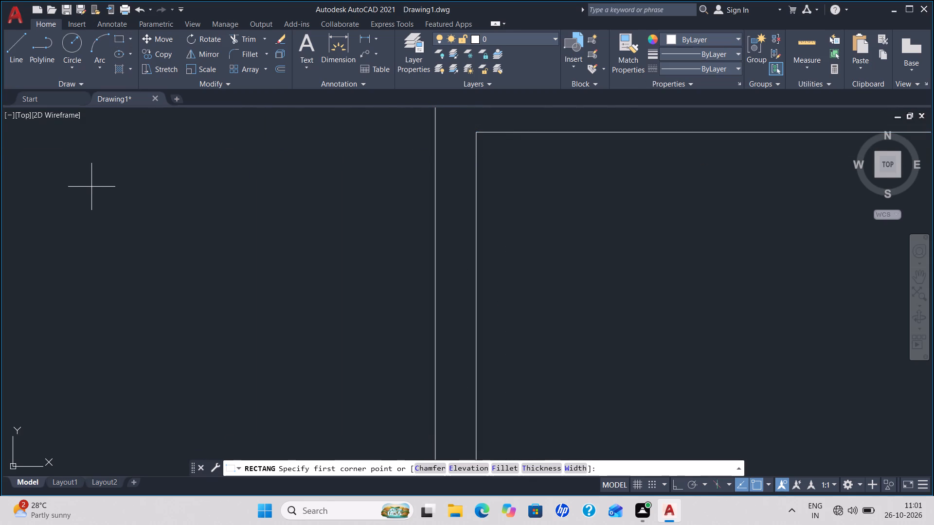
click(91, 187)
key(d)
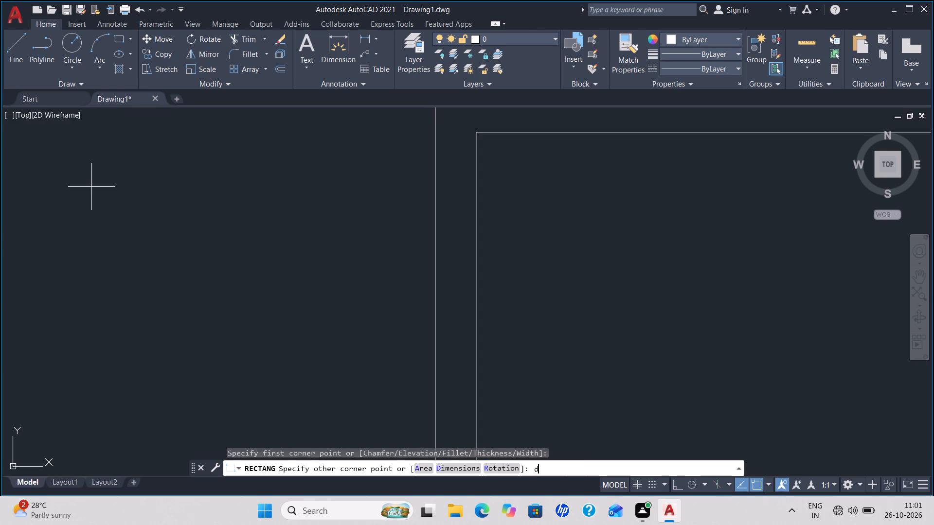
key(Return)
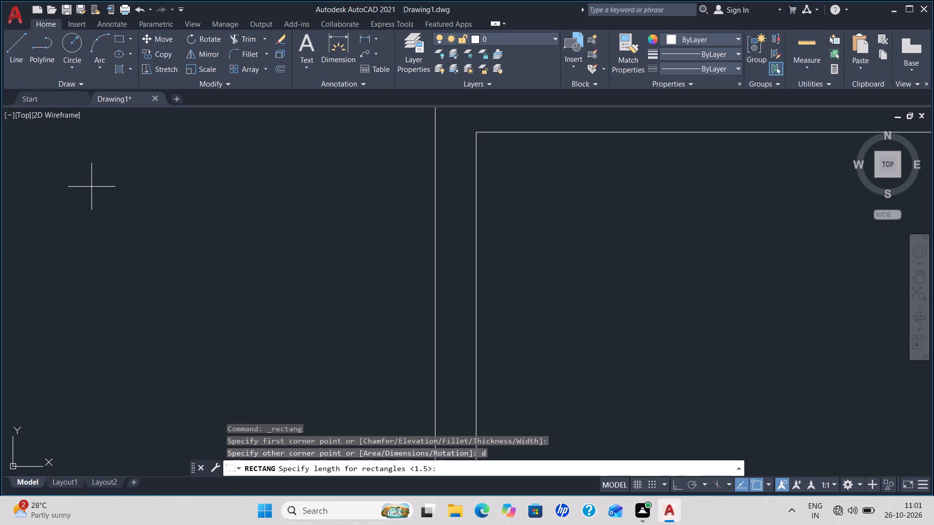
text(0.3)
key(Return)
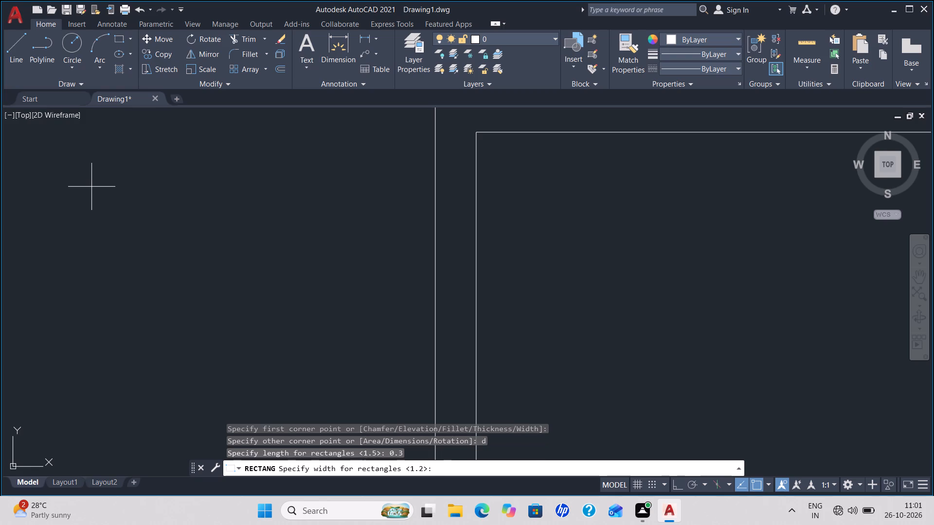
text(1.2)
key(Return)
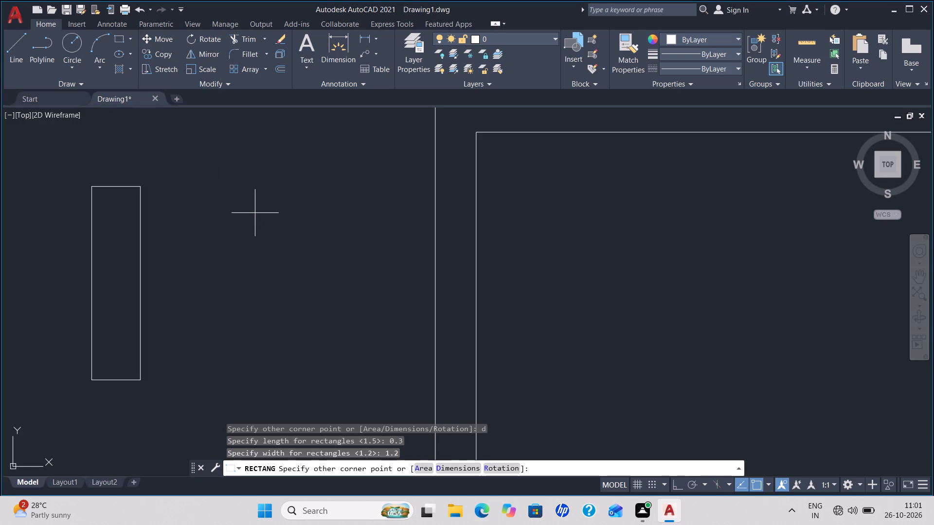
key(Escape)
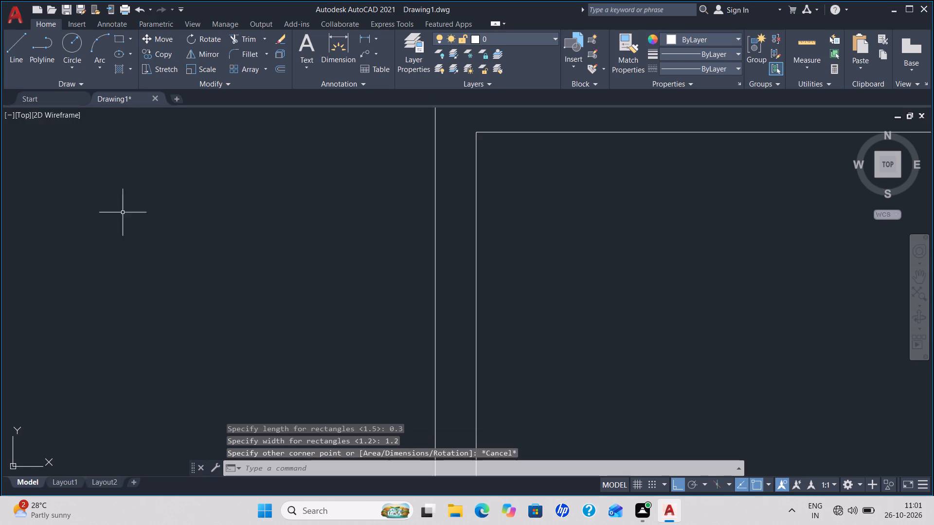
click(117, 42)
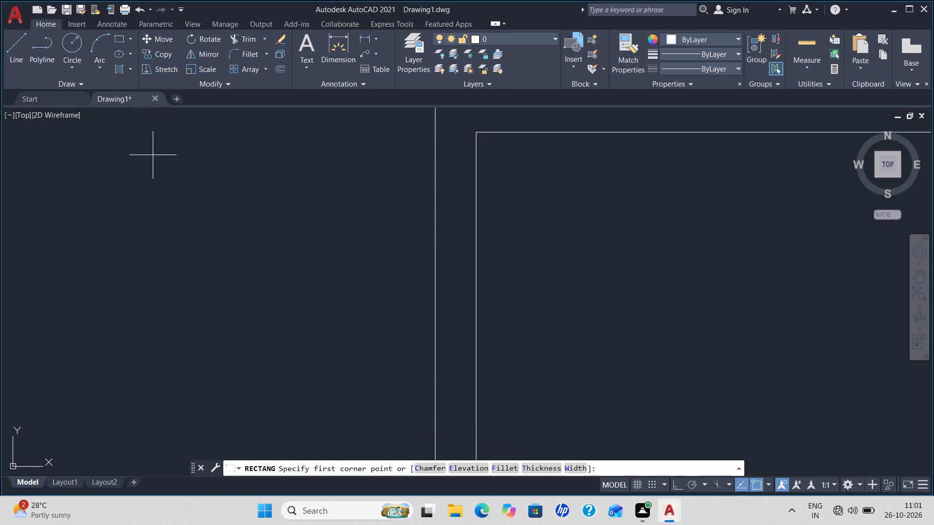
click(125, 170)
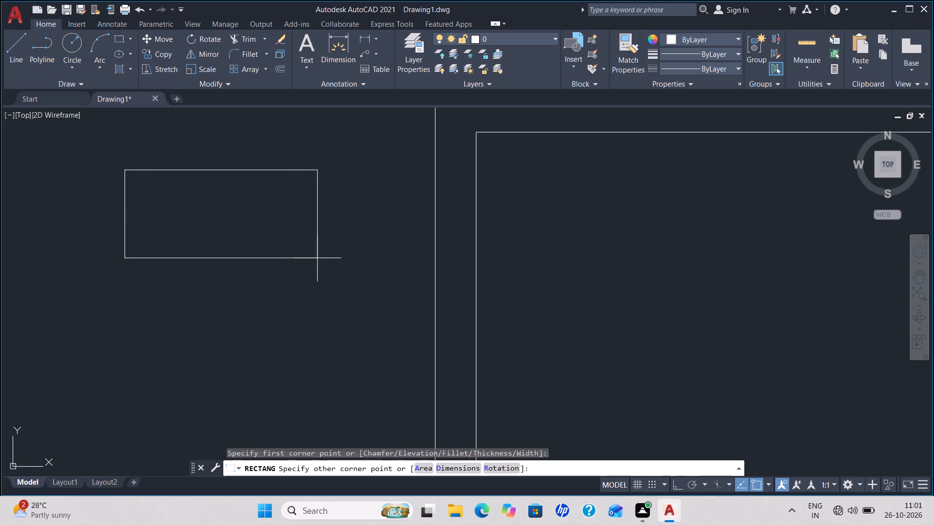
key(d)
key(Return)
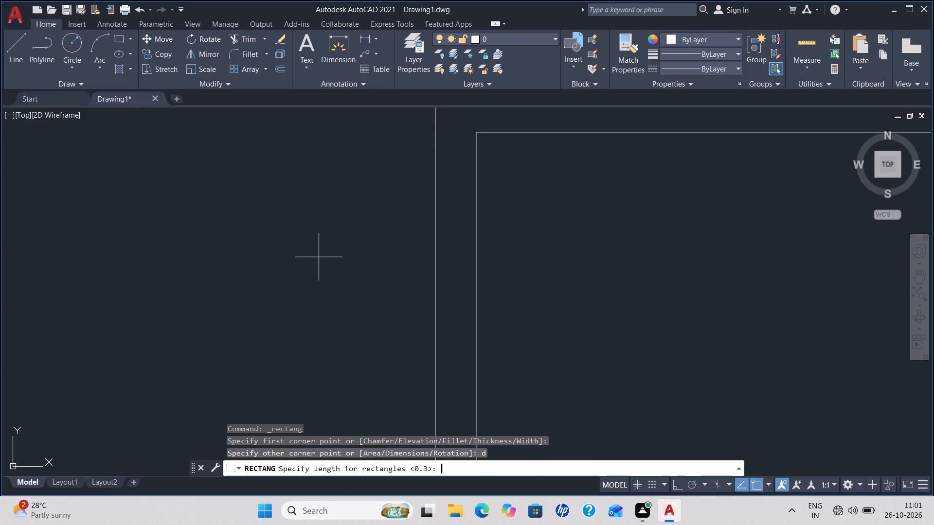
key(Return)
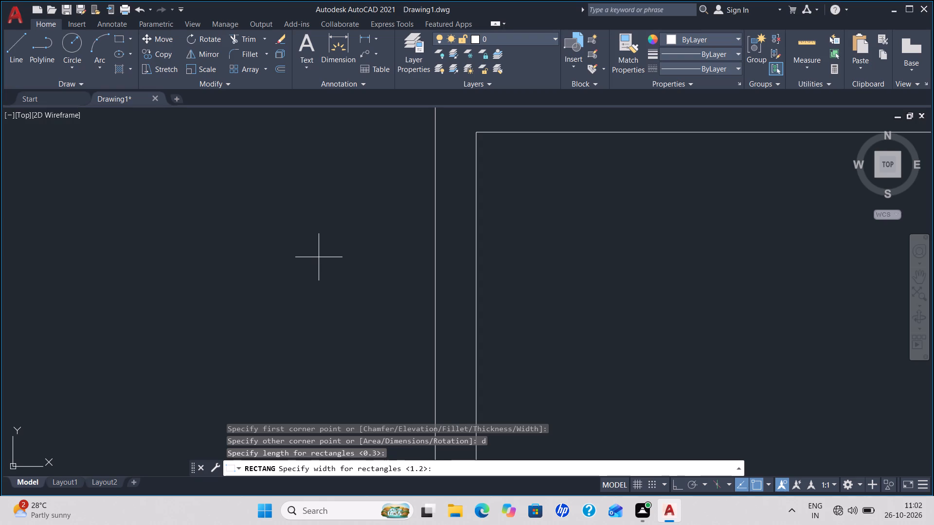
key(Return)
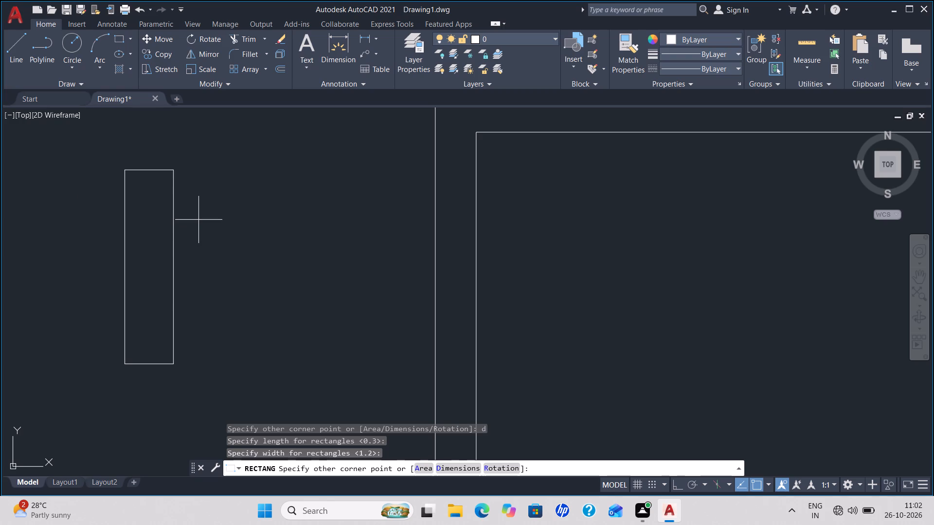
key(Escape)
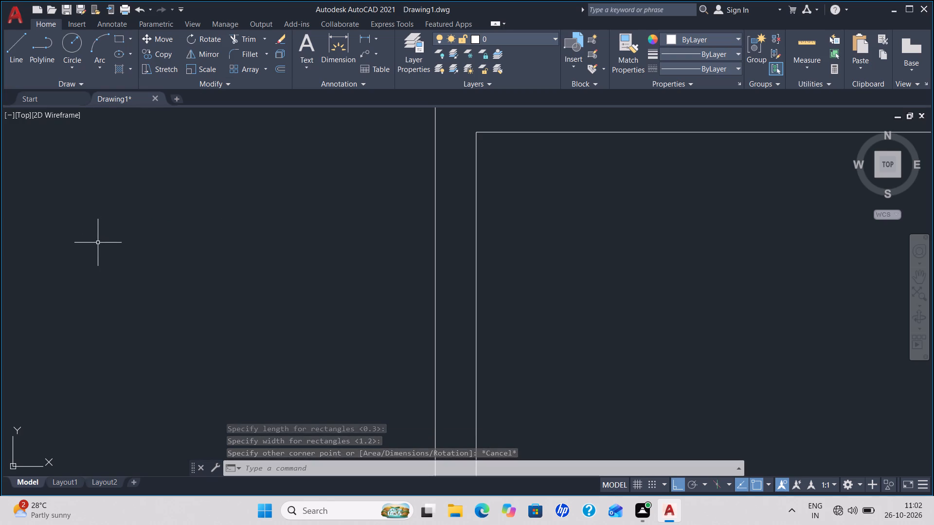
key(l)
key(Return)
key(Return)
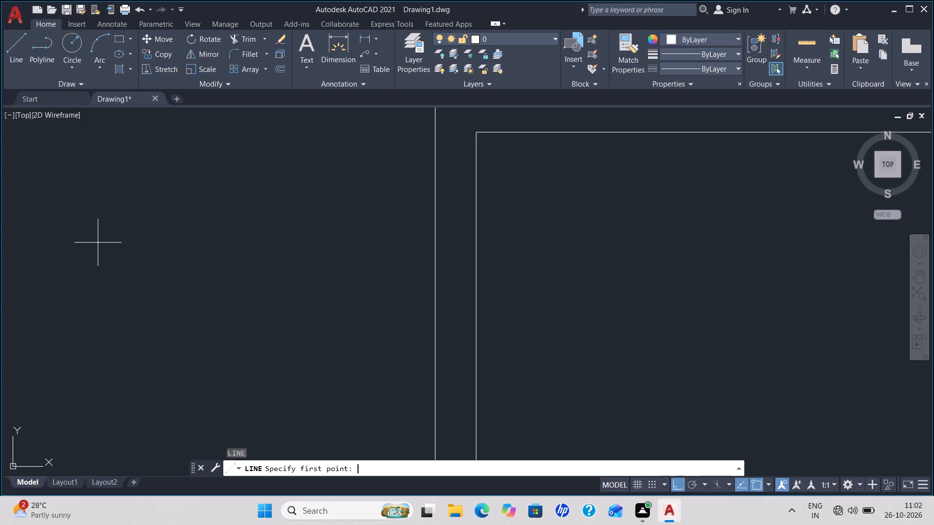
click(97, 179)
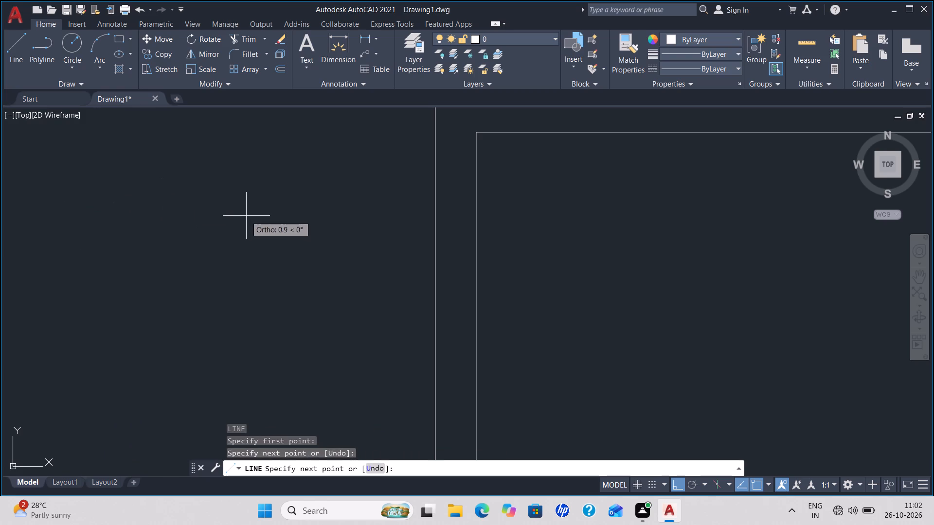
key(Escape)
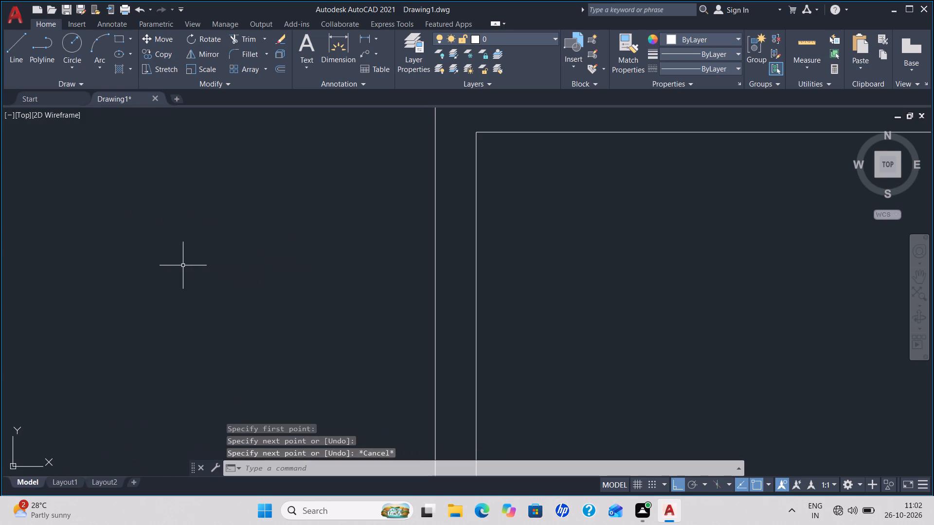
Draw a closed horizontal outline 1.2 long and 0.25 high with the Line command, in the empty space beside the plan's upper-left corner.
key(l)
key(Return)
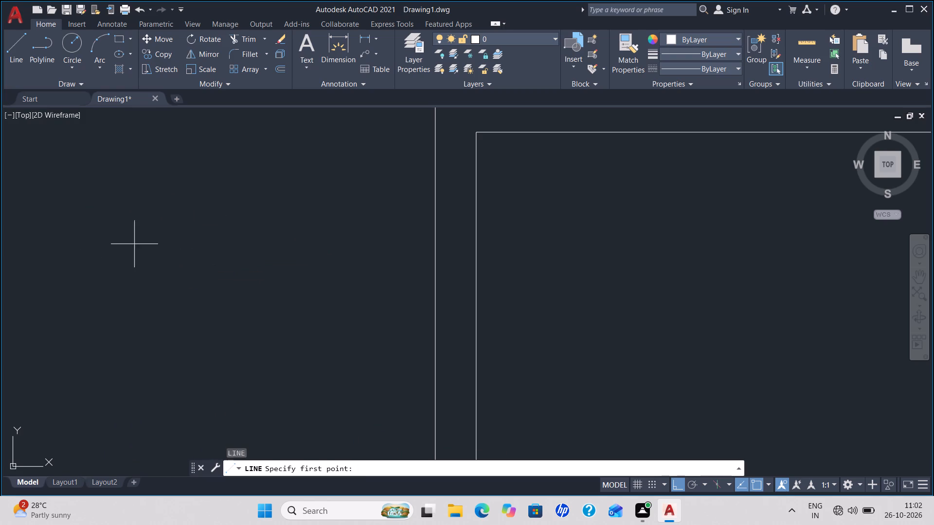
click(99, 211)
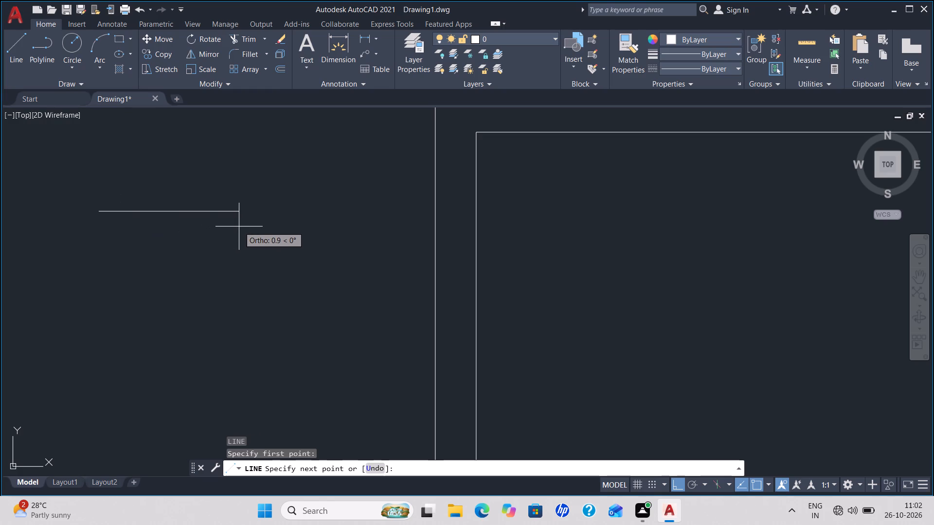
text(1.2)
key(Return)
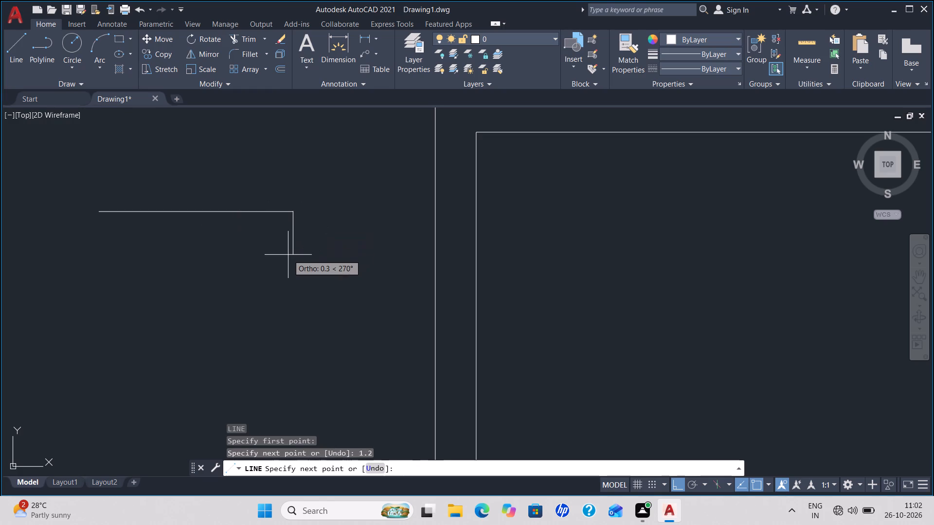
text(0.3)
key(Return)
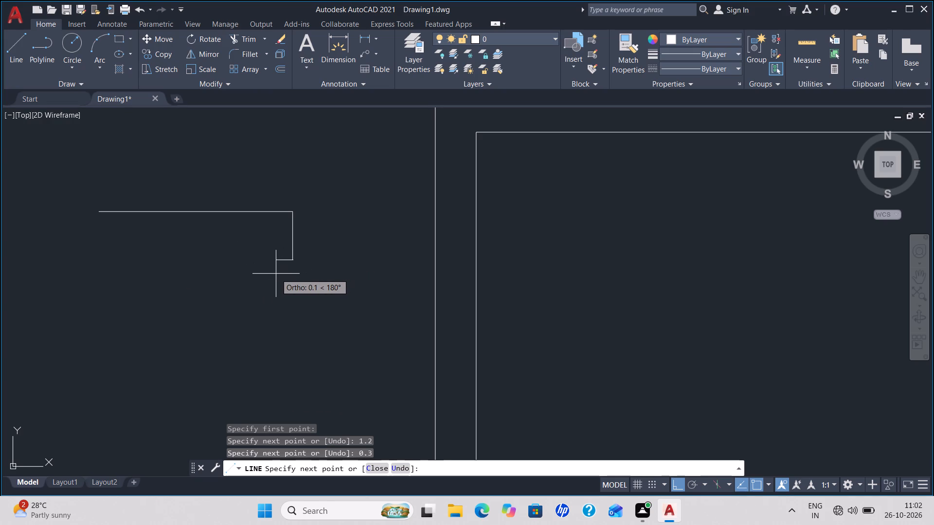
key(u)
key(Return)
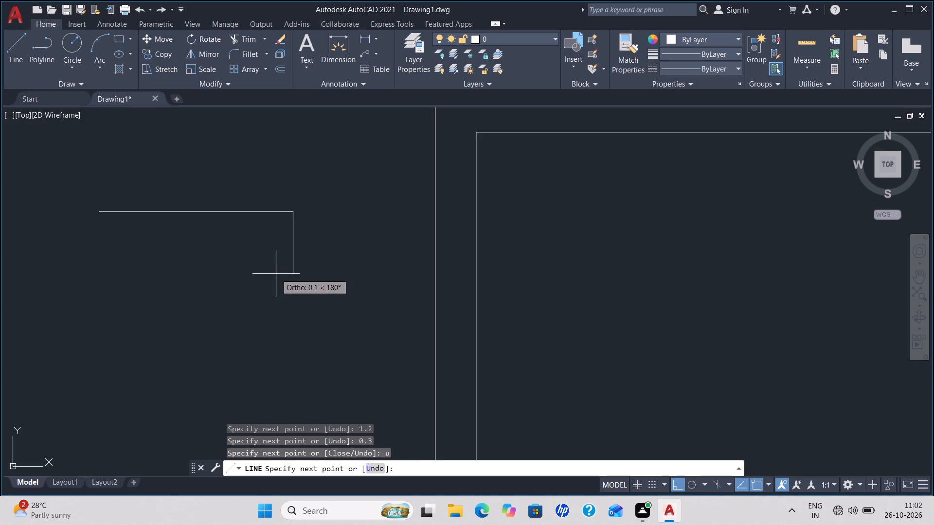
text(0.25)
key(Return)
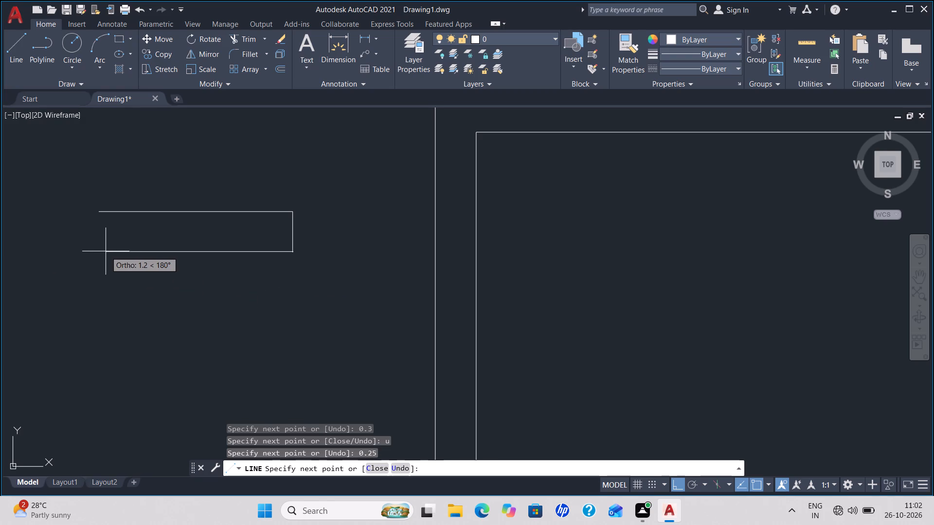
text(1/)
key(BackSpace)
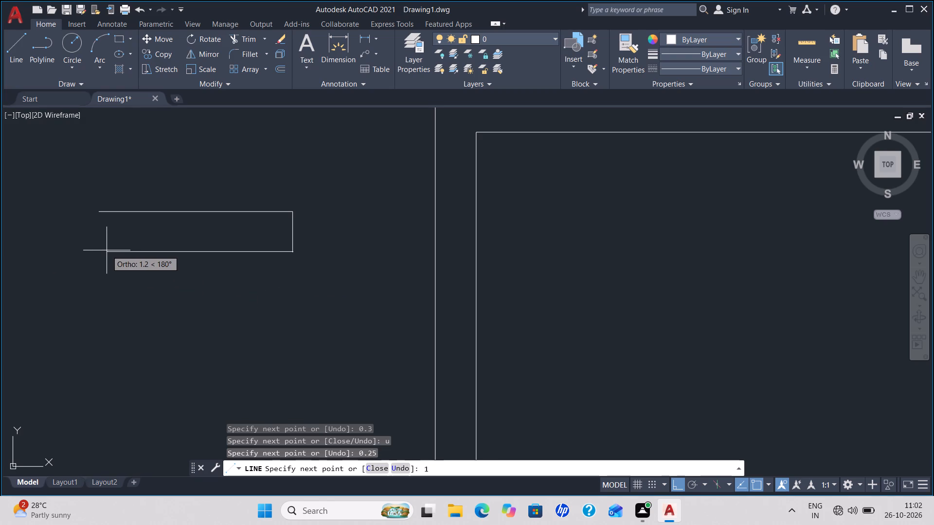
text(.2)
key(Return)
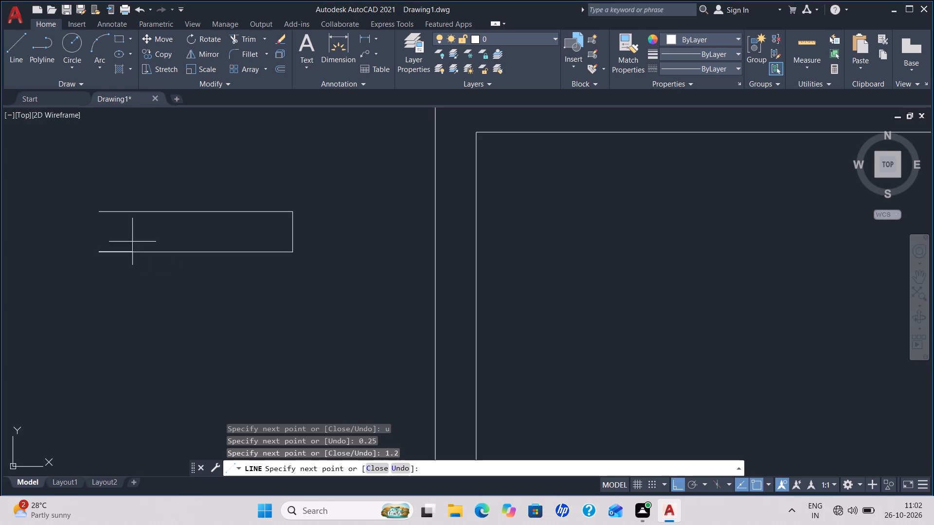
click(98, 209)
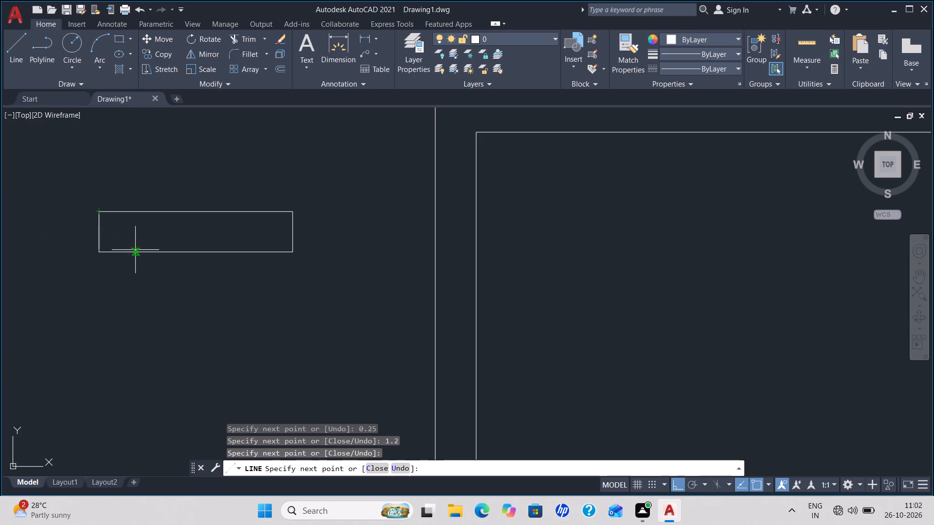
key(Escape)
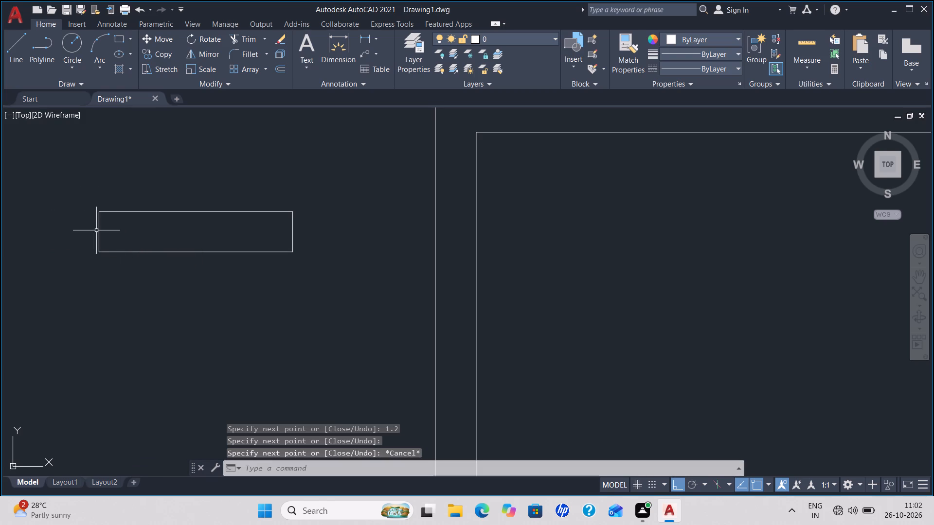
Draw a horizontal centre line inside the 1.2 by 0.25 outline, joining the midpoints of its short sides.
key(space)
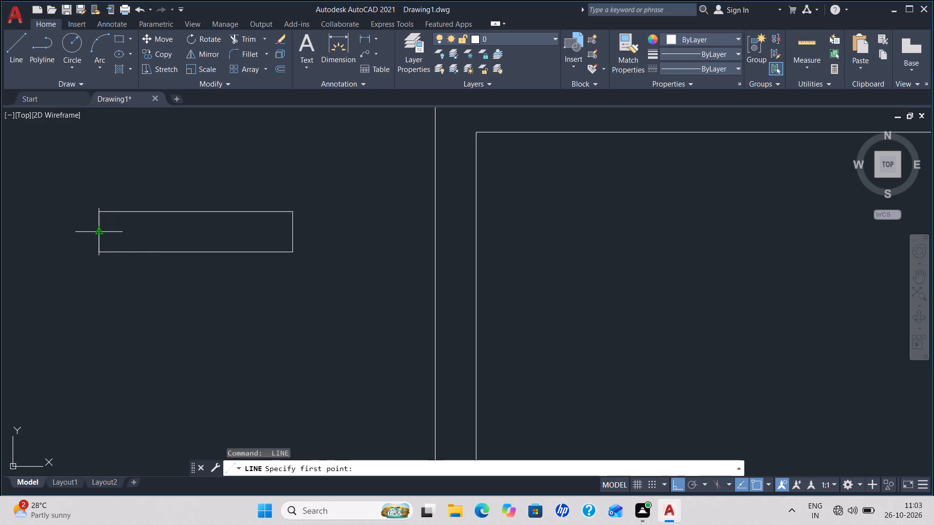
click(99, 233)
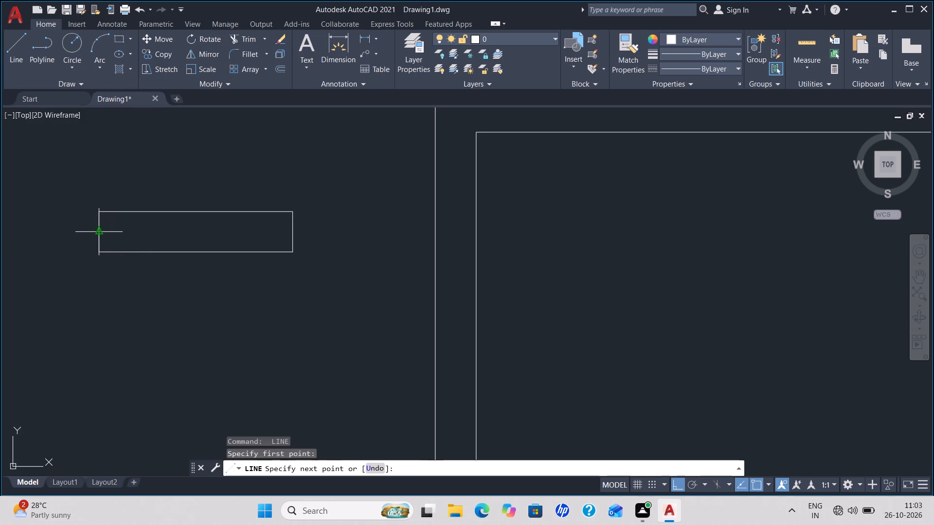
click(292, 234)
key(Escape)
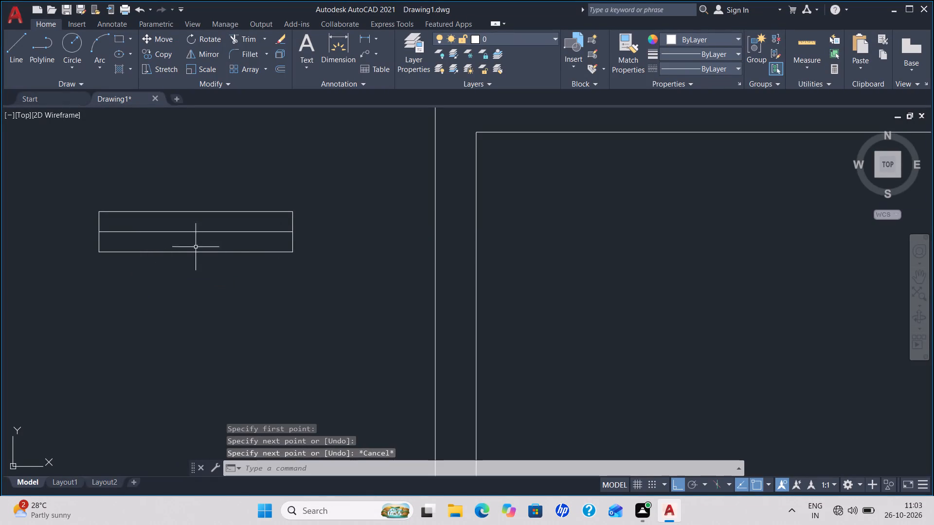
Offset the centre line once above and once below through freely chosen points inside the outline, using the Through option.
key(o)
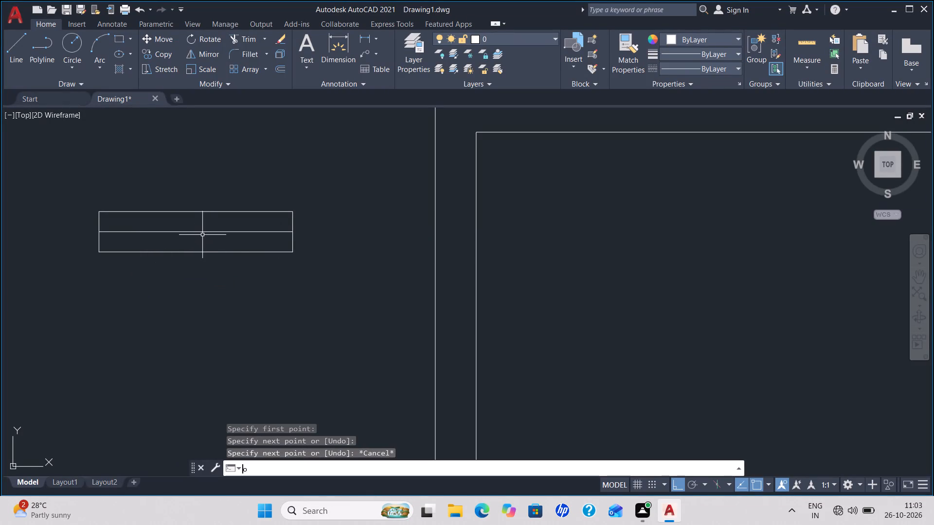
key(space)
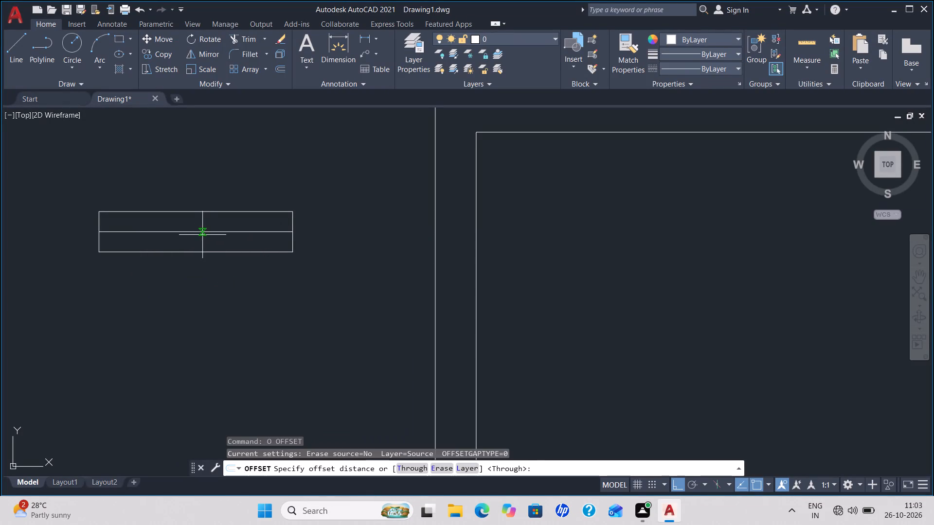
key(space)
click(188, 230)
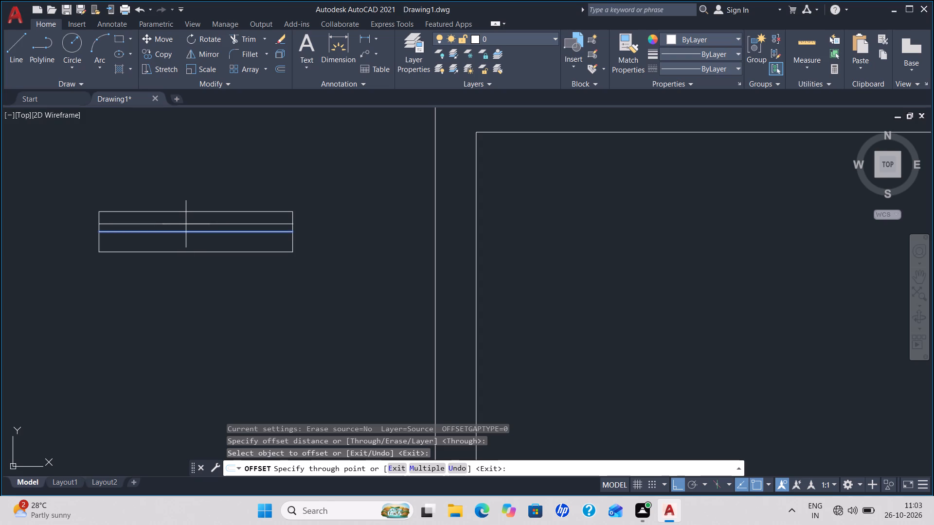
click(186, 224)
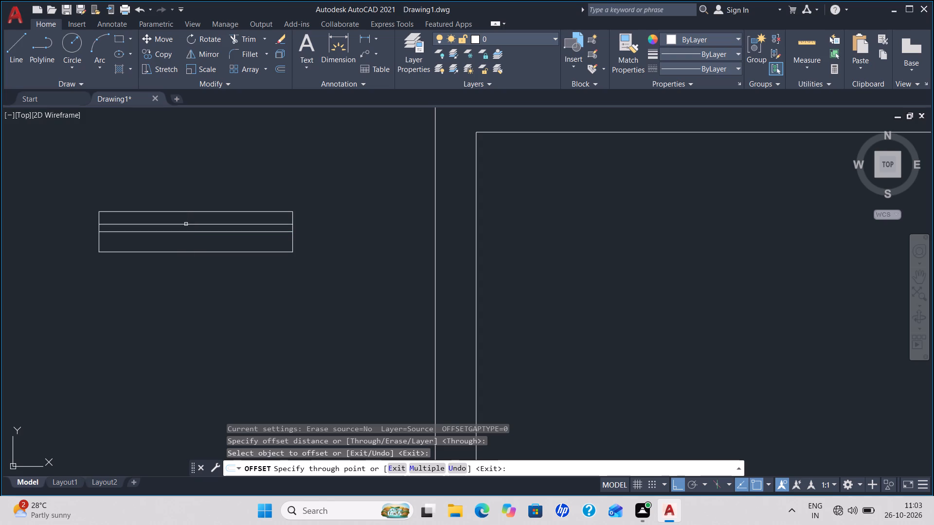
click(188, 232)
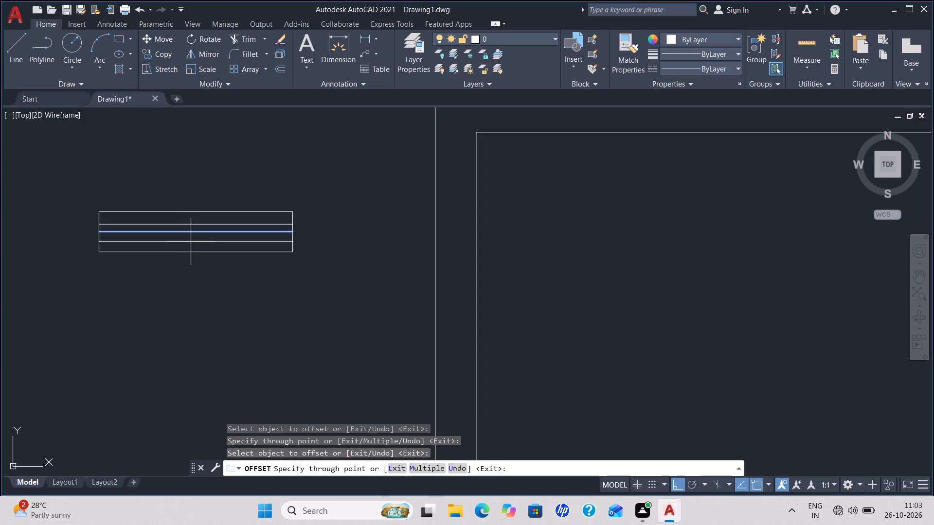
click(191, 242)
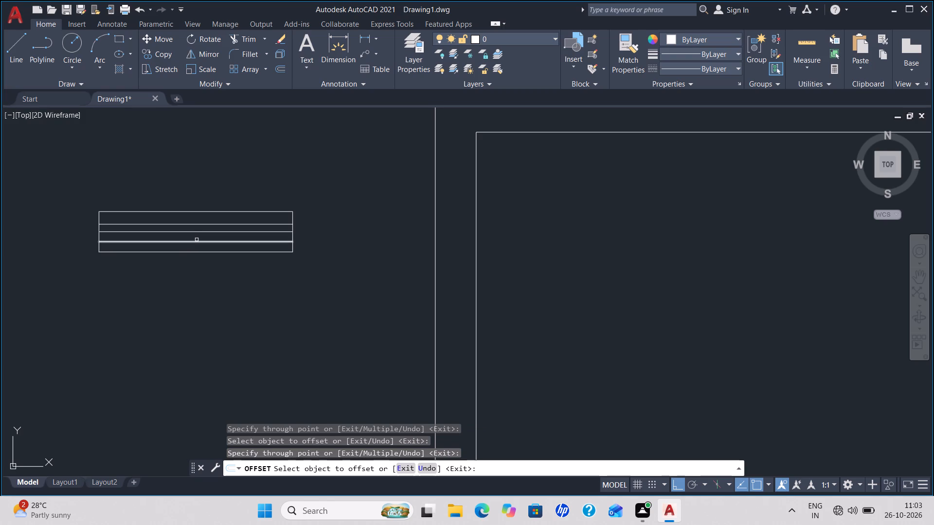
key(u)
key(Return)
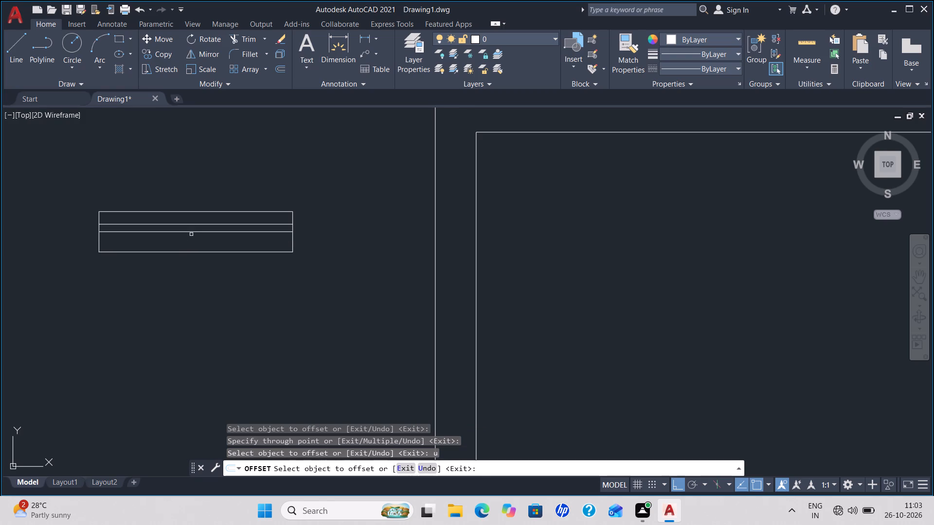
click(193, 230)
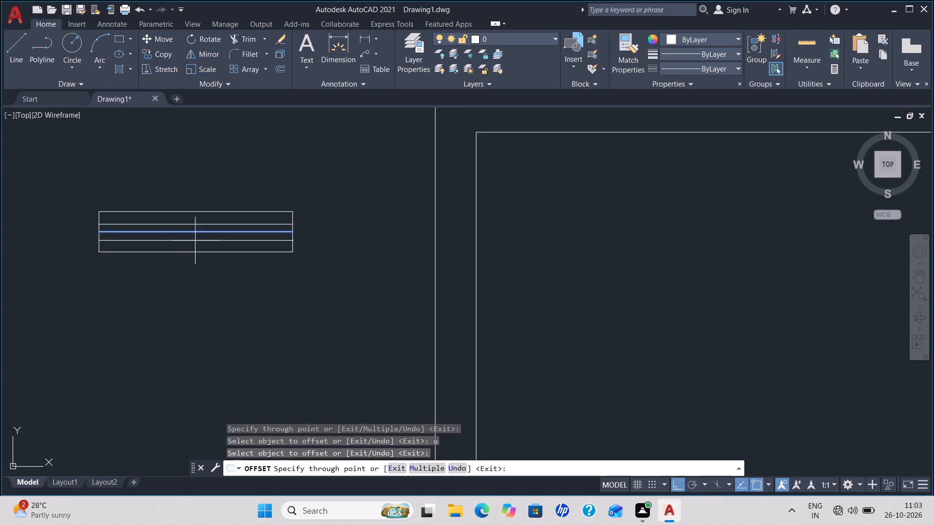
click(196, 240)
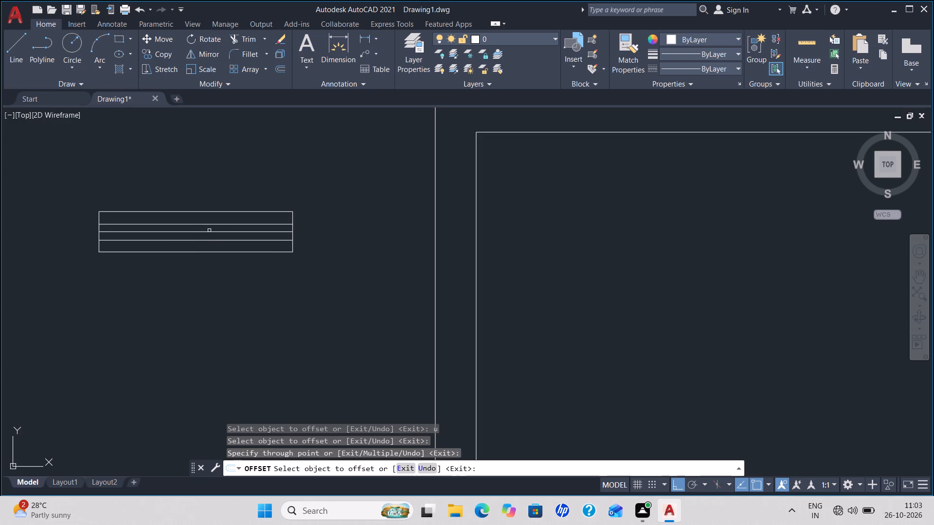
key(Escape)
Delete the centre line between the two offset lines.
click(203, 231)
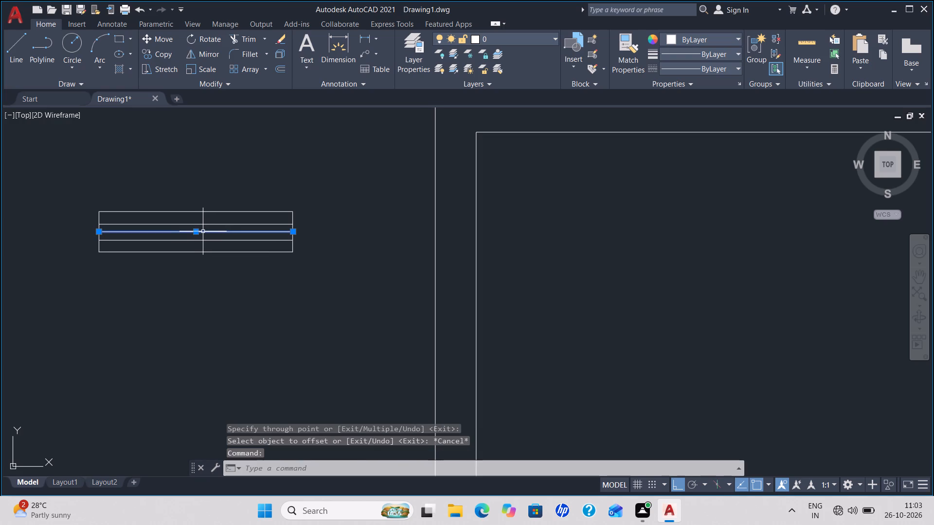
key(Delete)
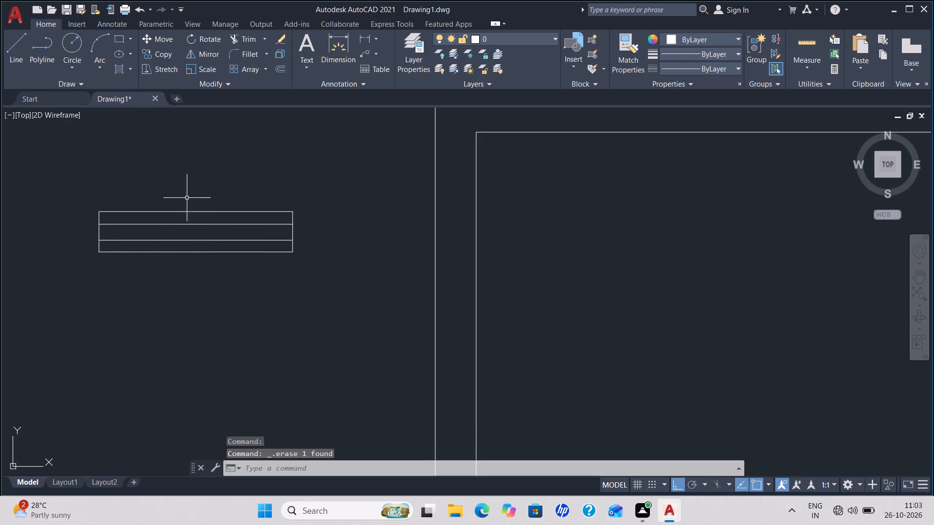
Group all the lines of the 1.2 by 0.25 window symbol into one object.
click(79, 191)
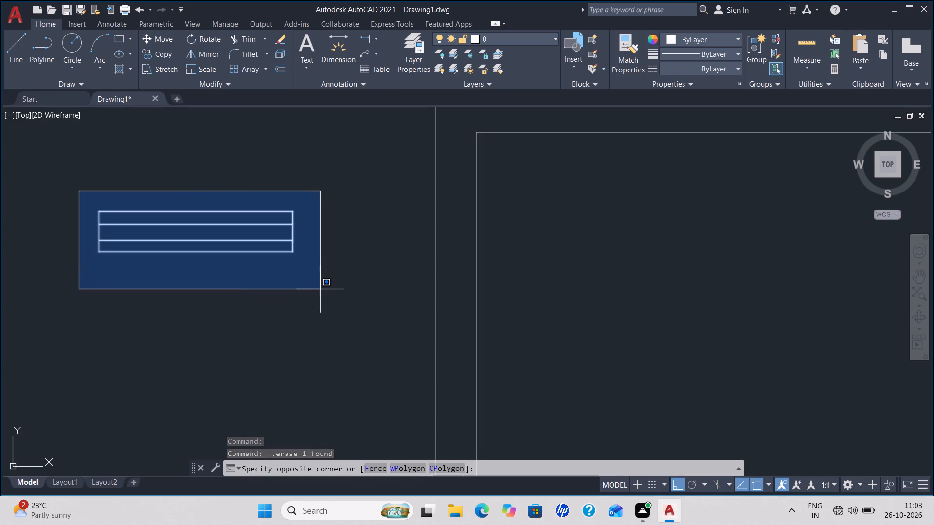
click(324, 287)
key(g)
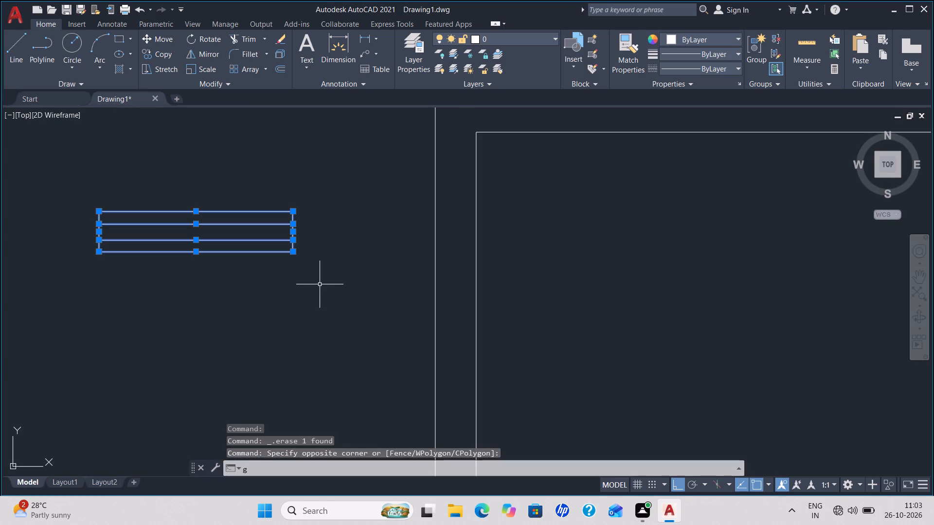
key(Return)
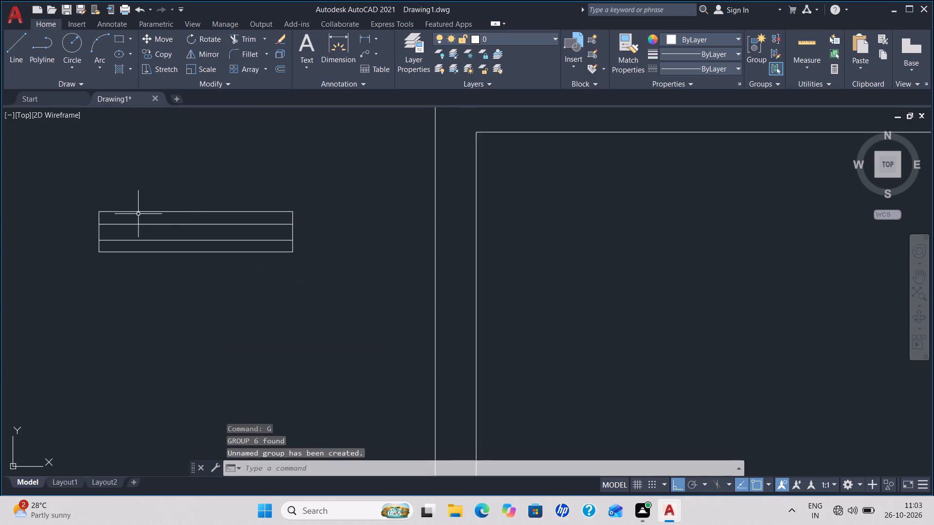
Delete the stray horizontal line extending outward from the plan's upper-left corner, above the window symbol.
scroll(207, 284, down, 1)
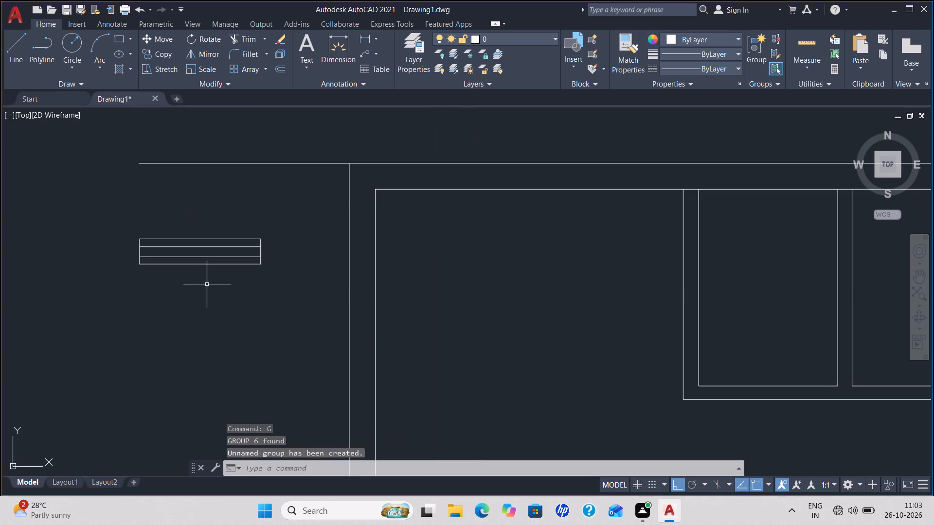
click(232, 162)
key(Delete)
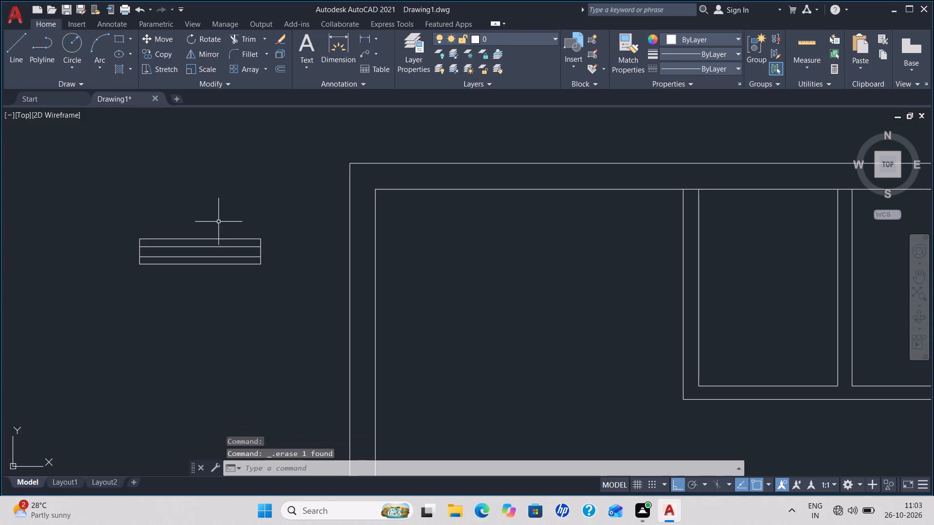
Start a line at a free point in the empty space below the window symbol, outside the plan's outer wall.
scroll(218, 222, up, 3)
scroll(213, 288, down, 1)
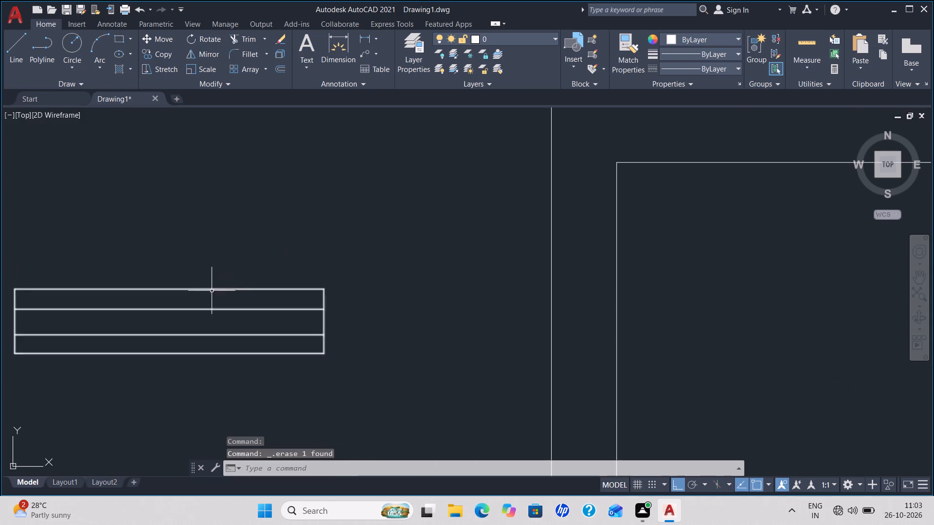
middle_drag(211, 292, 240, 133)
middle_drag(241, 355, 352, 267)
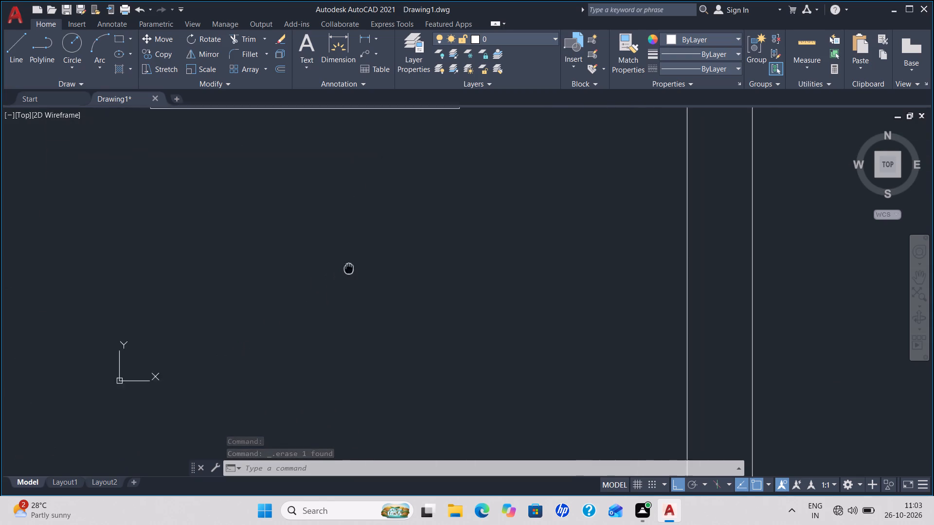
middle_drag(352, 267, 364, 260)
scroll(371, 254, down, 1)
scroll(358, 256, up, 1)
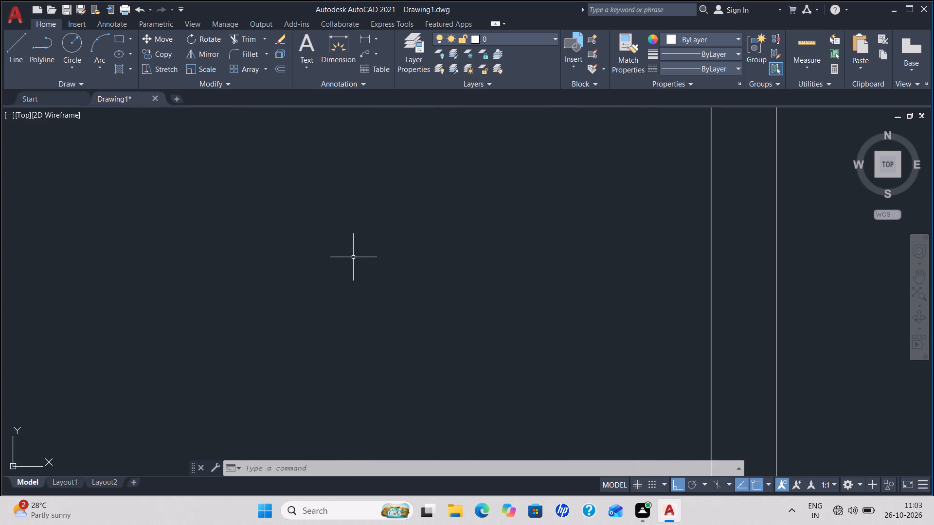
scroll(353, 257, down, 1)
scroll(352, 257, up, 1)
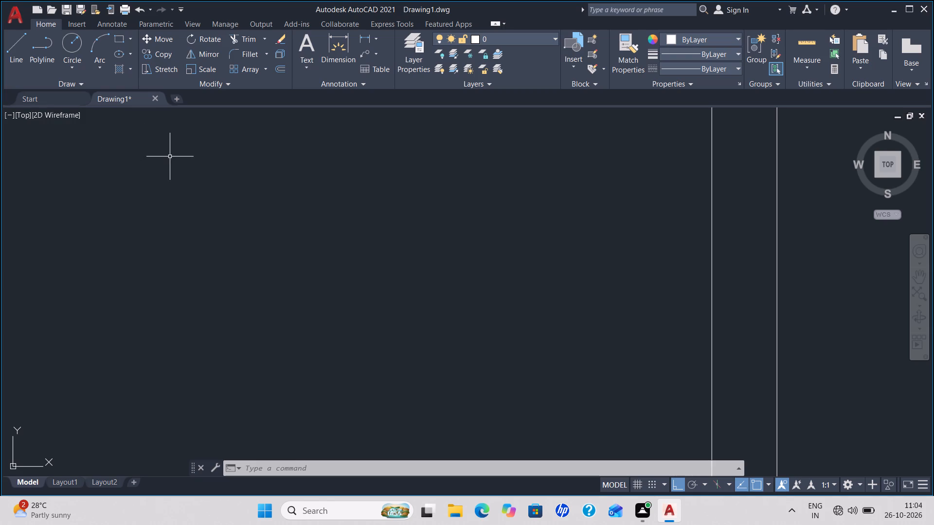
key(l)
key(Return)
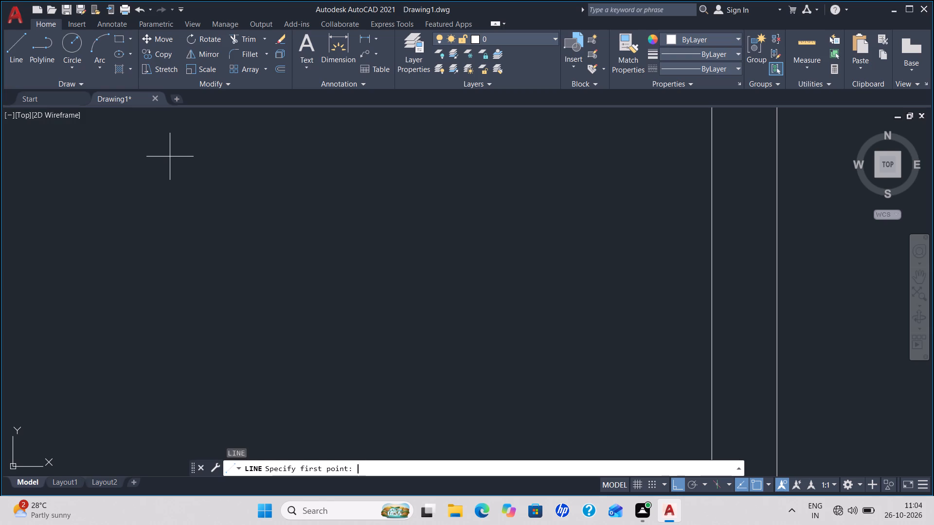
click(168, 157)
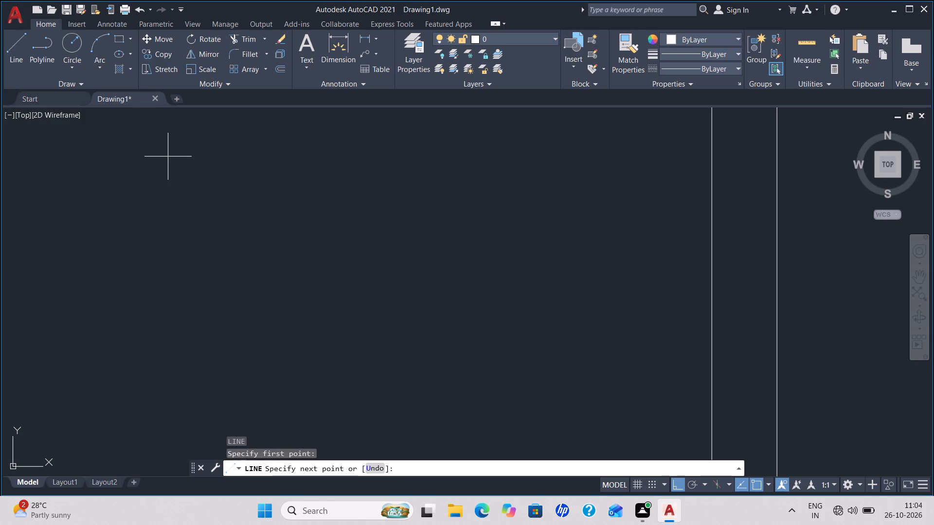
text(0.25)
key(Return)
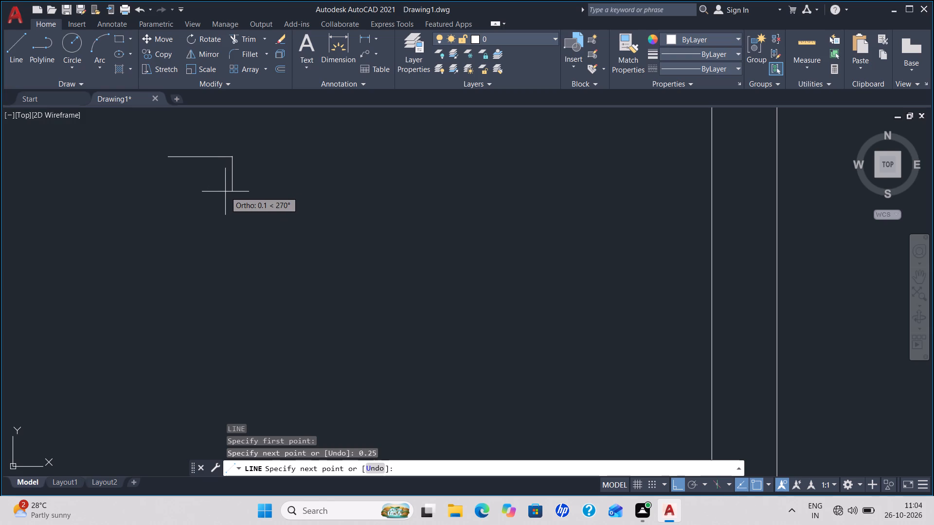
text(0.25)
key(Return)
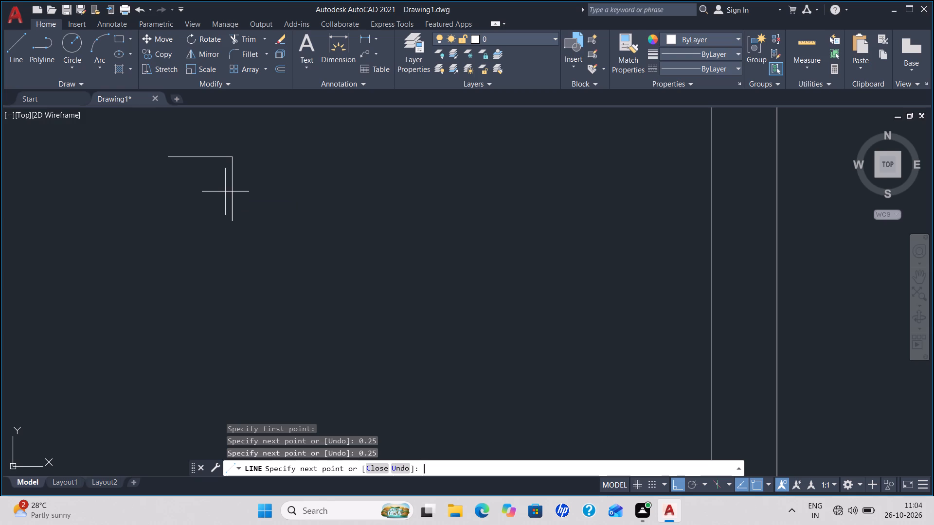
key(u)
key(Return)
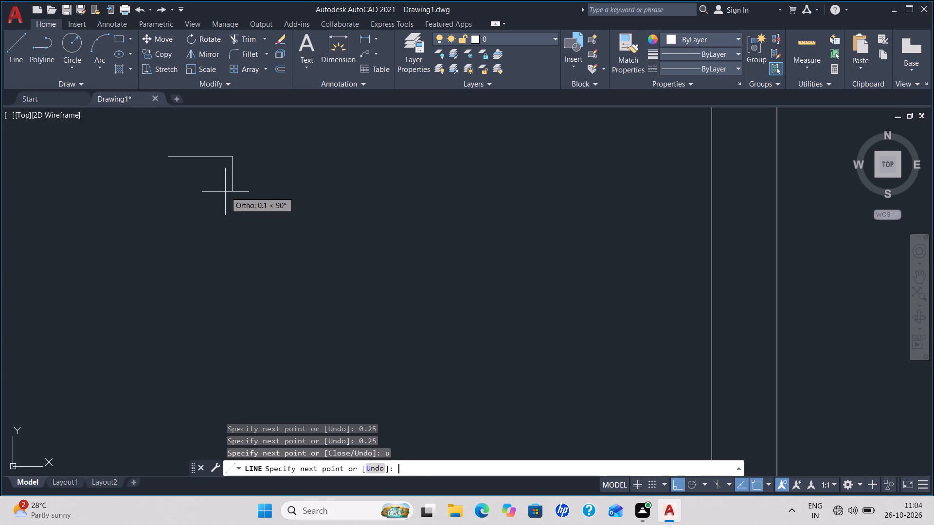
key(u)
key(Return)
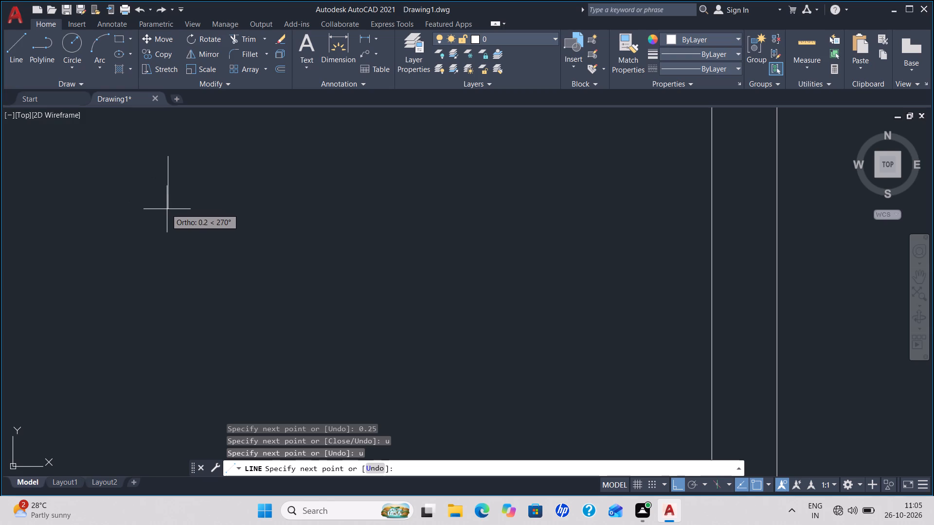
Draw a closed rectangular outline 0.25 high and 0.5 long from the started point, beginning with its vertical side going down.
text(0.25)
key(Return)
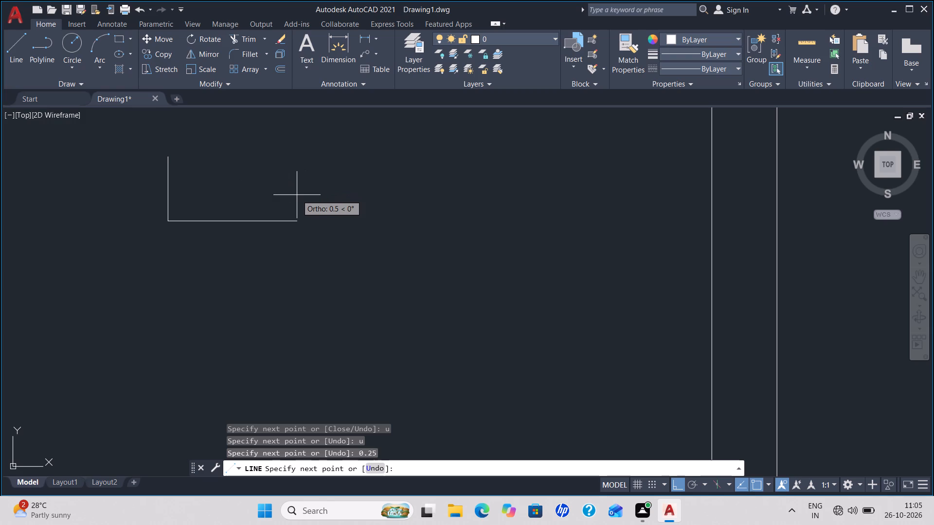
text(0.)
key(5)
key(Return)
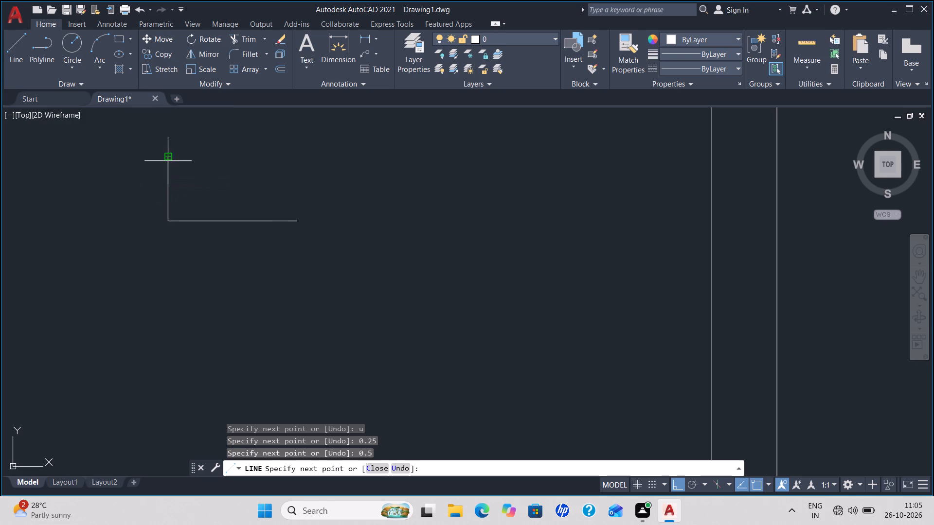
click(294, 157)
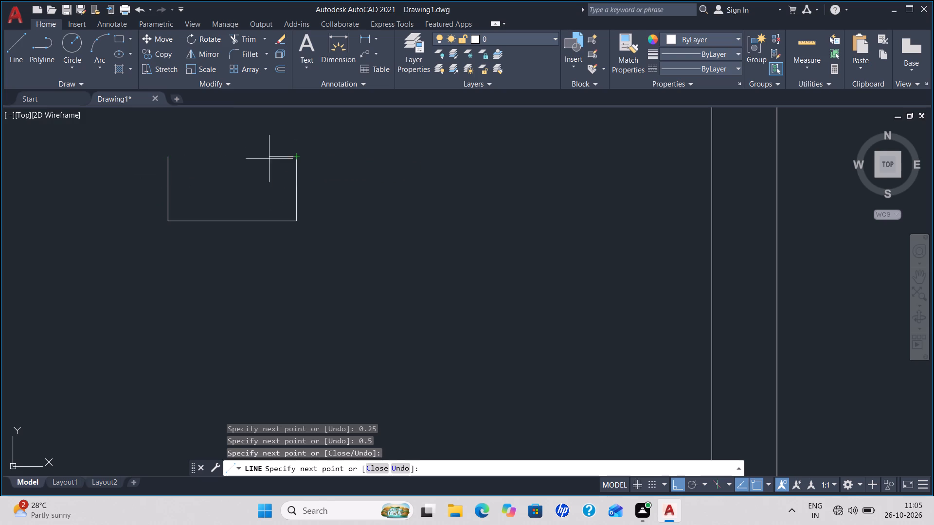
click(171, 159)
key(Escape)
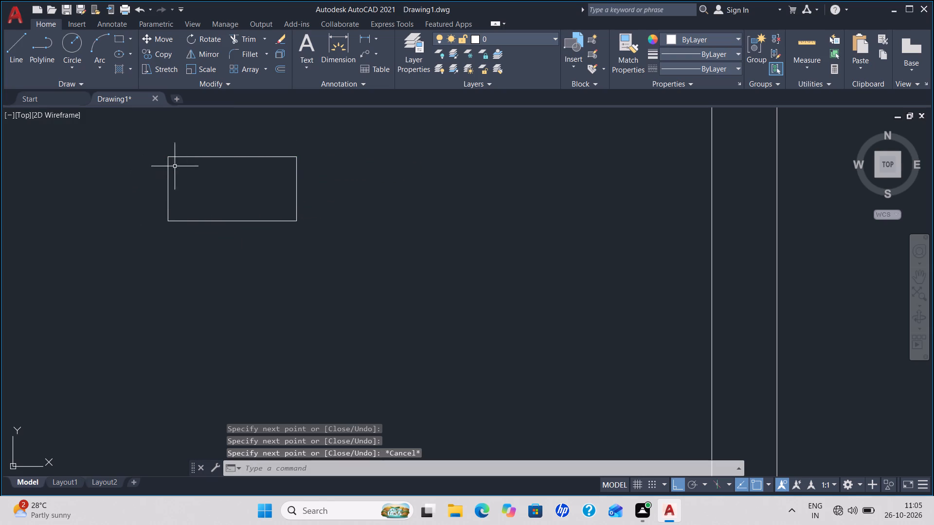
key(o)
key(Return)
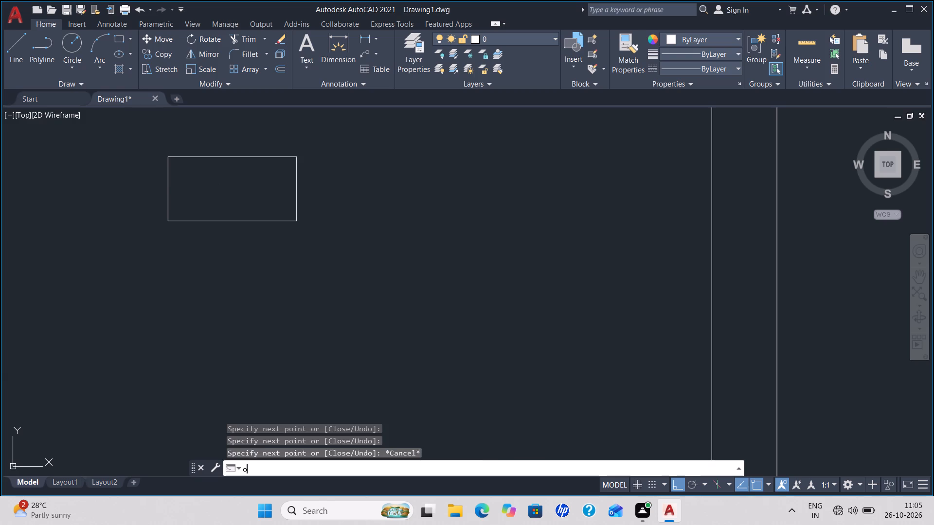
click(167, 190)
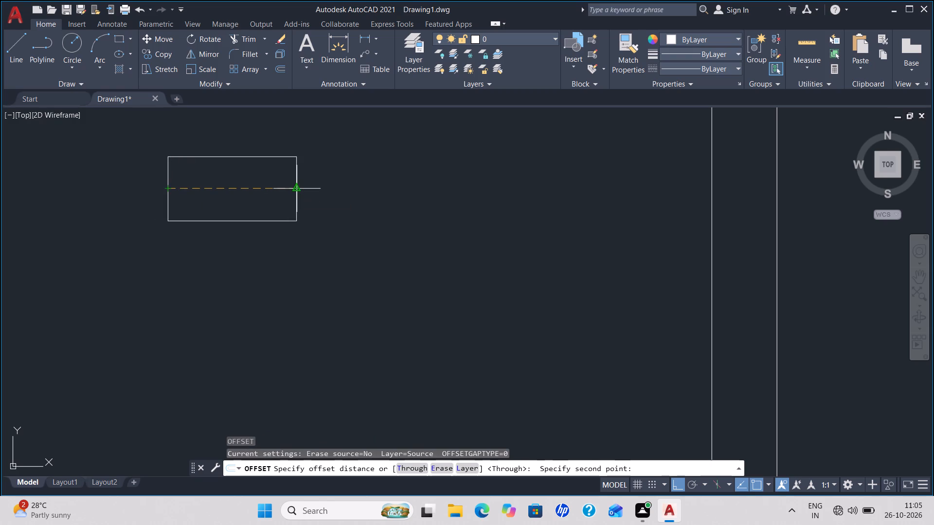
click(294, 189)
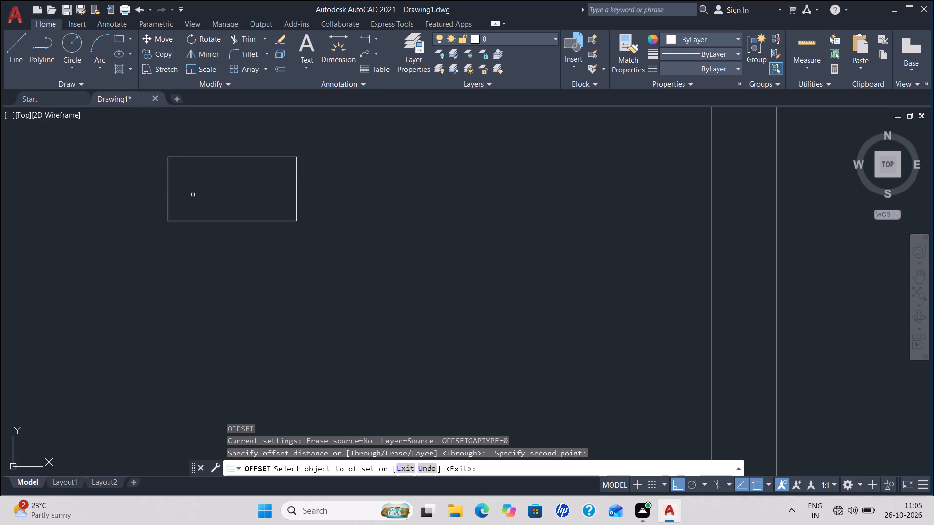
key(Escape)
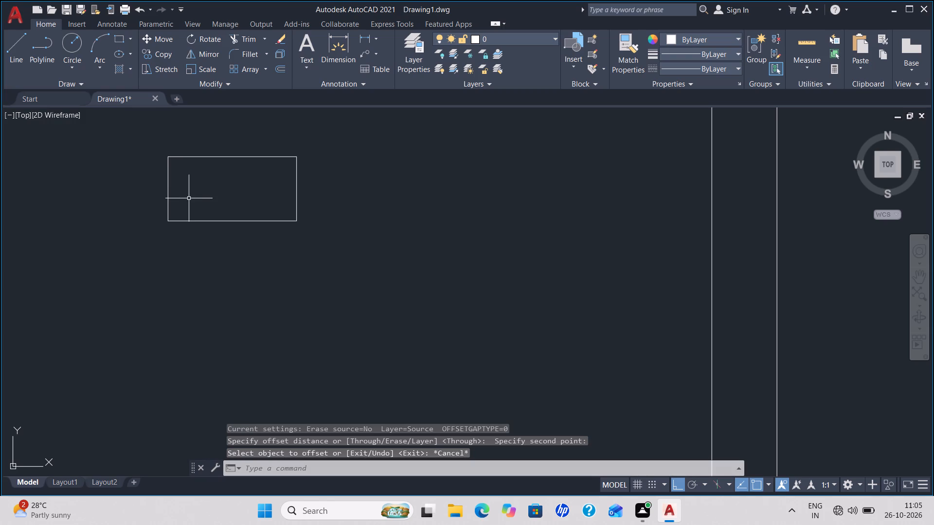
Draw a horizontal centre line inside the 0.5 by 0.25 outline, joining the midpoints of its short sides.
key(l)
key(Return)
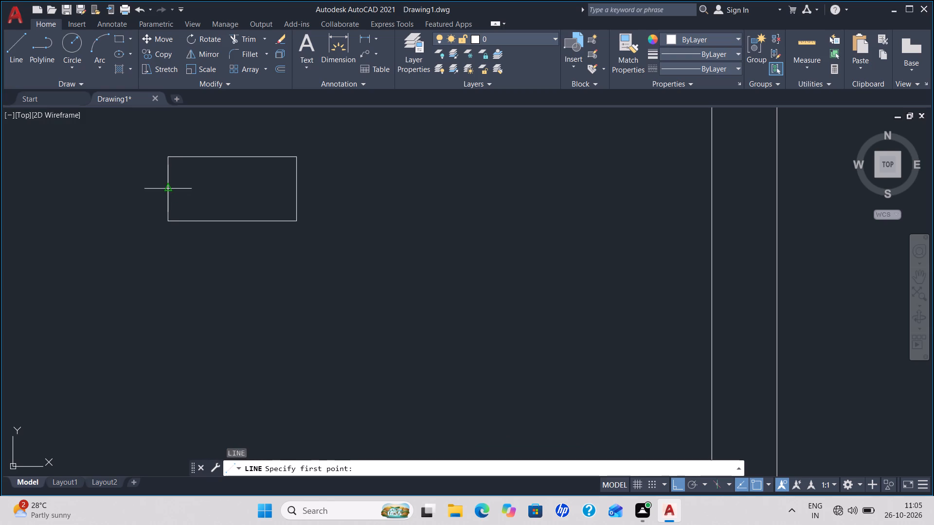
click(166, 184)
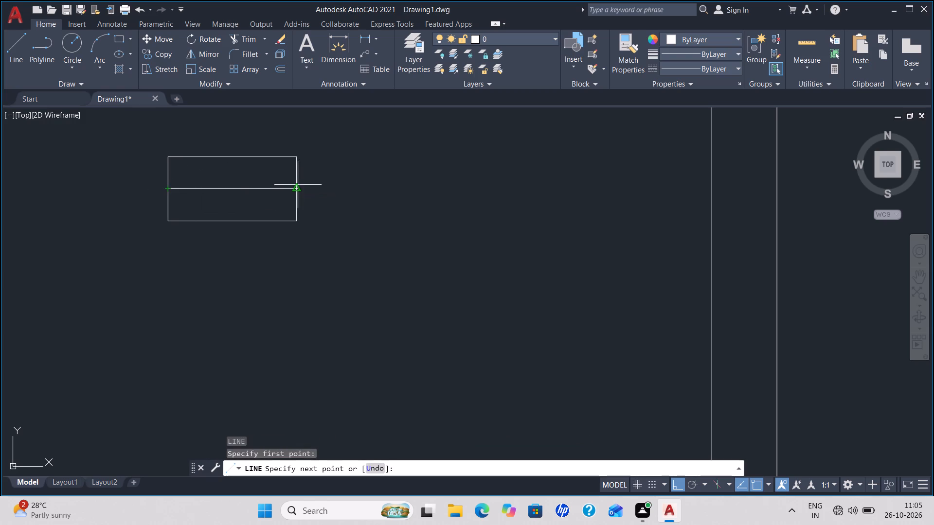
click(299, 187)
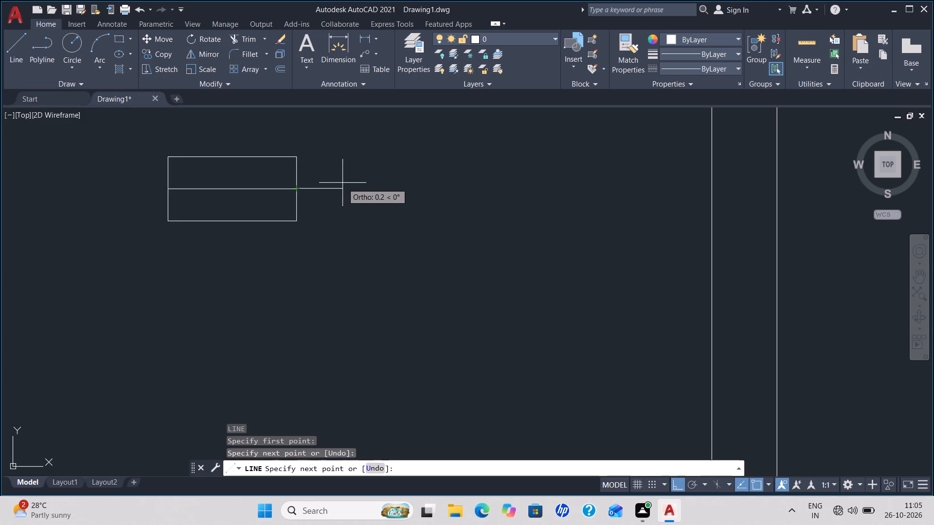
key(Escape)
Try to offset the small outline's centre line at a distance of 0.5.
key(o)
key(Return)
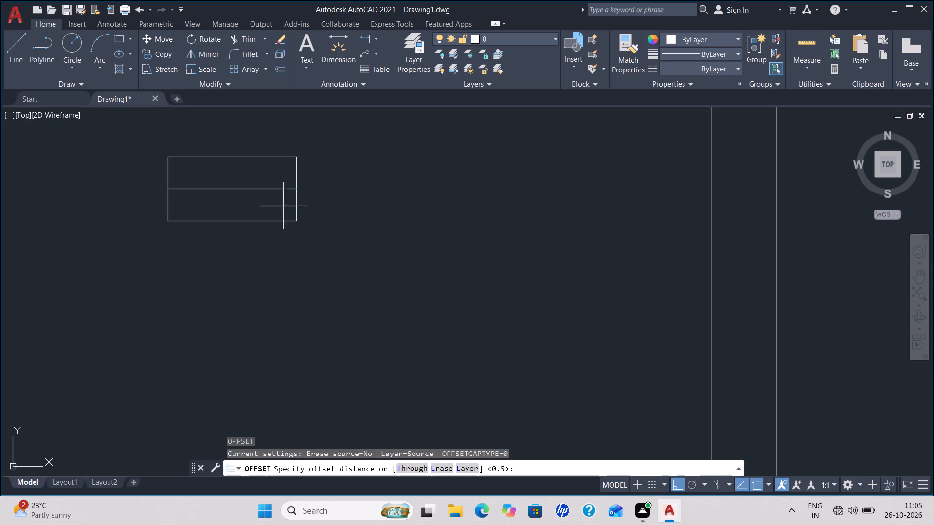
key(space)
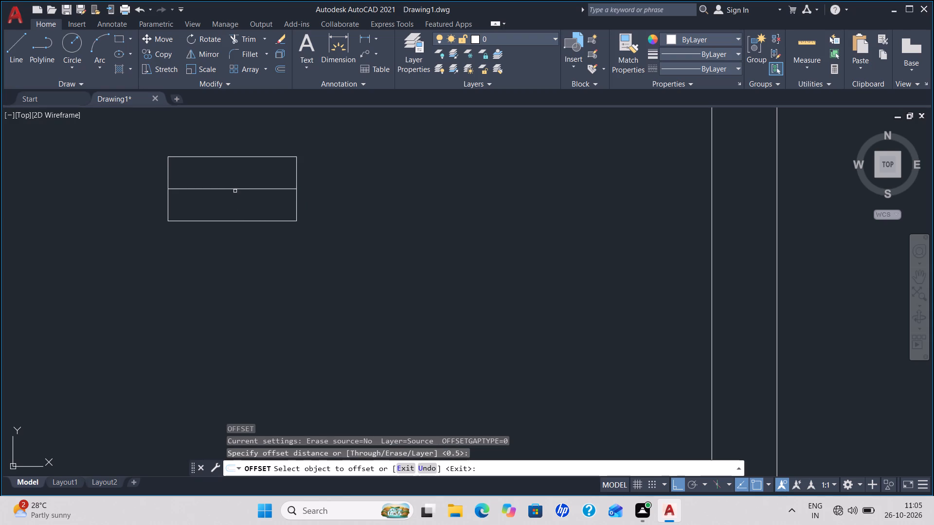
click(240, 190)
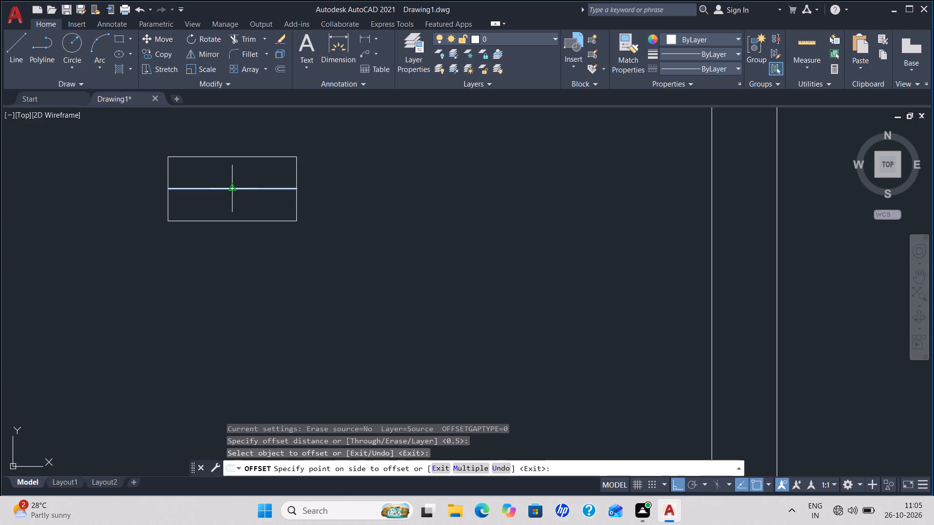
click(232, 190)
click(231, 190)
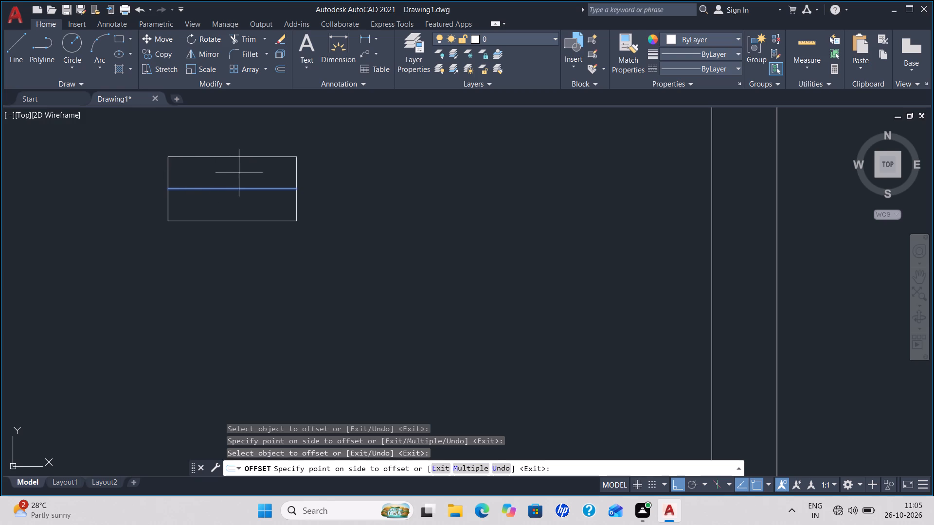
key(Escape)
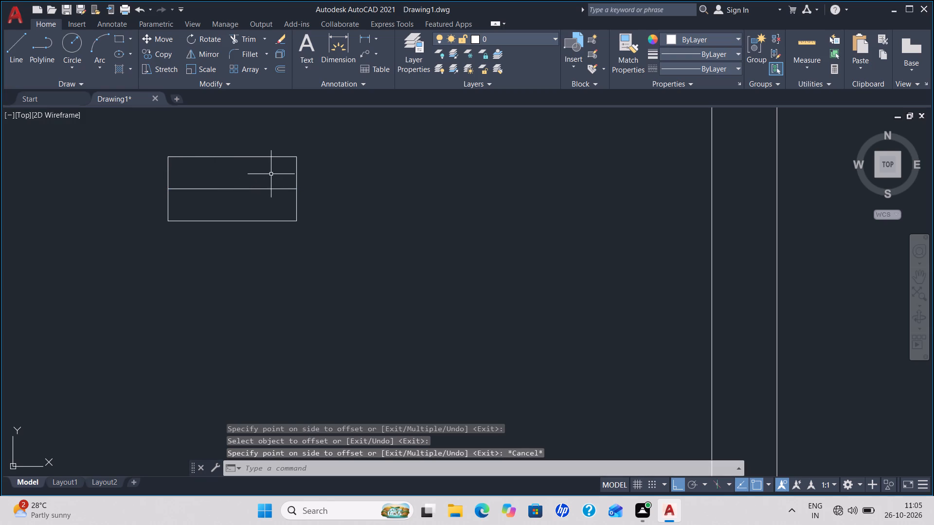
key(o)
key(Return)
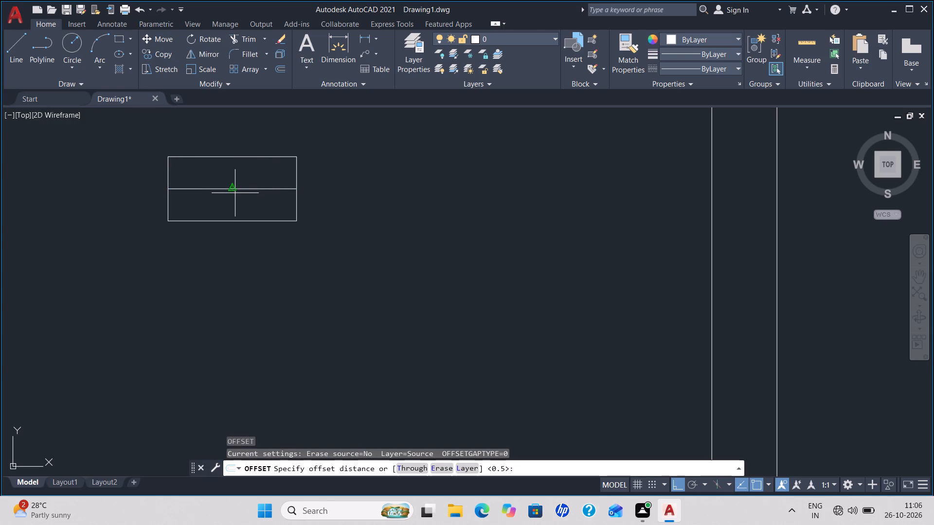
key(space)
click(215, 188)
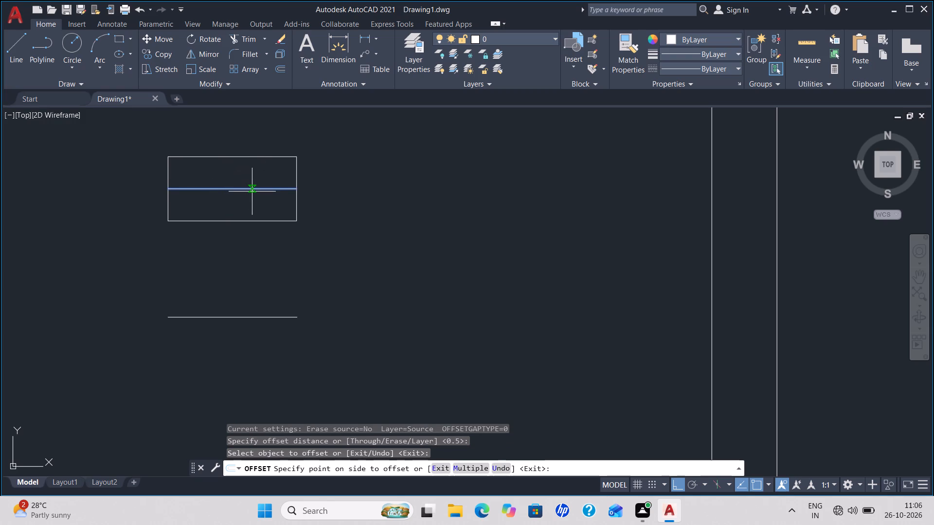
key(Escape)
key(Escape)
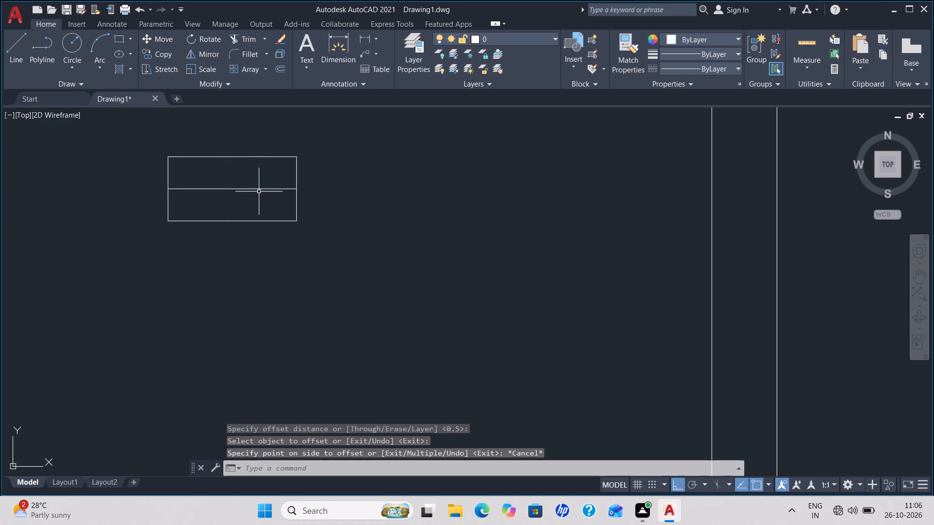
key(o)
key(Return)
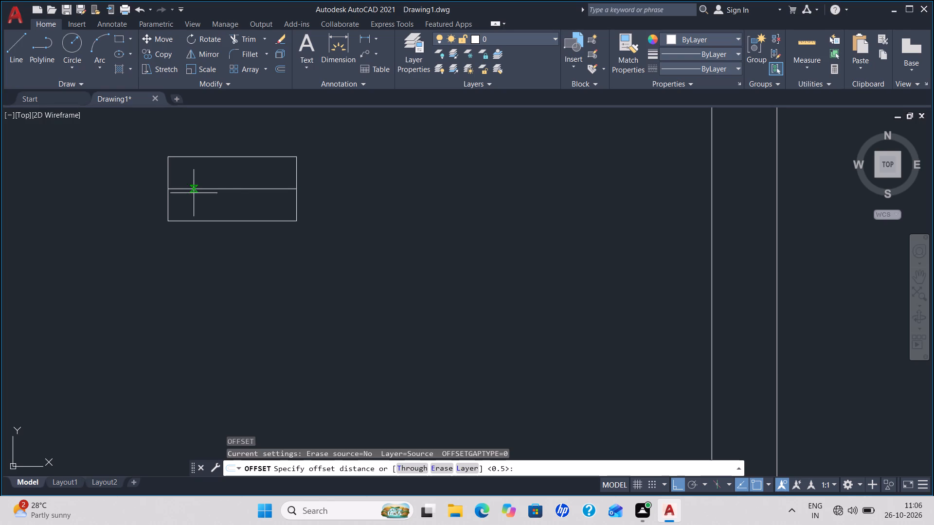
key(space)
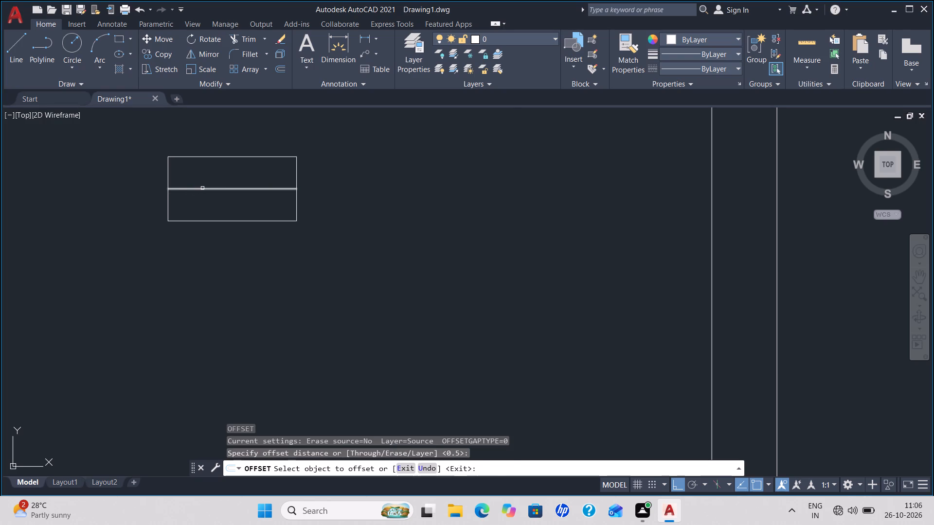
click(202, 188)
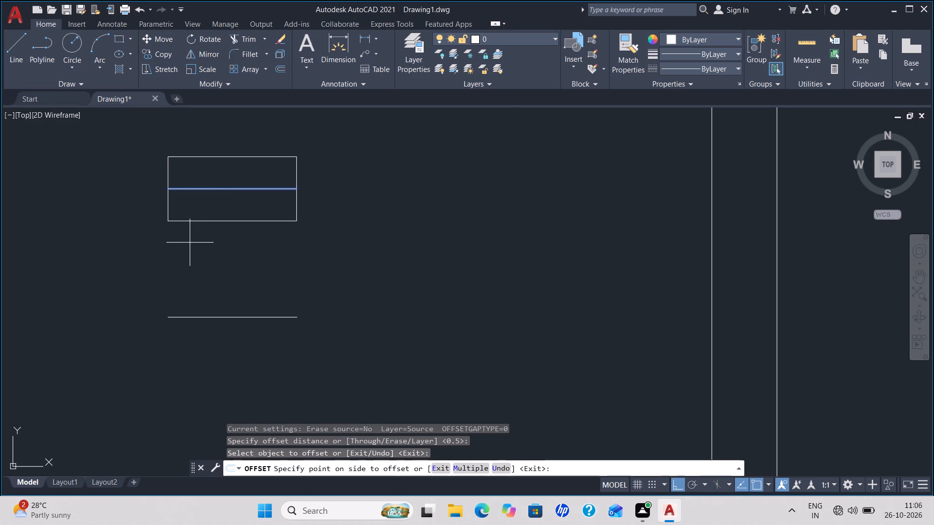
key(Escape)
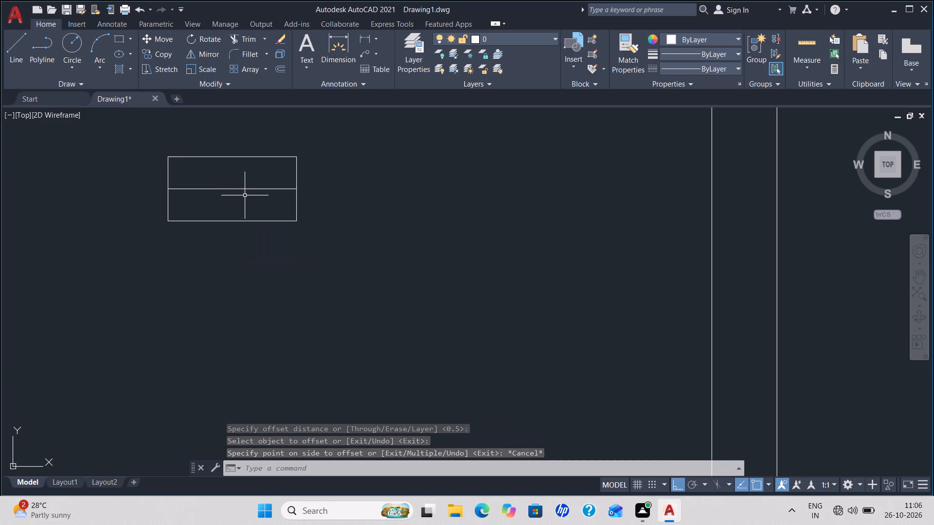
Offset the two long sides of the 0.5 by 0.25 outline inward by 0.1.
key(o)
key(Return)
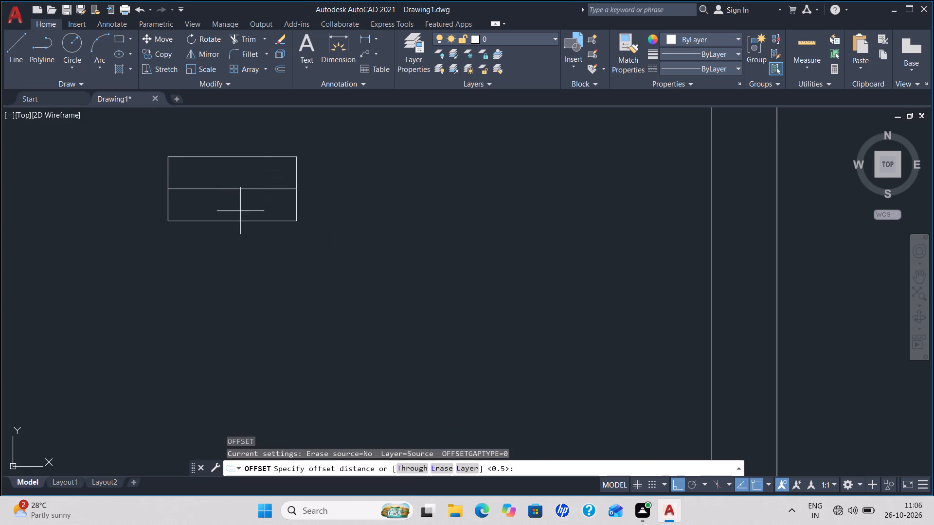
click(524, 470)
text(0.1)
key(Return)
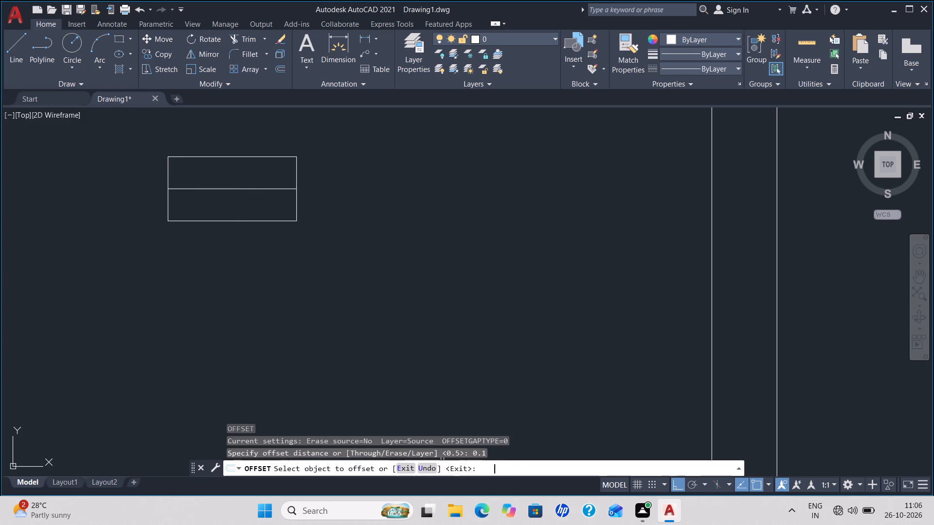
click(239, 190)
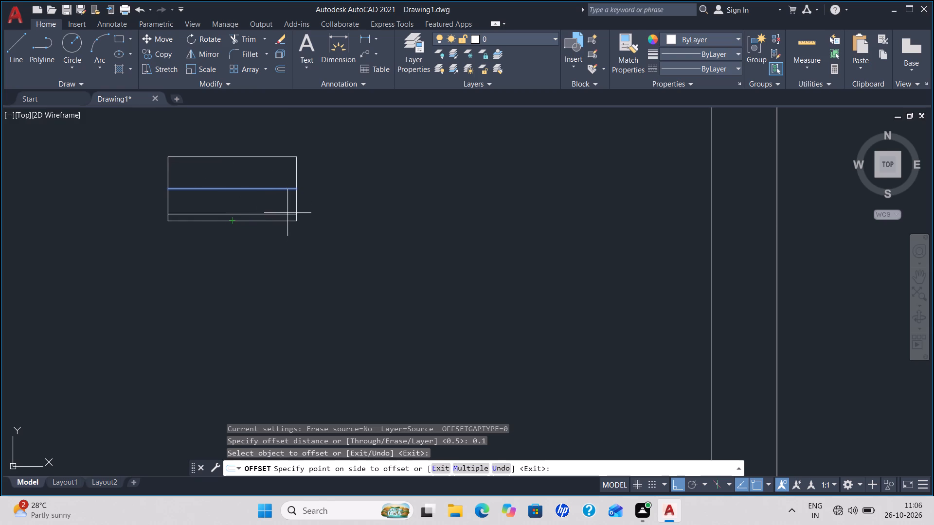
key(Escape)
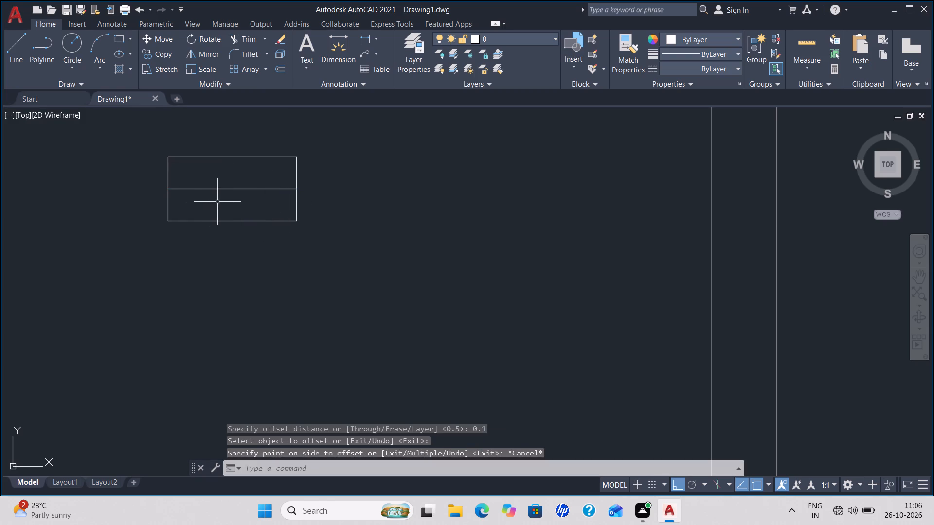
key(o)
key(Return)
key(space)
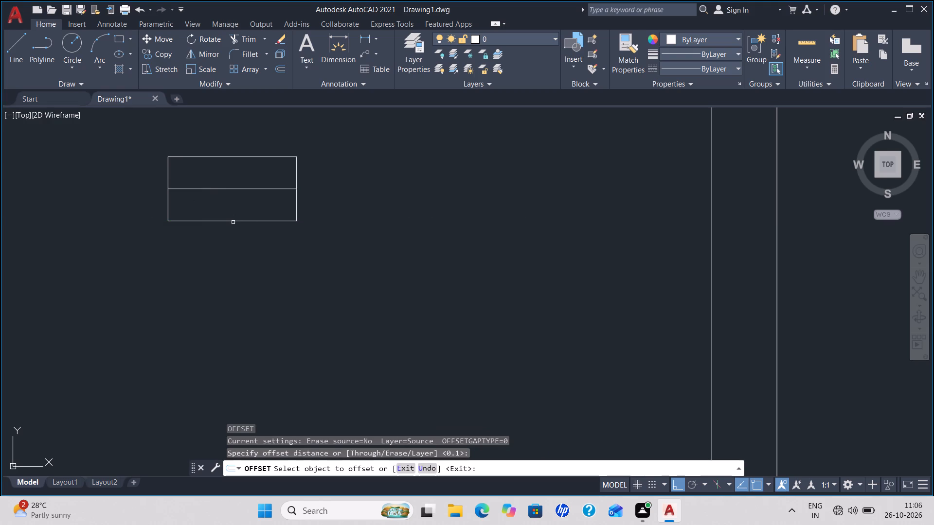
click(235, 219)
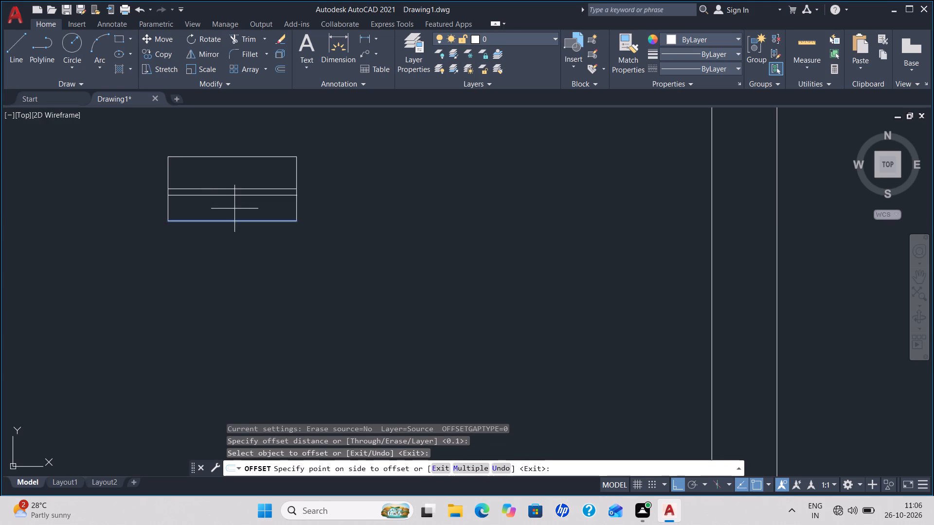
click(234, 209)
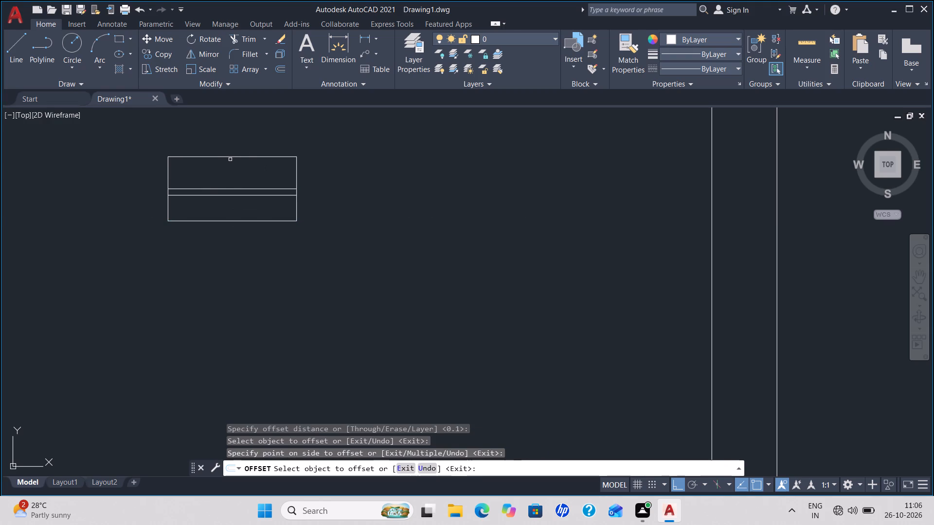
click(234, 157)
click(241, 175)
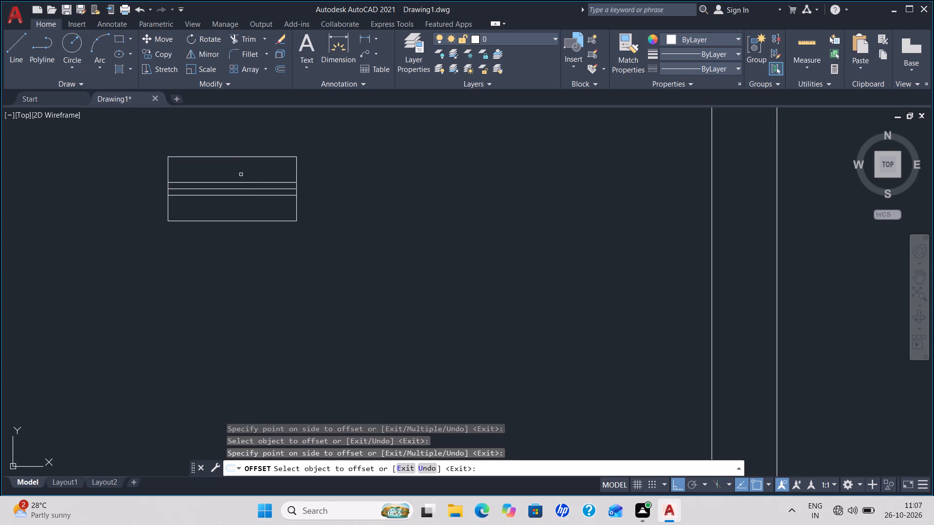
key(Delete)
key(Escape)
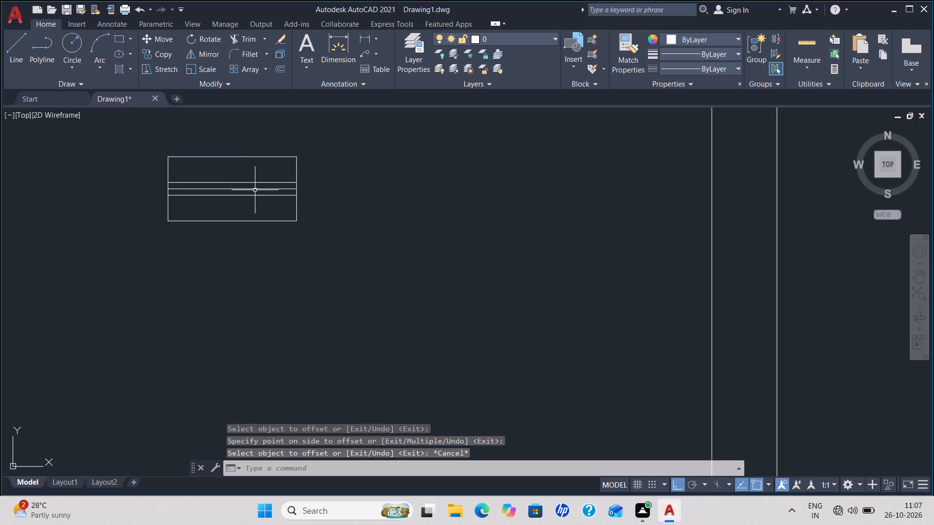
Erase the original centre line between the two offset lines of the small window symbol.
click(255, 189)
key(Delete)
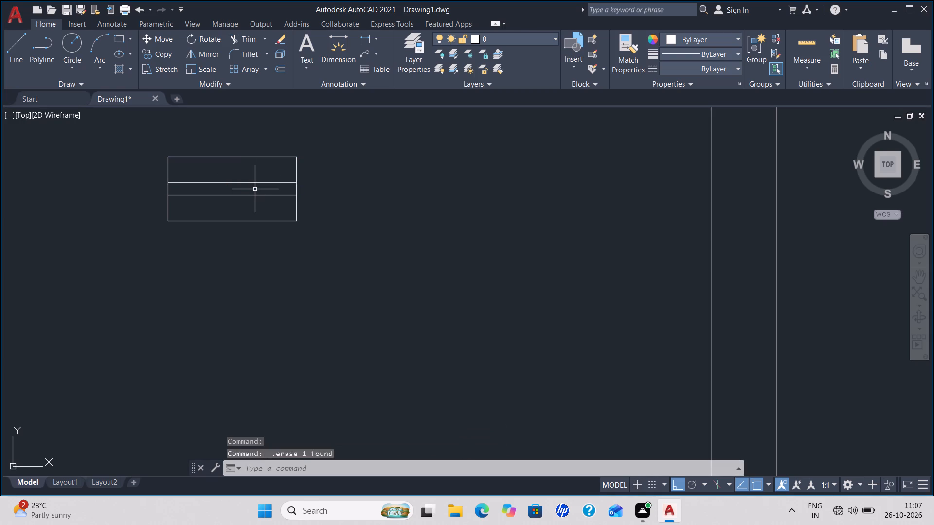
Draw a closed rectangular outline 2.1 long and 0.25 high in the empty space below the small window symbol, outside the outer wall.
scroll(255, 189, down, 1)
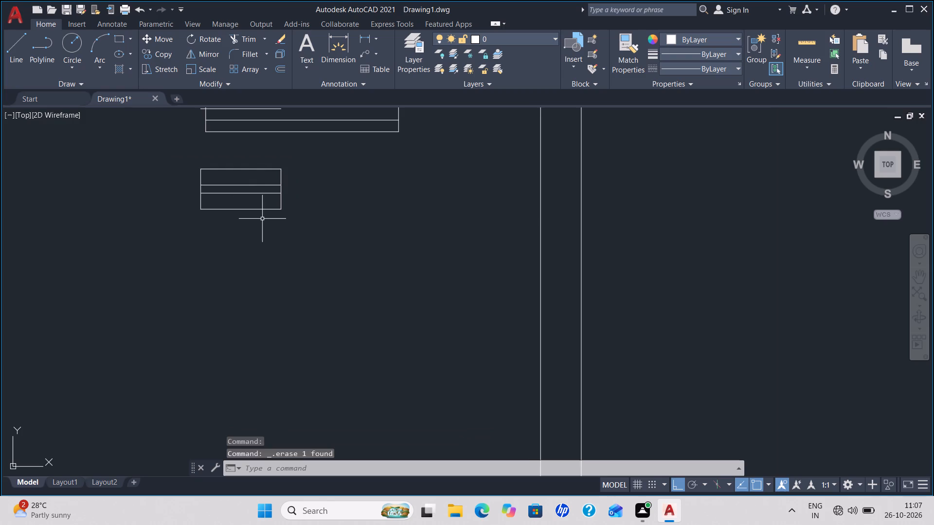
middle_drag(262, 219, 276, 157)
middle_drag(277, 207, 279, 169)
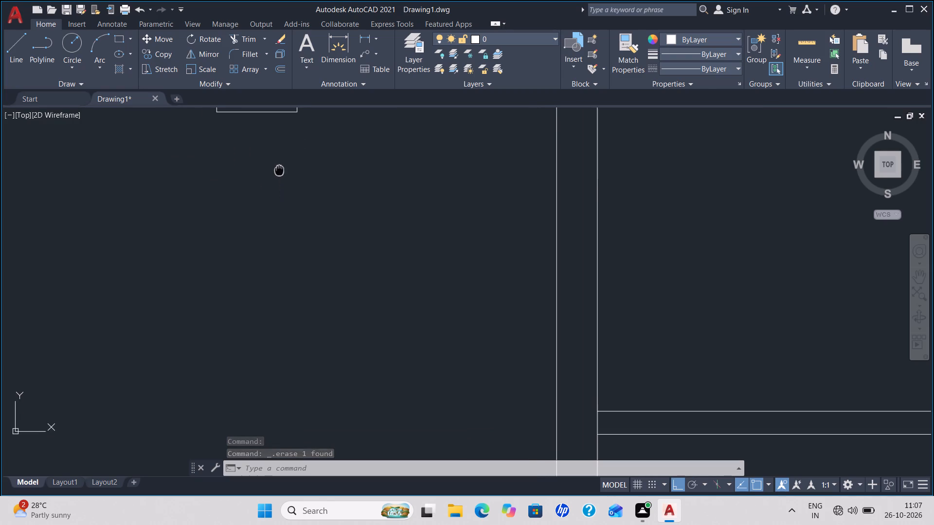
middle_drag(279, 169, 279, 159)
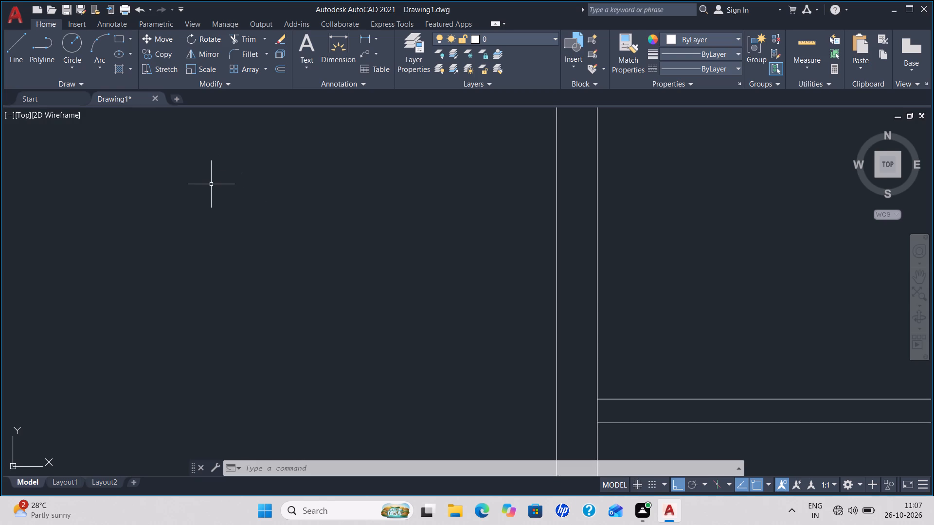
key(l)
key(Return)
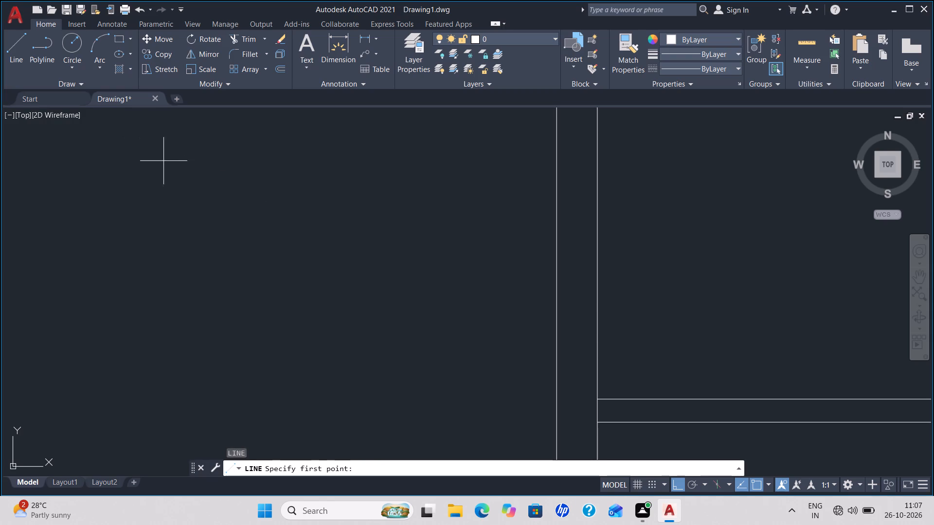
click(193, 158)
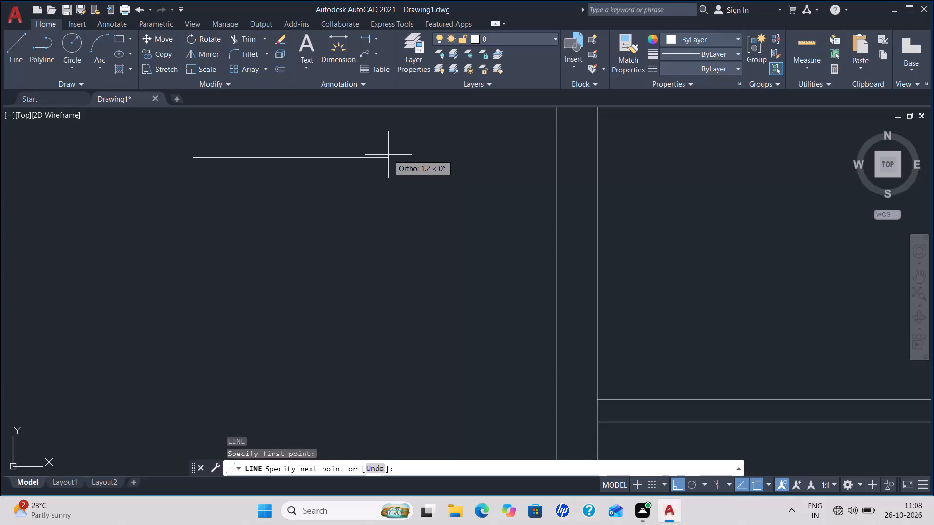
key(2)
text(.1)
key(Return)
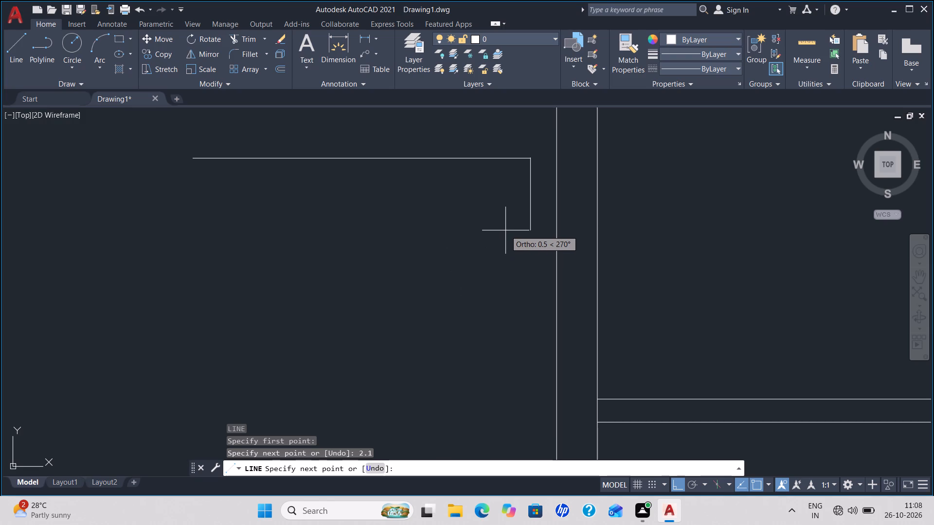
text(0.25)
key(Return)
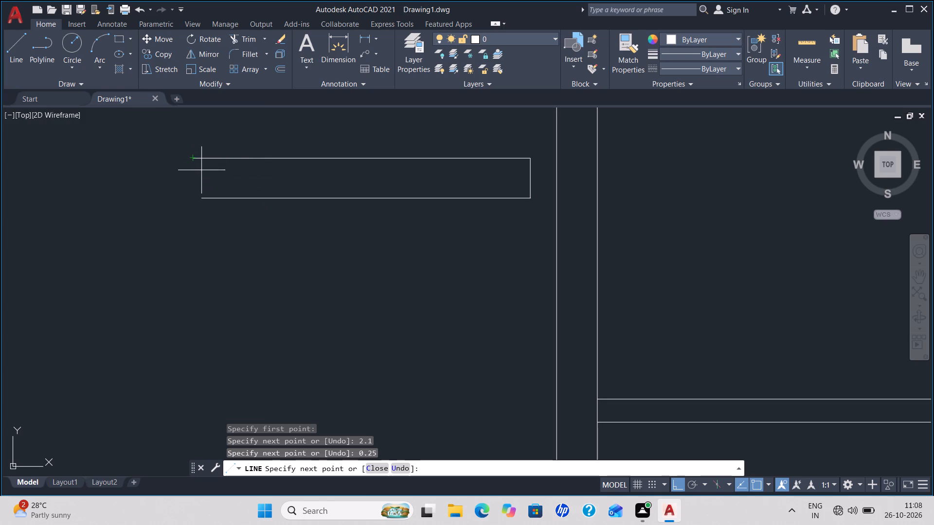
click(193, 198)
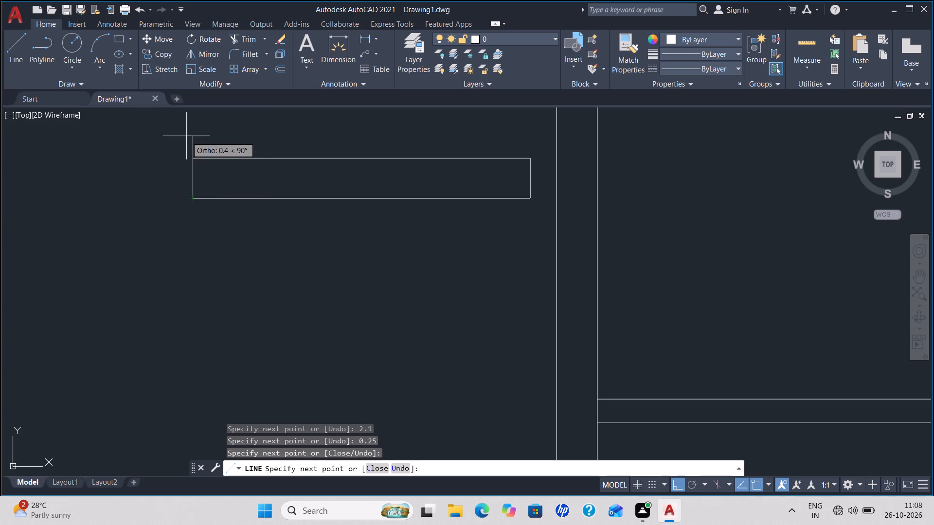
click(194, 161)
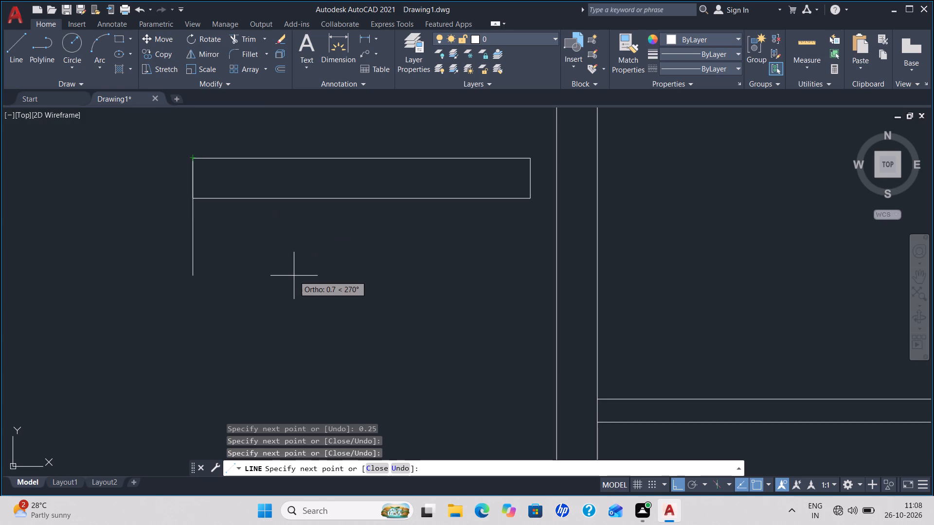
key(Escape)
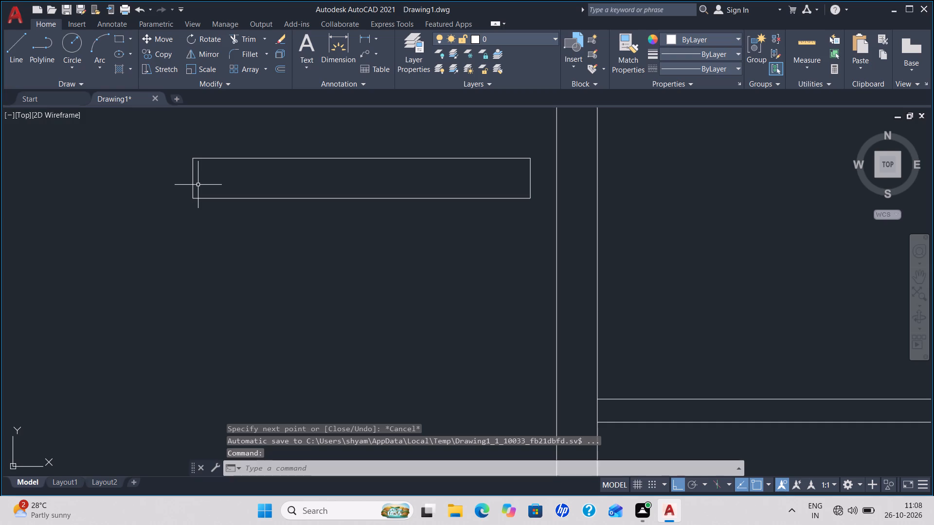
Draw a horizontal centre line inside the 2.1 by 0.25 outline, joining the midpoints of its short sides.
key(l)
key(Return)
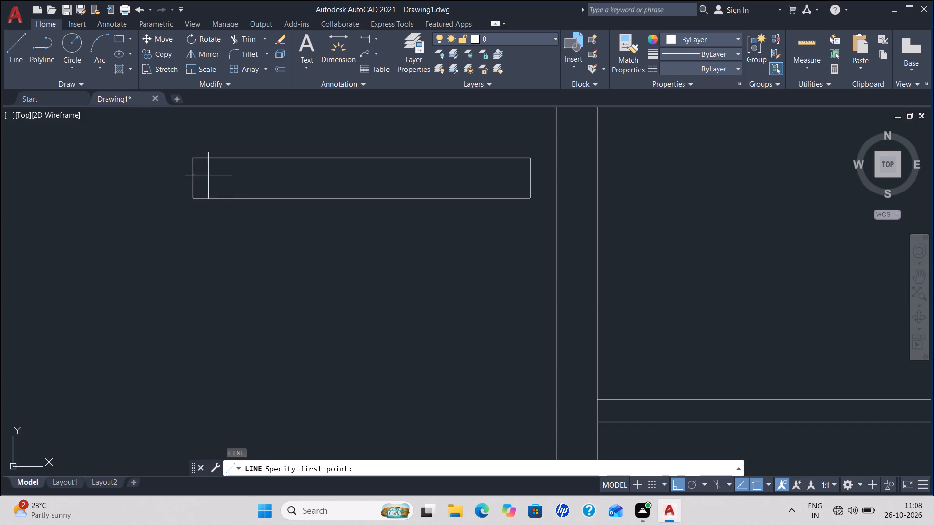
key(space)
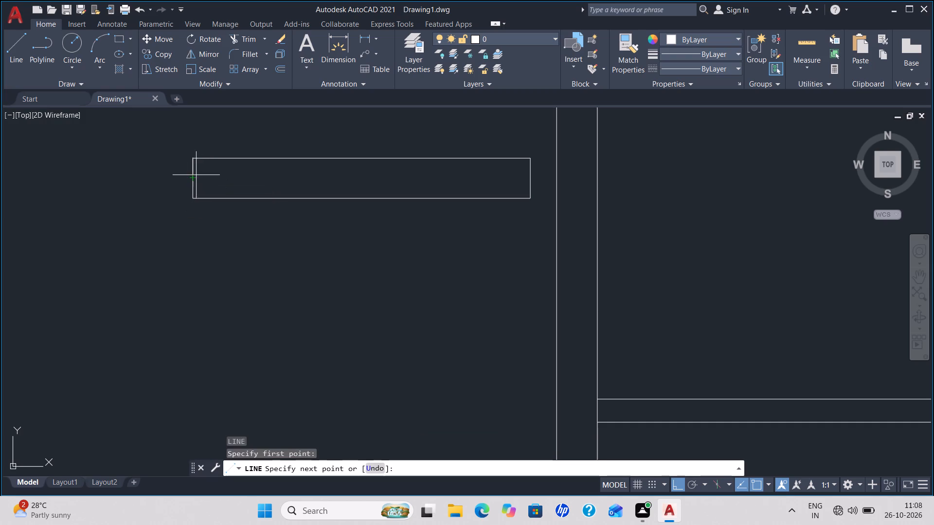
click(197, 175)
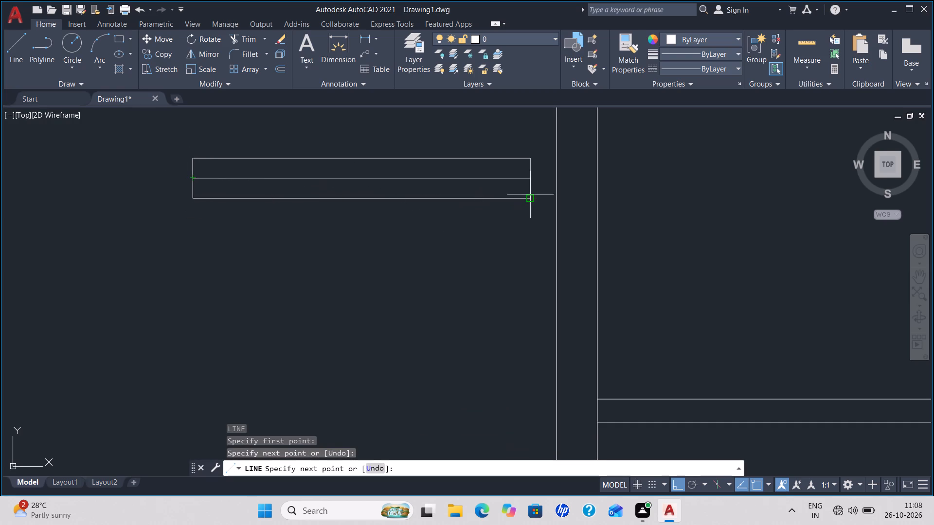
click(531, 183)
key(Escape)
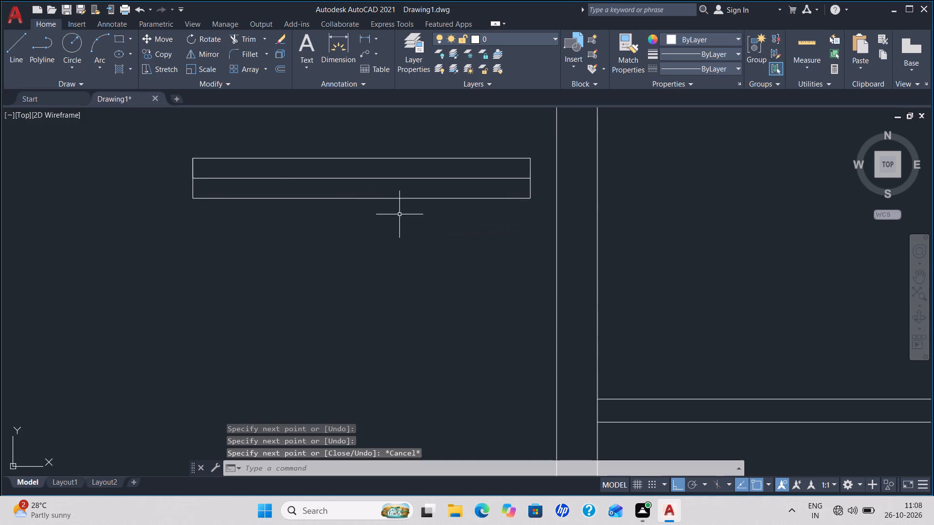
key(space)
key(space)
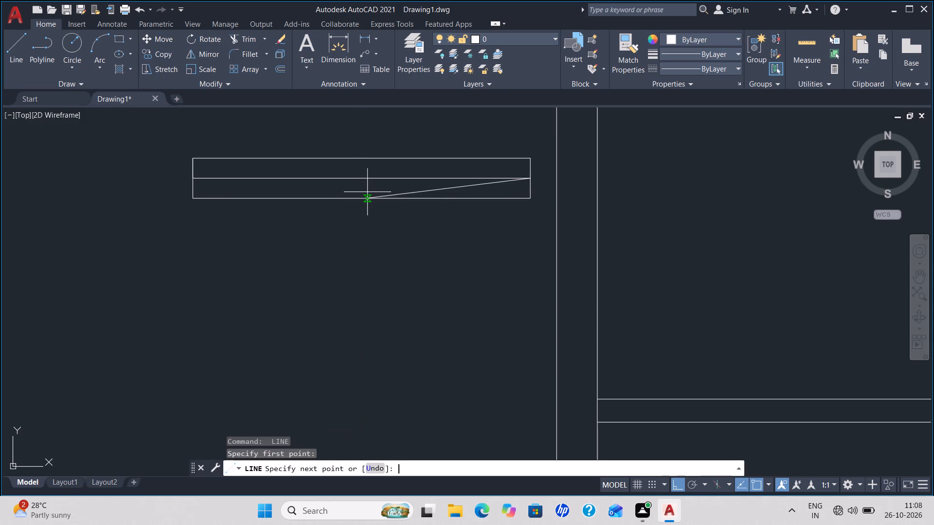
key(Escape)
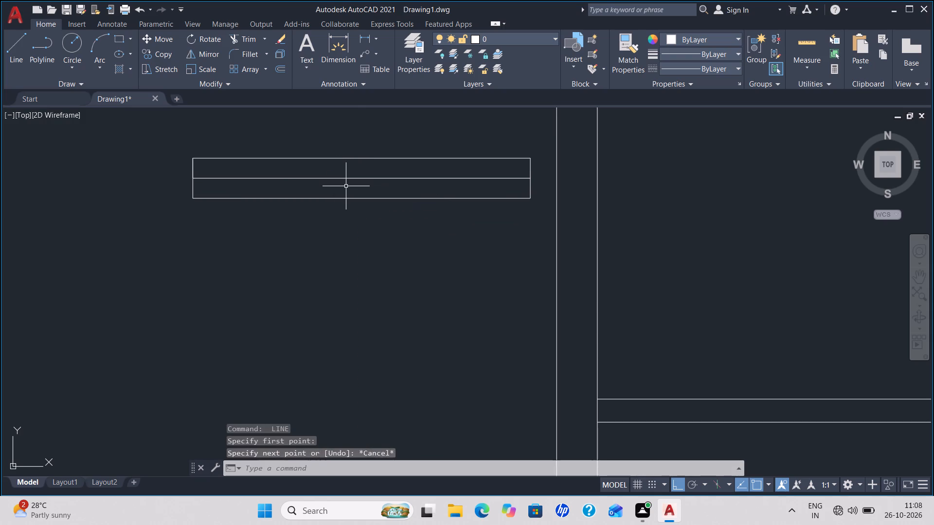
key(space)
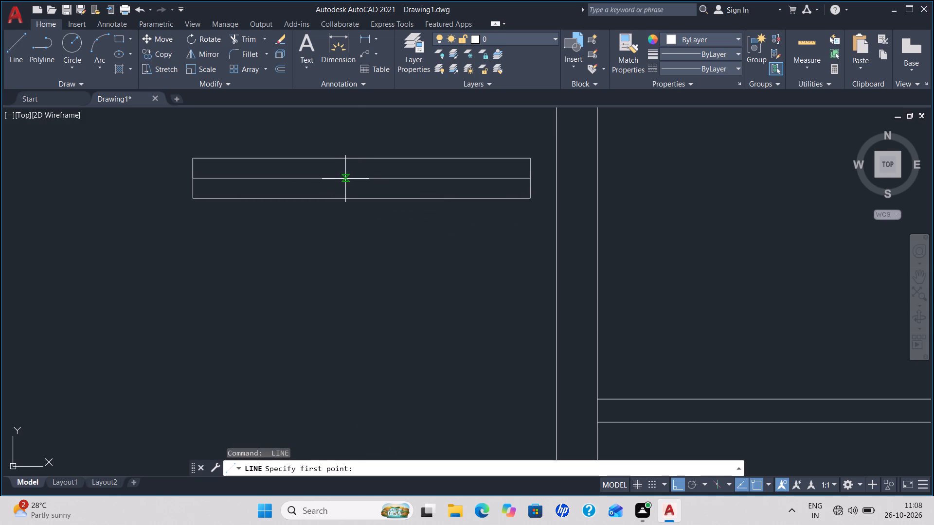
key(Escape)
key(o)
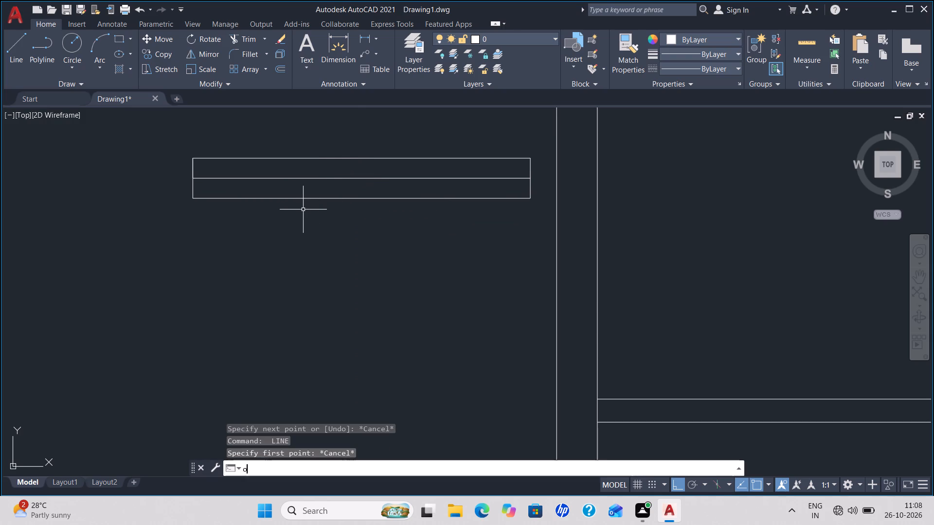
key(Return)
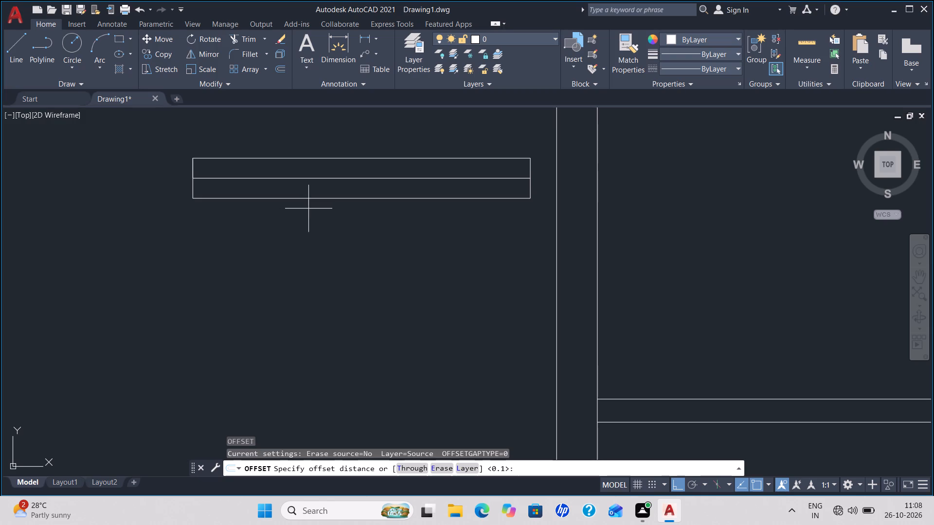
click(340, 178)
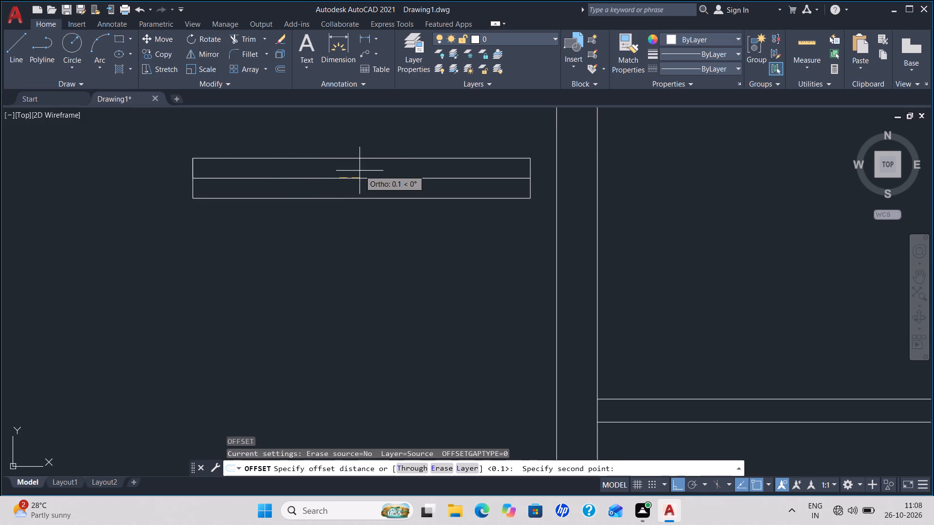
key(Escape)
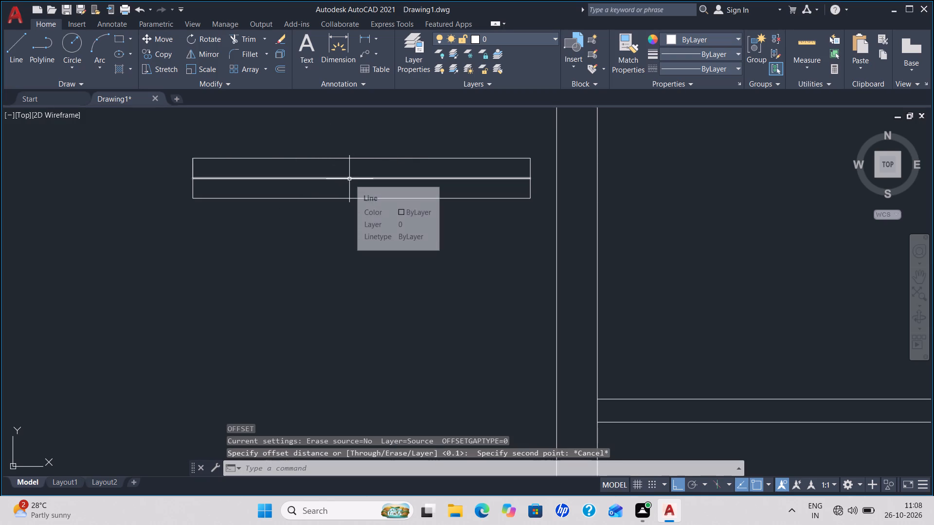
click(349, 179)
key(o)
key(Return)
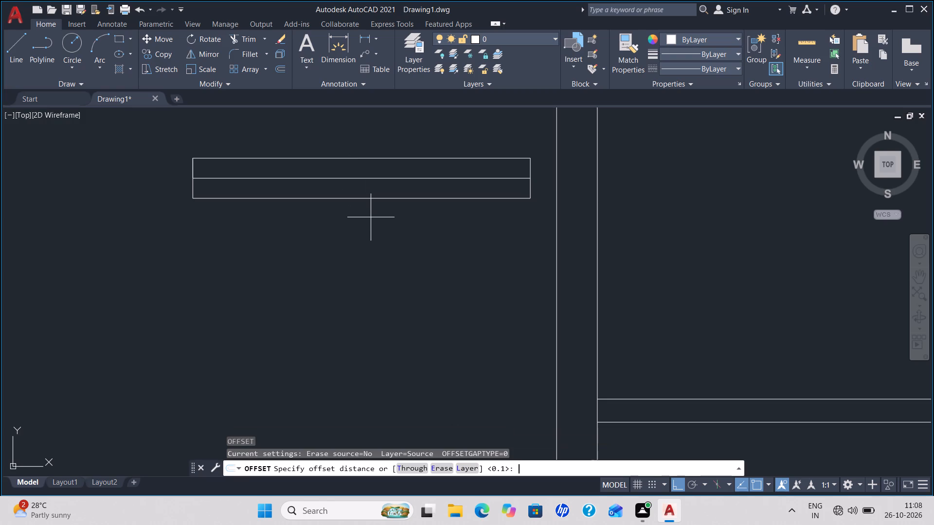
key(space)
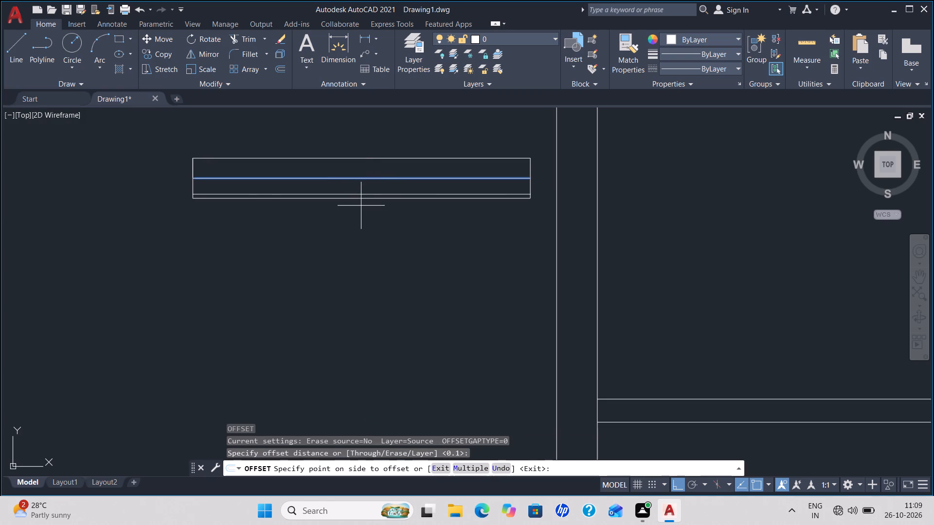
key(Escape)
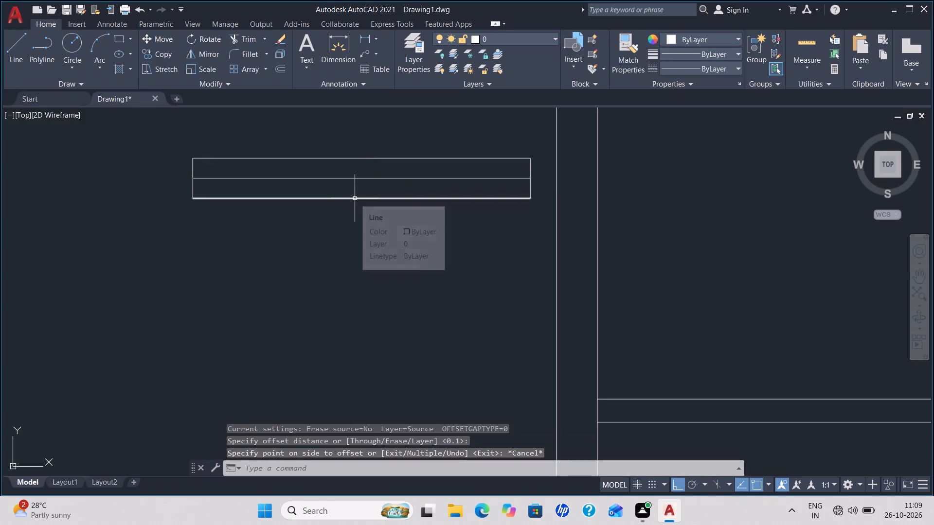
Offset the two long sides of the 2.1 by 0.25 outline inward by 0.1.
click(355, 198)
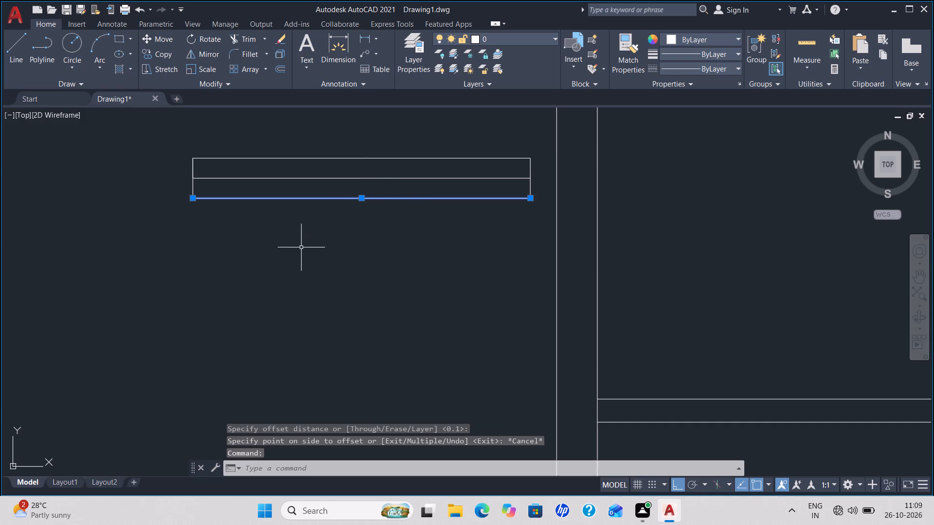
key(o)
key(Return)
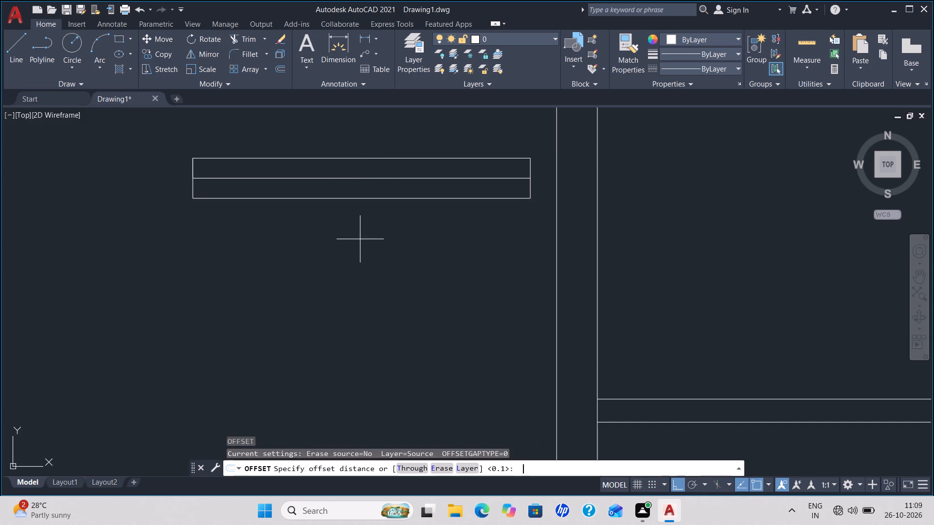
key(space)
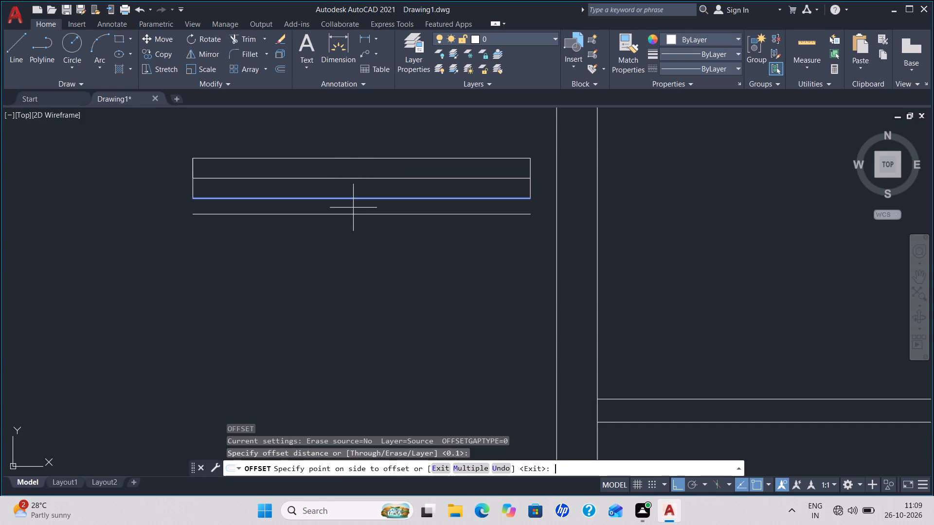
click(346, 180)
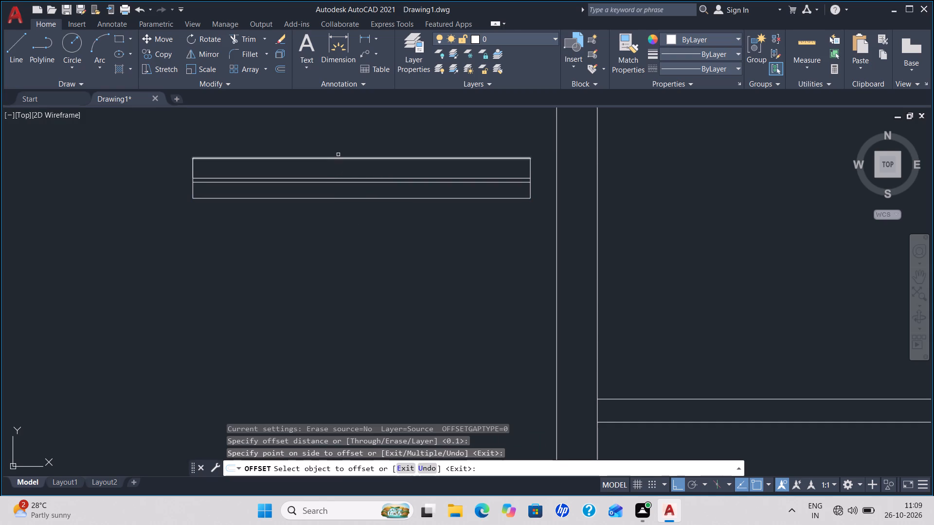
click(340, 157)
click(342, 182)
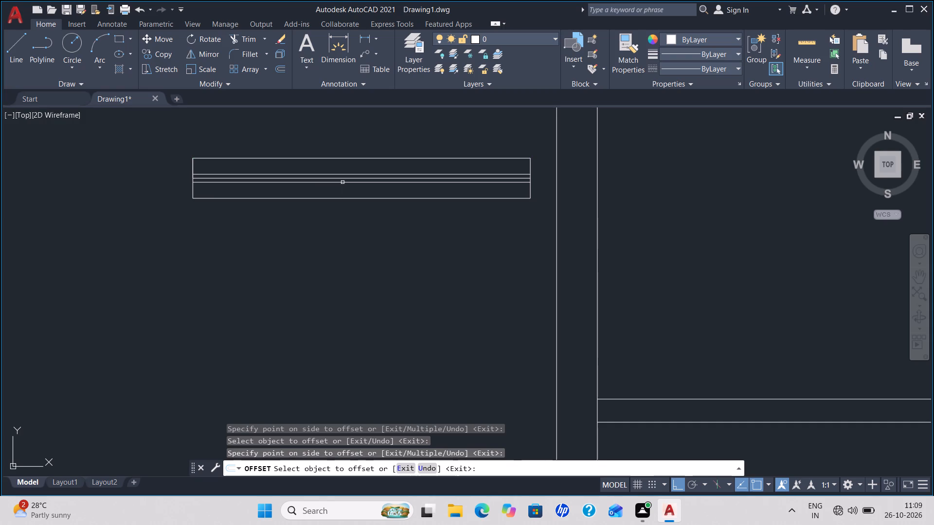
key(Escape)
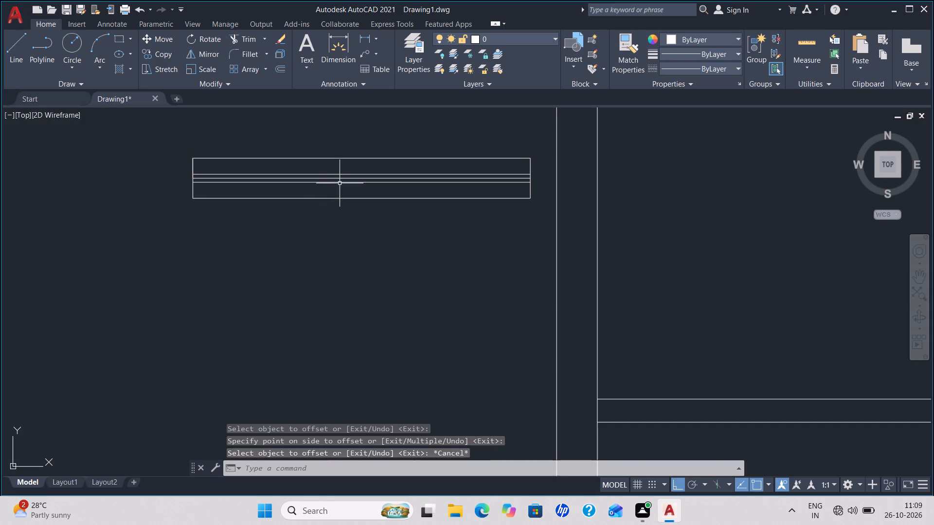
Erase the original centre line between the two offset lines of the 2.1 long window symbol.
click(339, 178)
key(Delete)
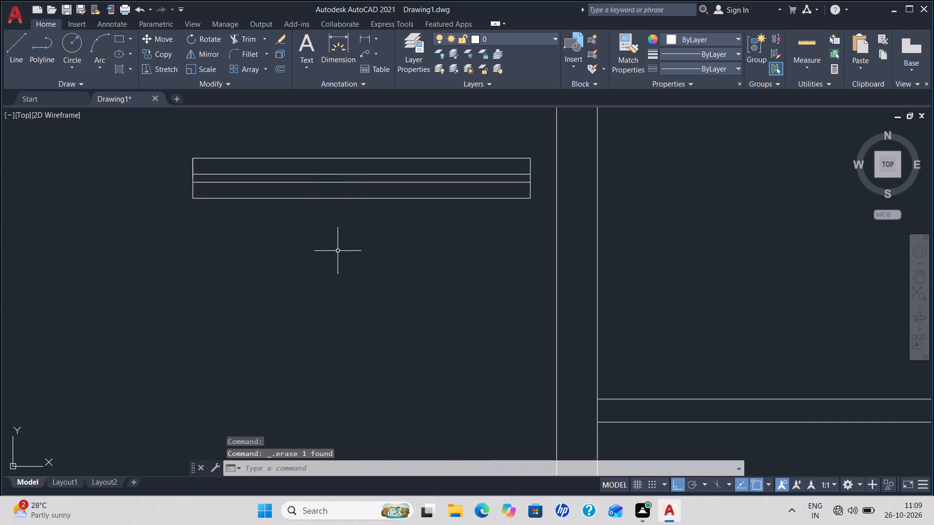
Group the four horizontal lines of the 2.1 long window symbol.
middle_drag(338, 251, 272, 102)
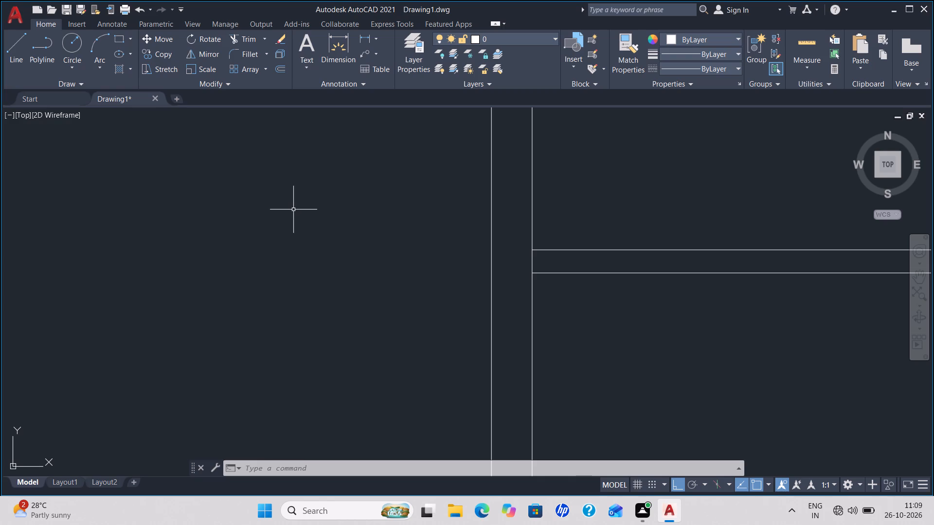
middle_drag(293, 209, 337, 377)
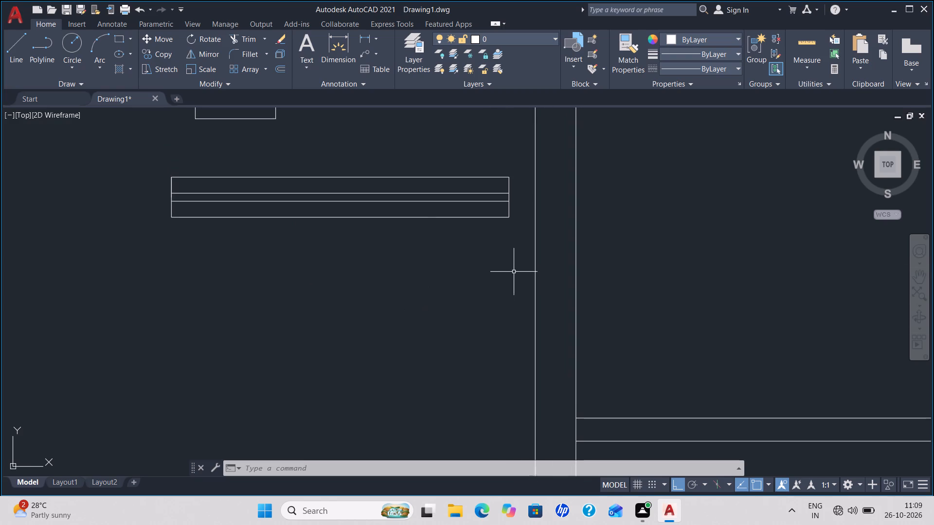
click(503, 259)
click(196, 146)
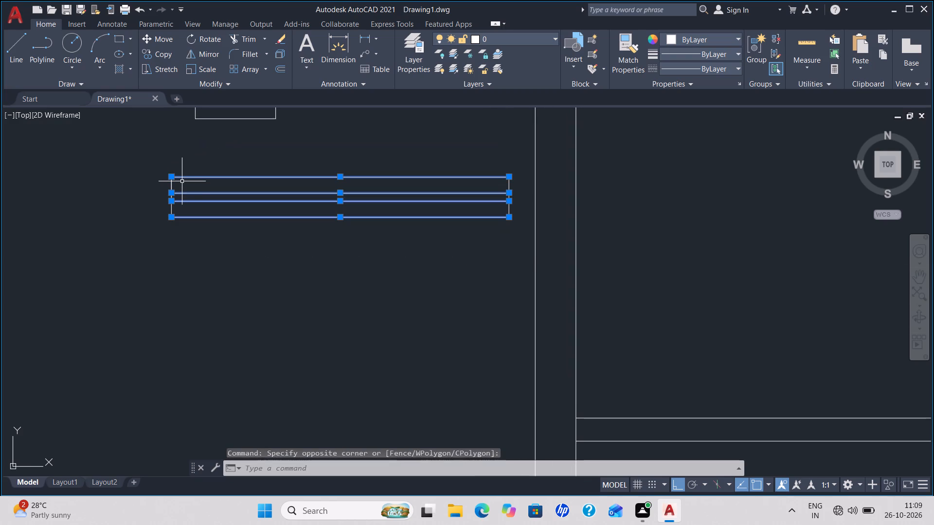
key(g)
key(Return)
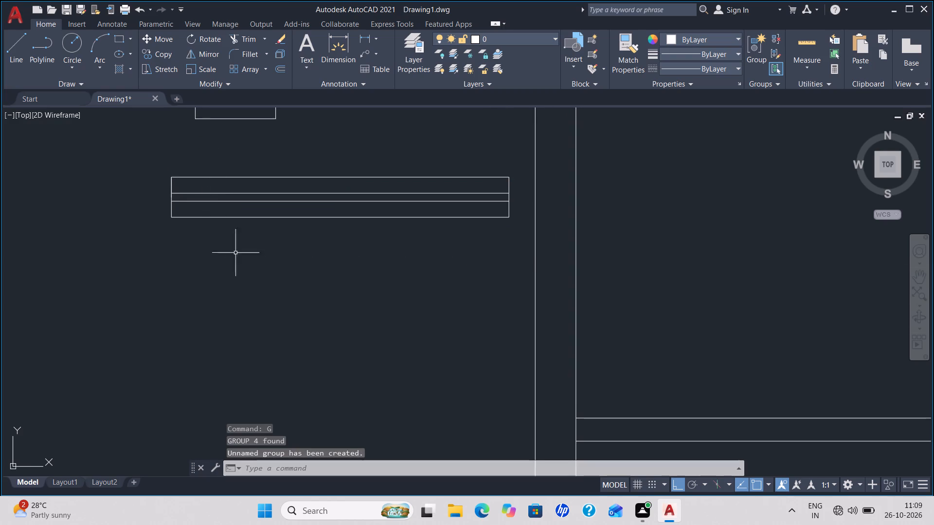
Draw a closed narrow rectangle about 2.0 long and 0.1 high inside the upper-left room, between the outer wall and the first partition.
middle_drag(263, 295, 199, 188)
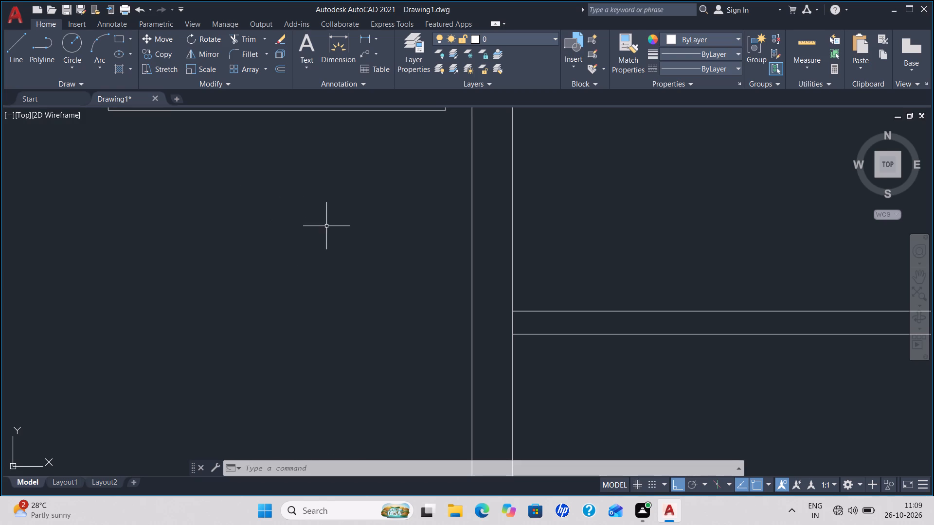
middle_drag(332, 227, 0, 481)
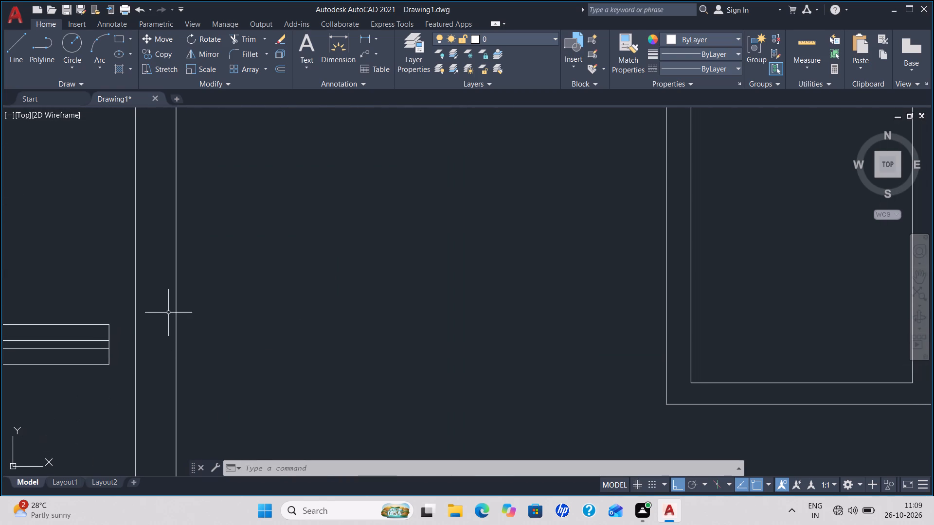
middle_drag(253, 271, 198, 309)
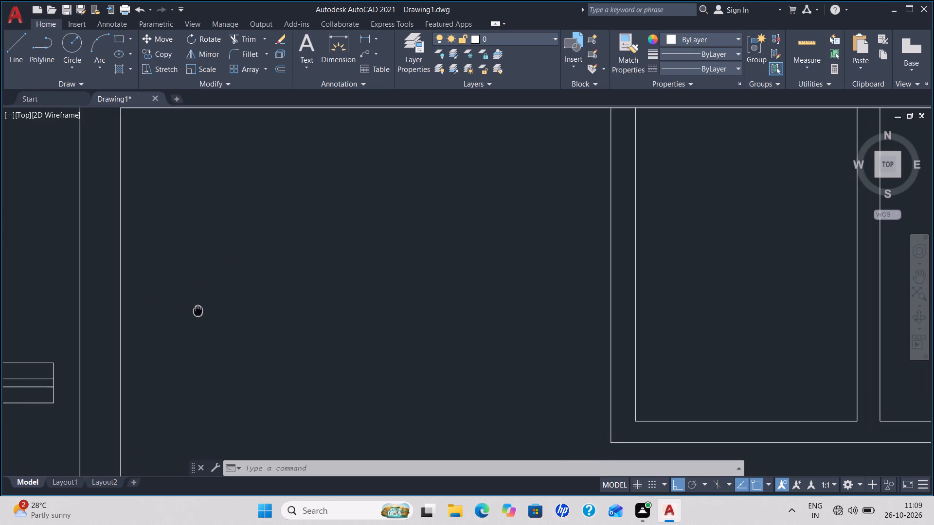
middle_drag(198, 309, 199, 297)
scroll(199, 297, down, 1)
middle_drag(199, 297, 177, 195)
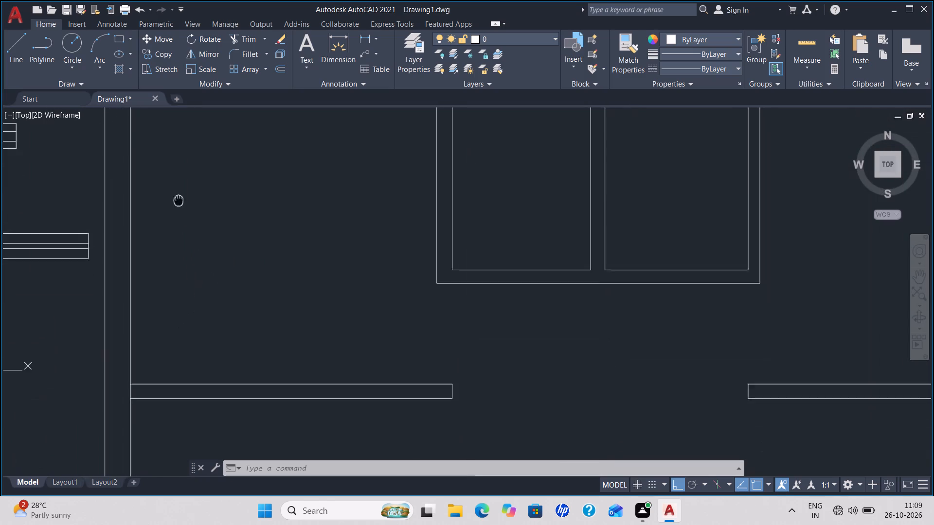
middle_drag(177, 195, 174, 183)
middle_drag(200, 237, 223, 320)
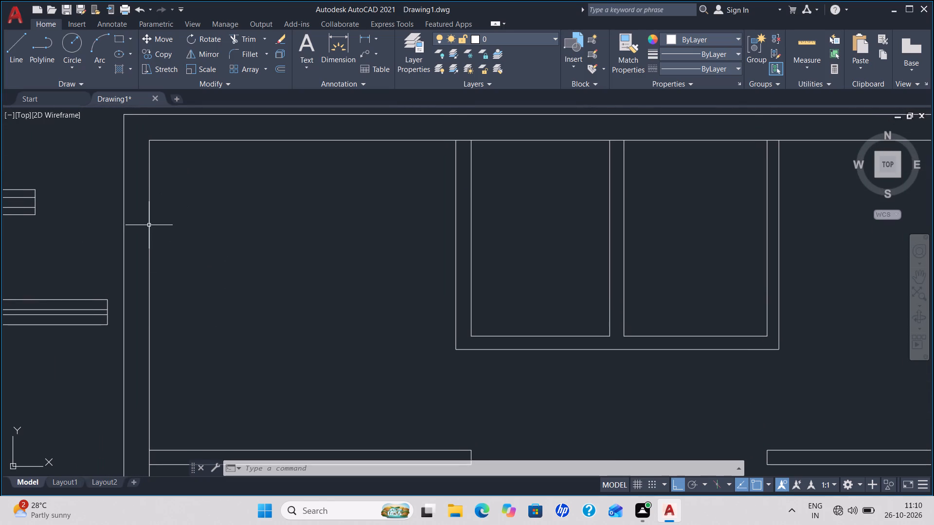
key(l)
key(Return)
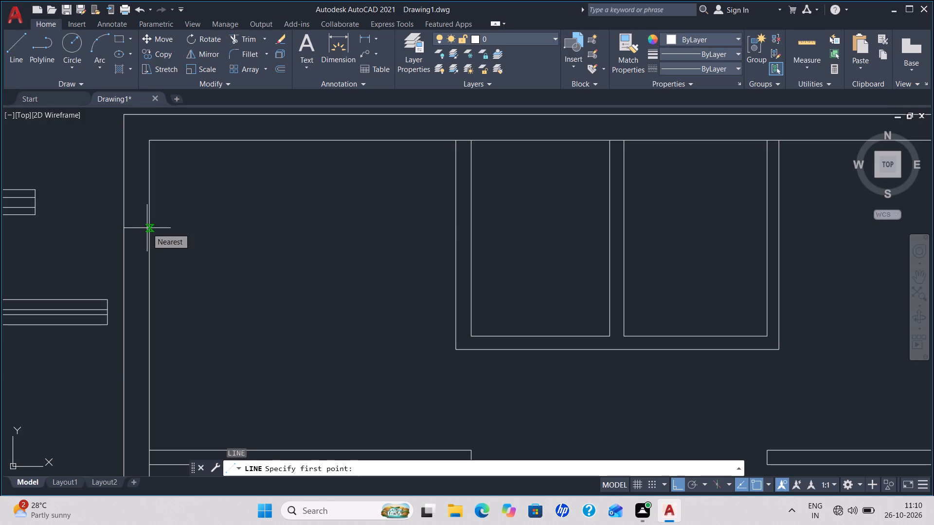
scroll(147, 228, up, 3)
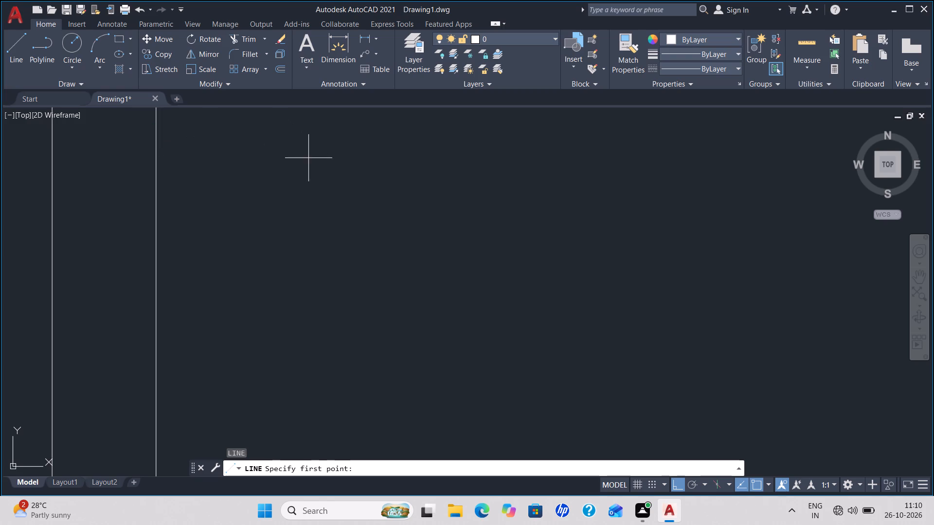
middle_drag(308, 158, 106, 210)
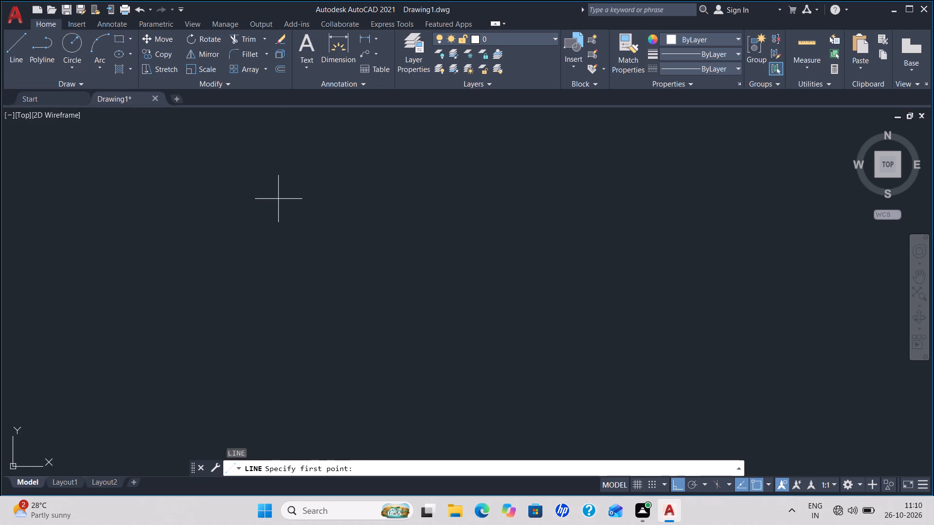
scroll(287, 197, down, 1)
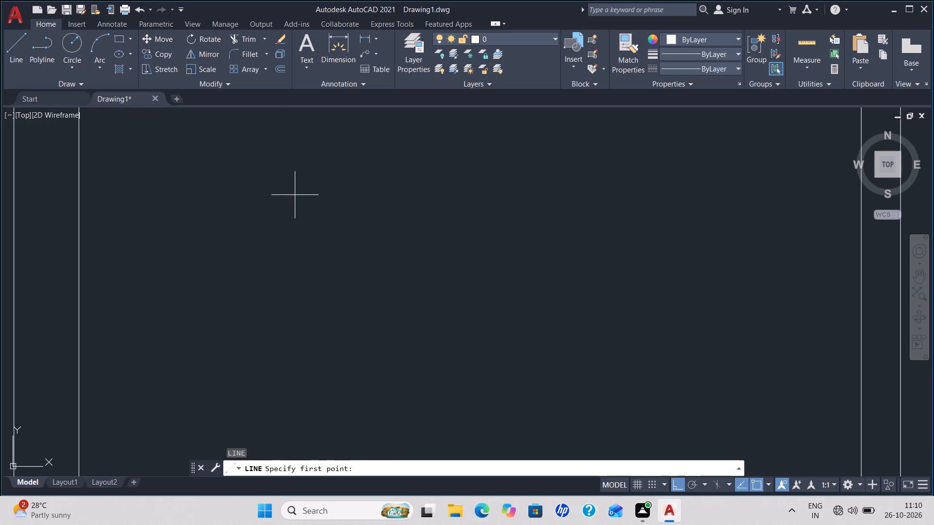
click(228, 141)
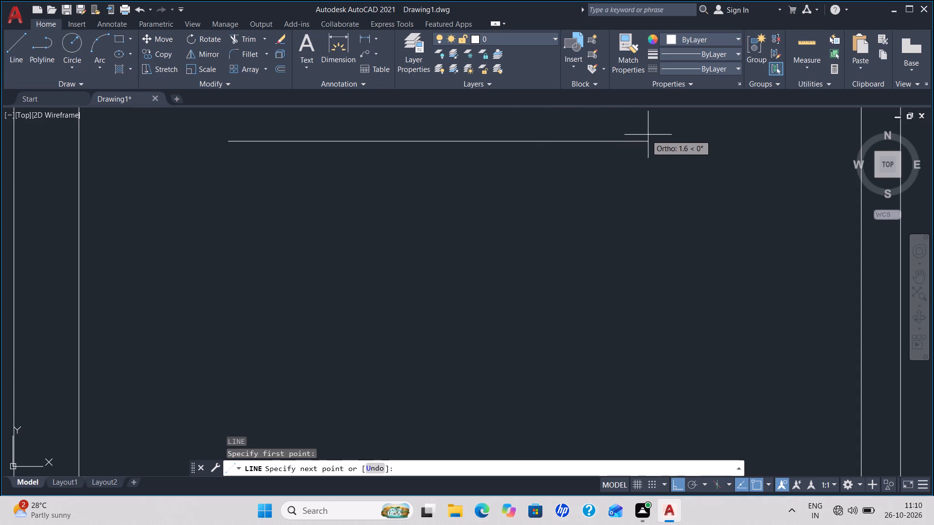
click(730, 133)
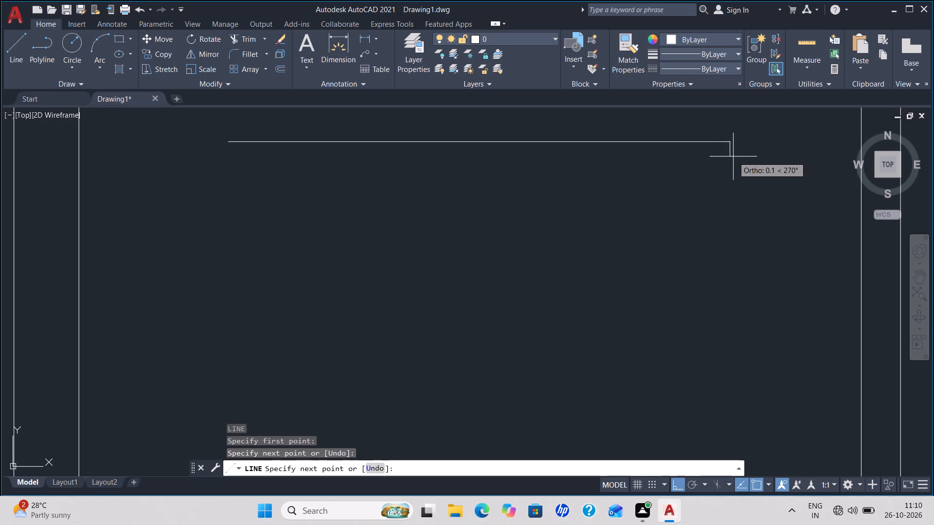
click(735, 157)
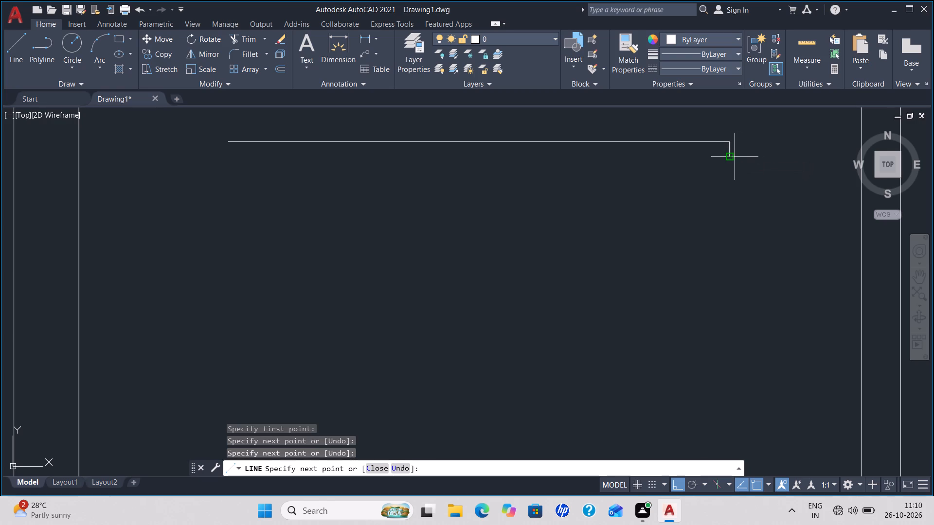
click(229, 156)
click(232, 141)
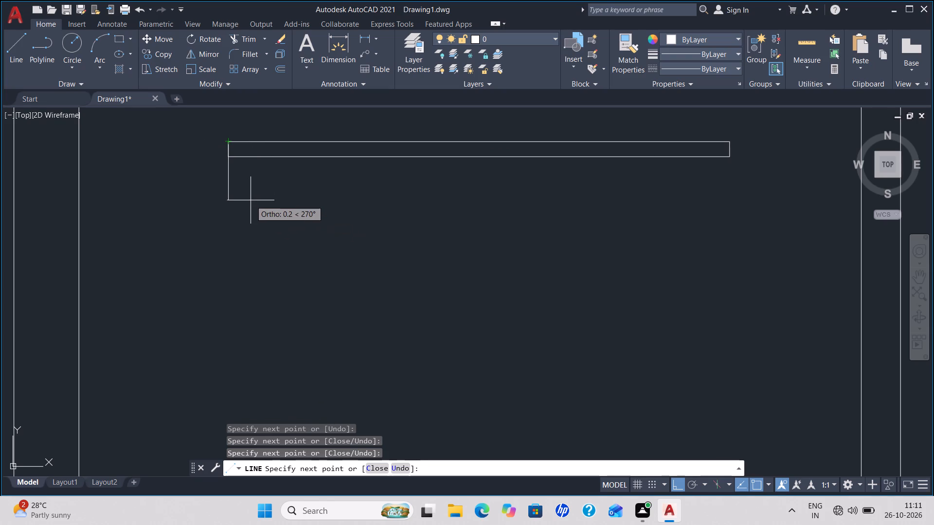
key(Escape)
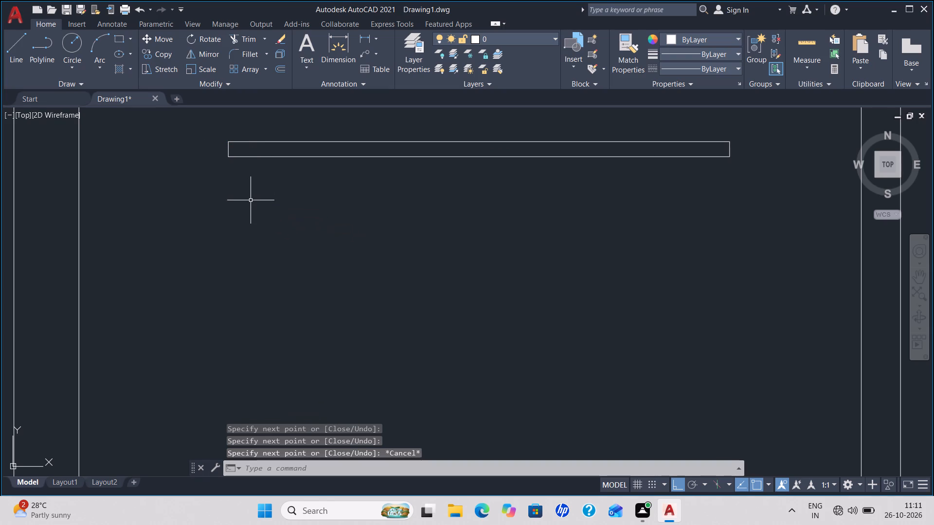
Draw three lines forming a strip about 2.0 long and 0.2 high directly below the narrow rectangle.
key(l)
key(Return)
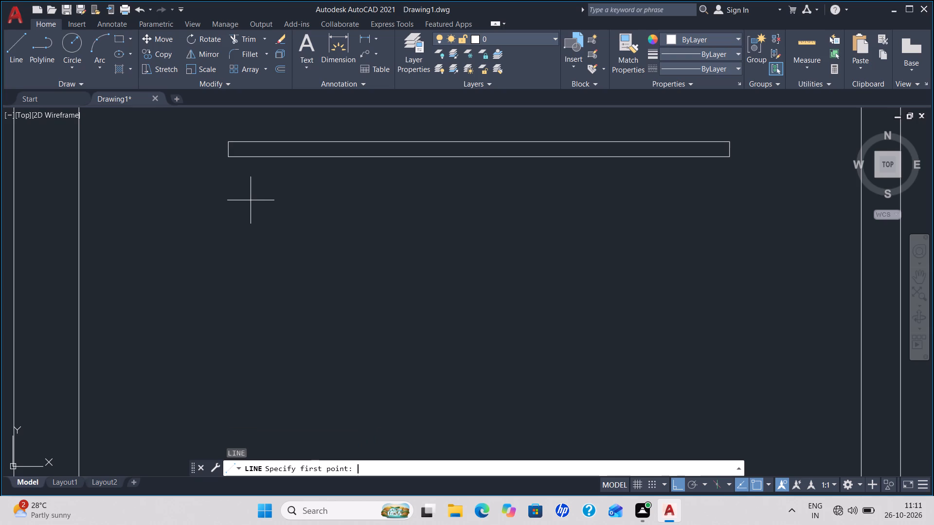
click(230, 157)
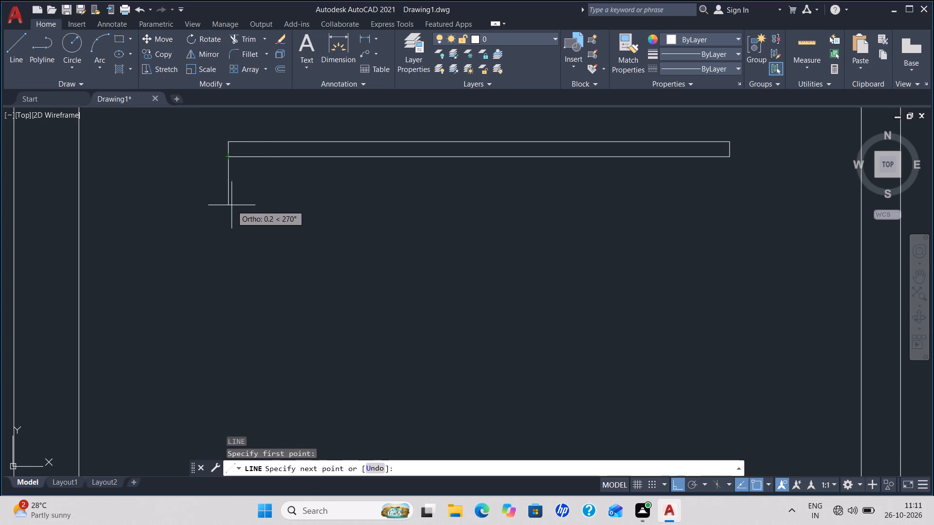
click(232, 205)
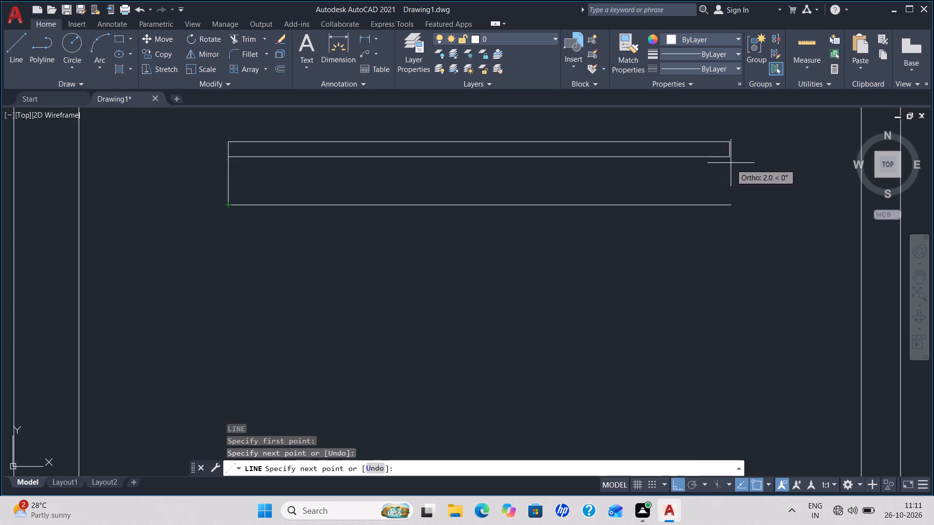
click(731, 205)
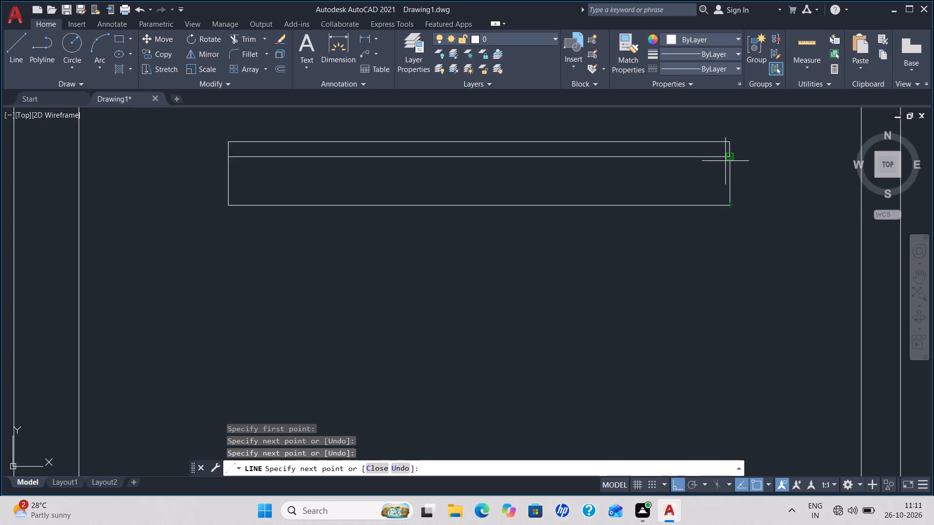
click(726, 159)
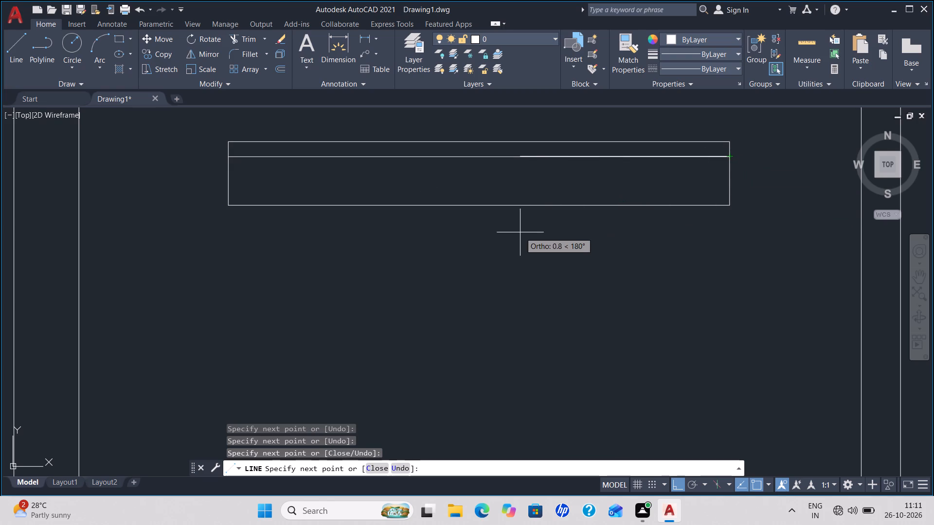
key(Escape)
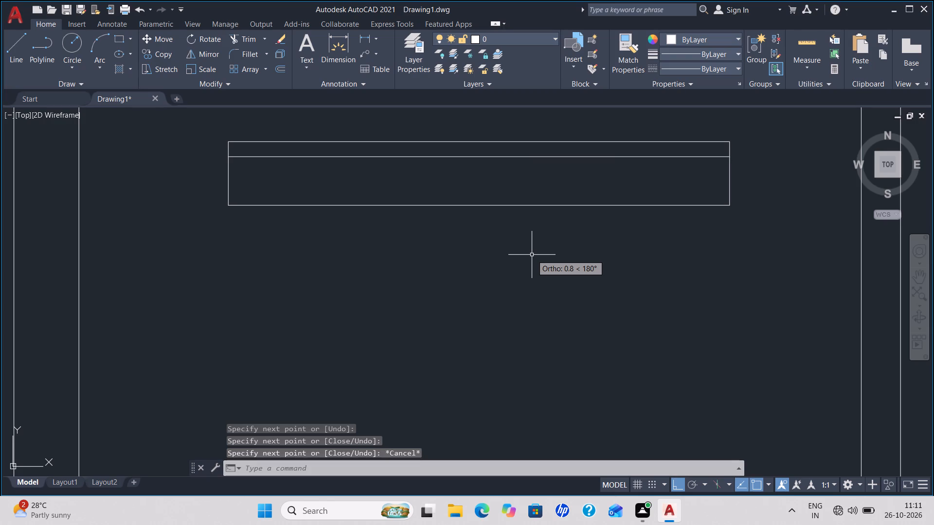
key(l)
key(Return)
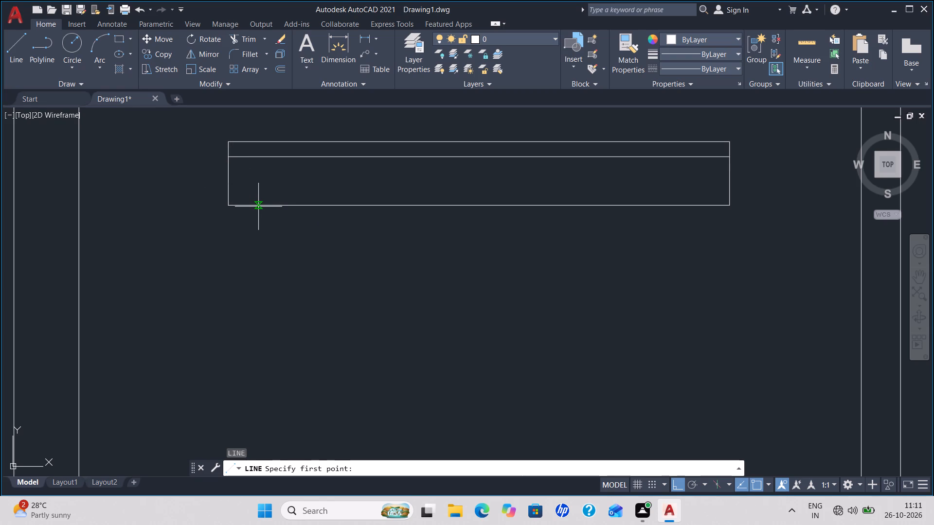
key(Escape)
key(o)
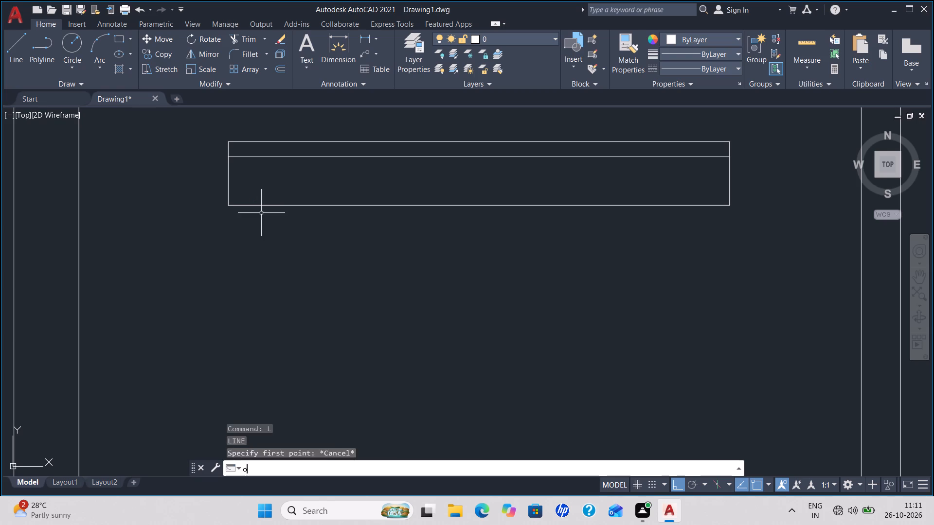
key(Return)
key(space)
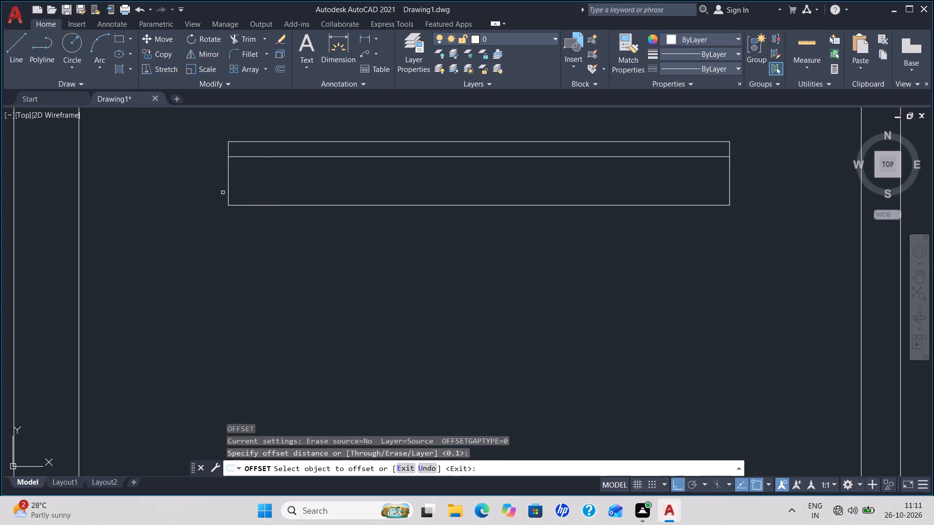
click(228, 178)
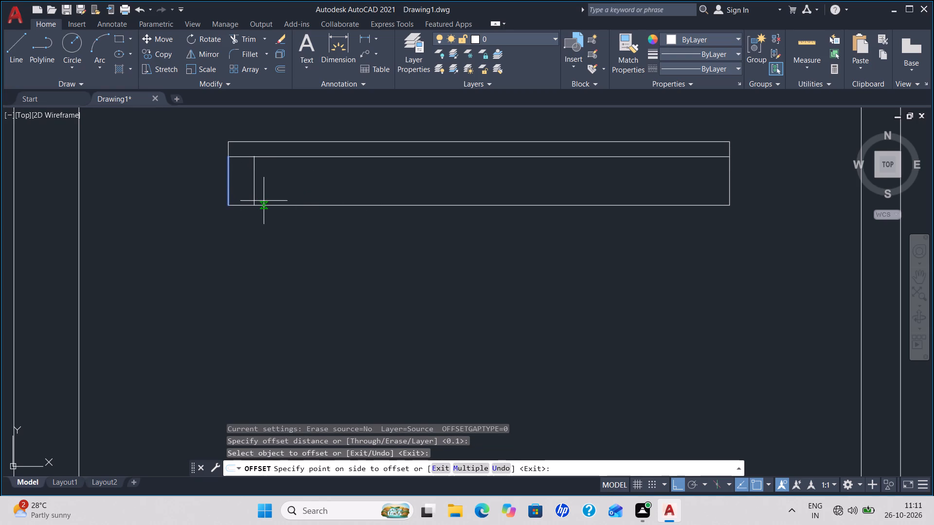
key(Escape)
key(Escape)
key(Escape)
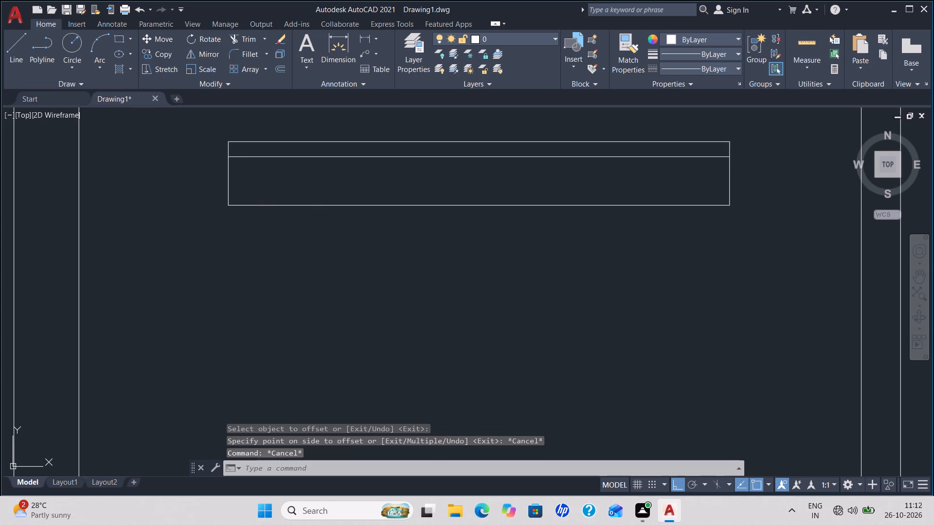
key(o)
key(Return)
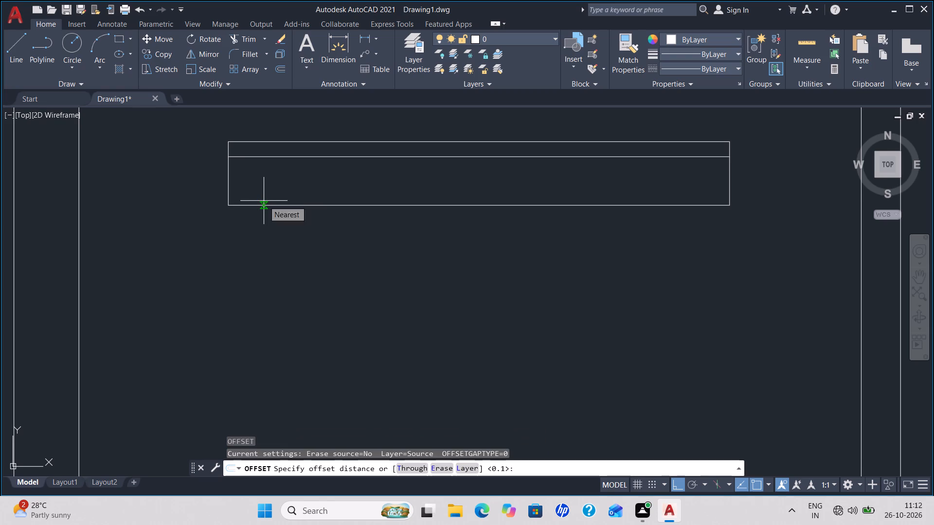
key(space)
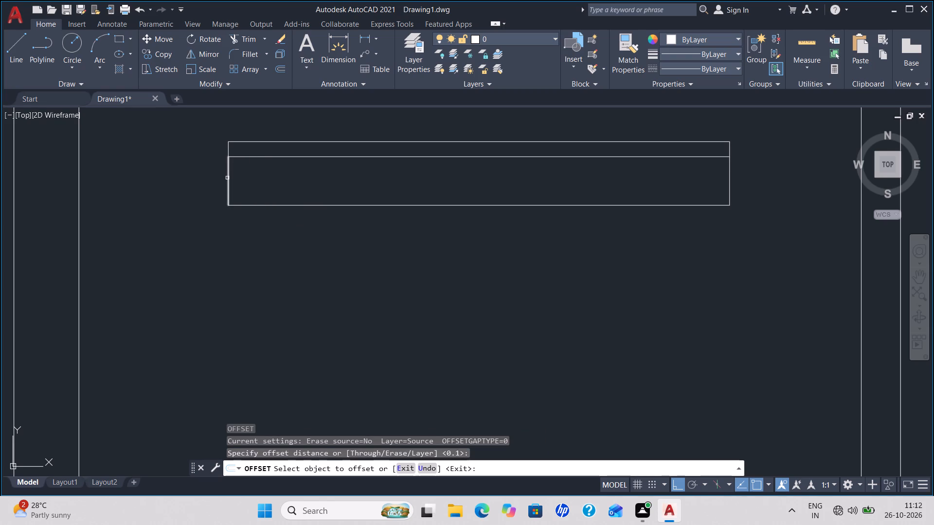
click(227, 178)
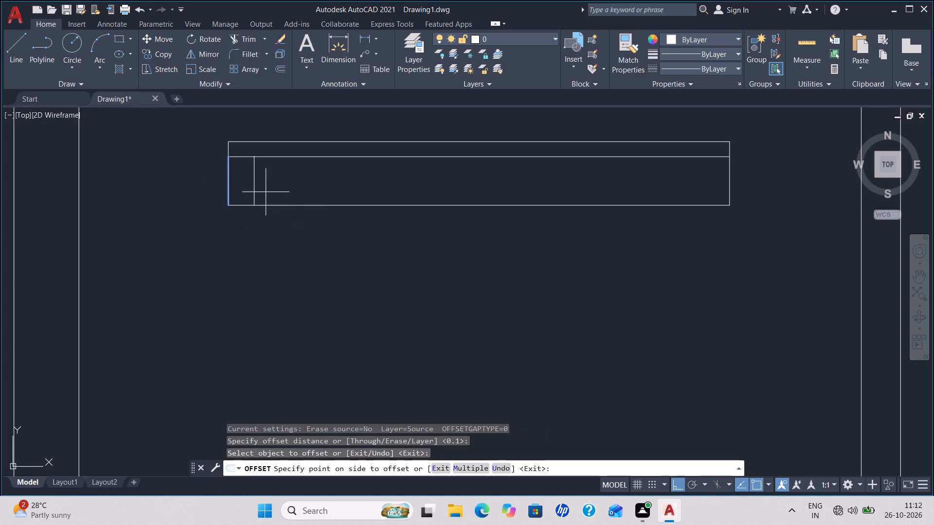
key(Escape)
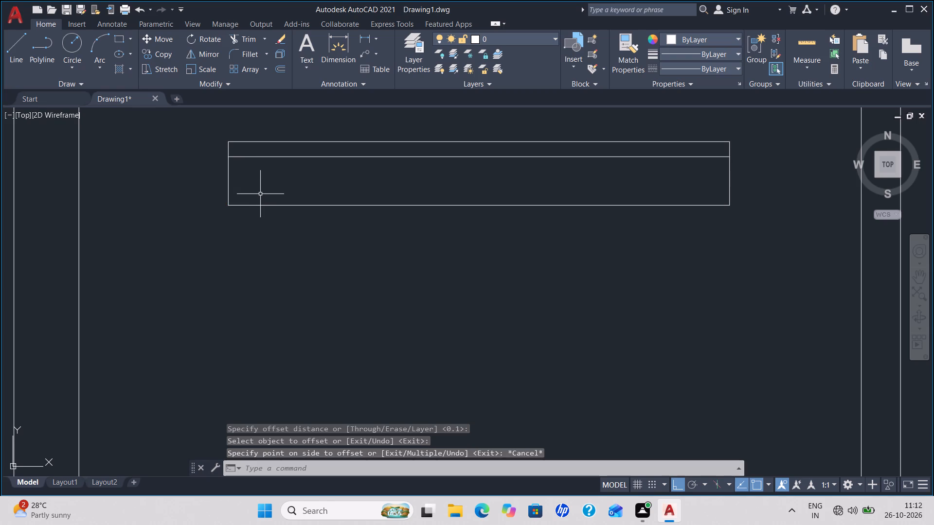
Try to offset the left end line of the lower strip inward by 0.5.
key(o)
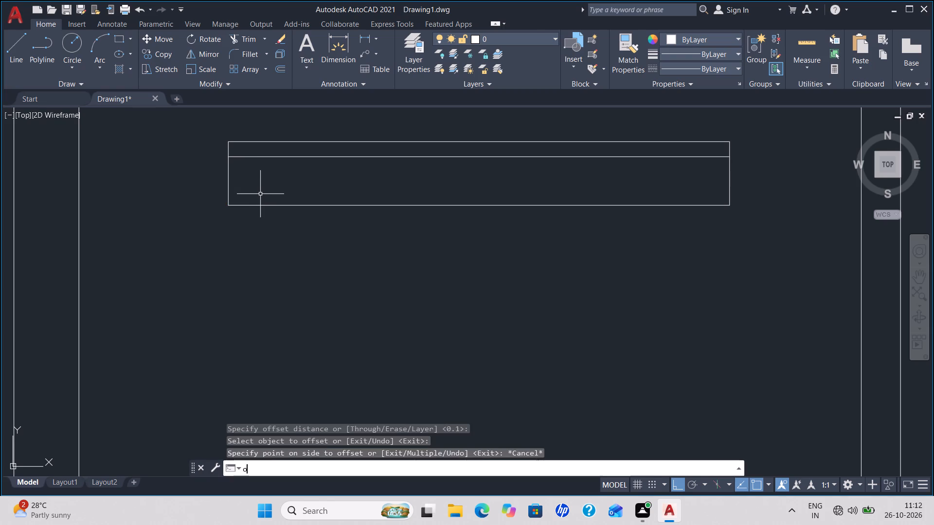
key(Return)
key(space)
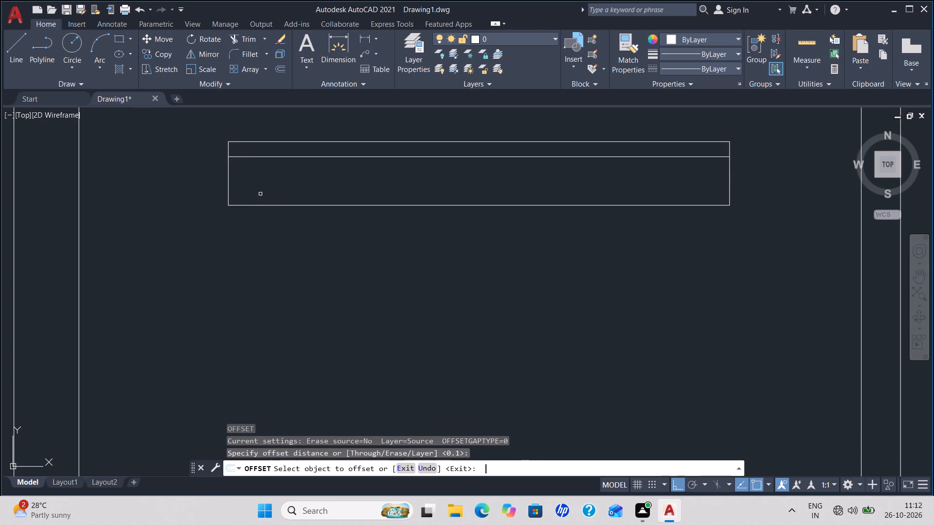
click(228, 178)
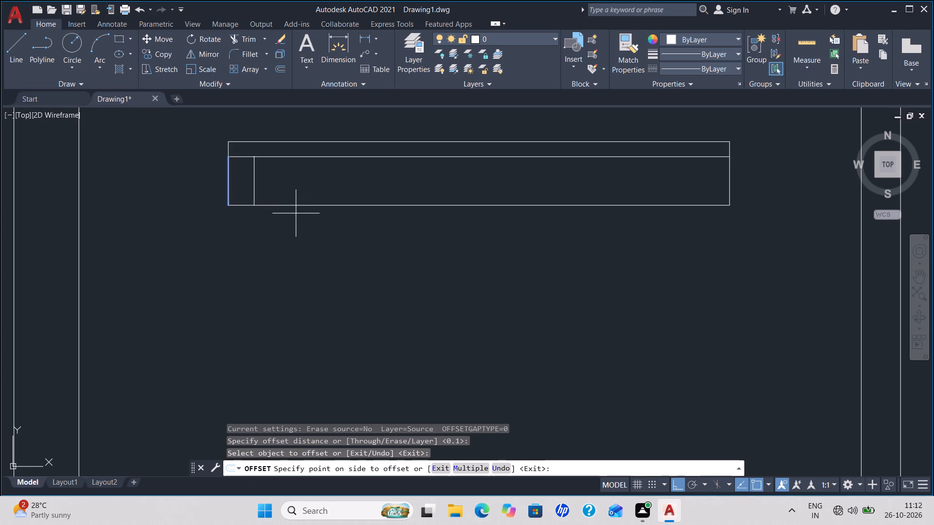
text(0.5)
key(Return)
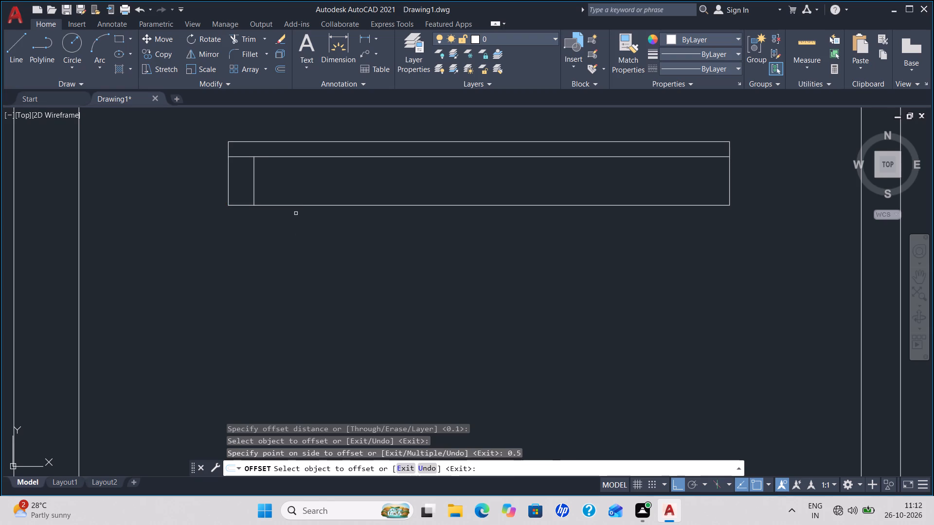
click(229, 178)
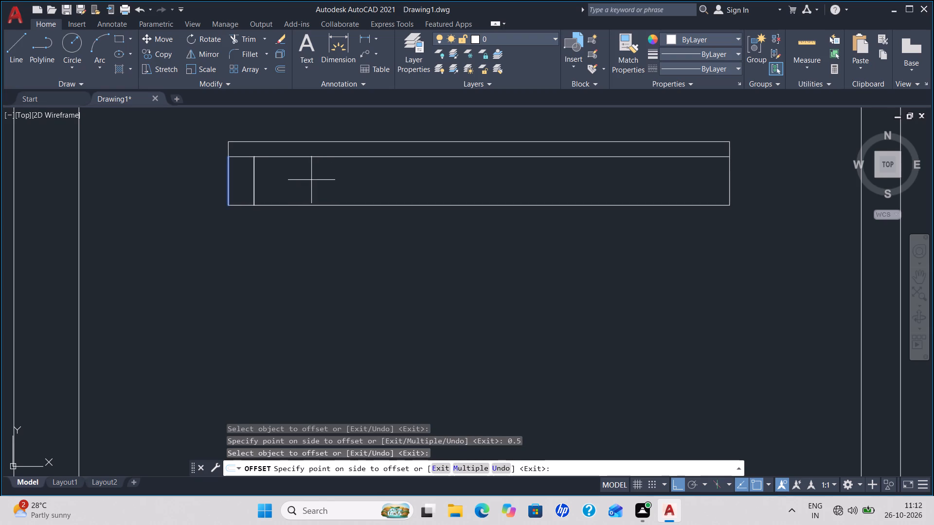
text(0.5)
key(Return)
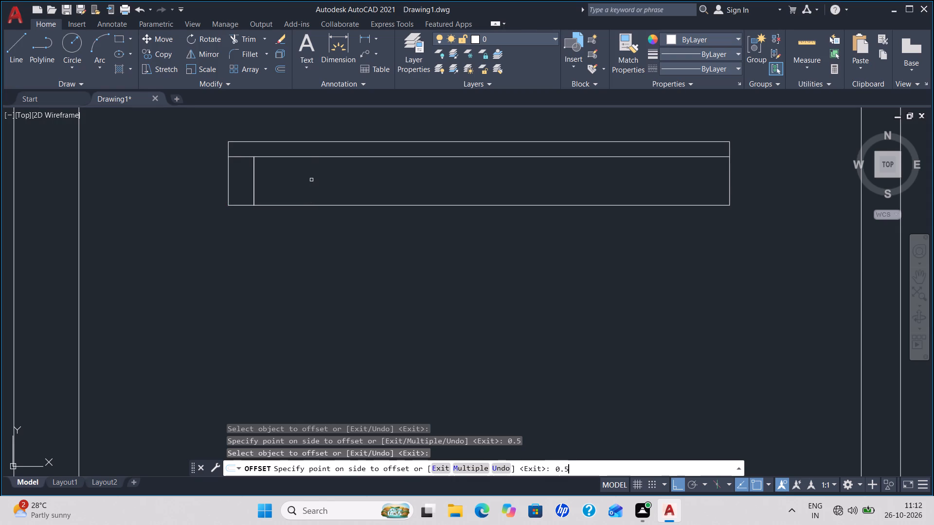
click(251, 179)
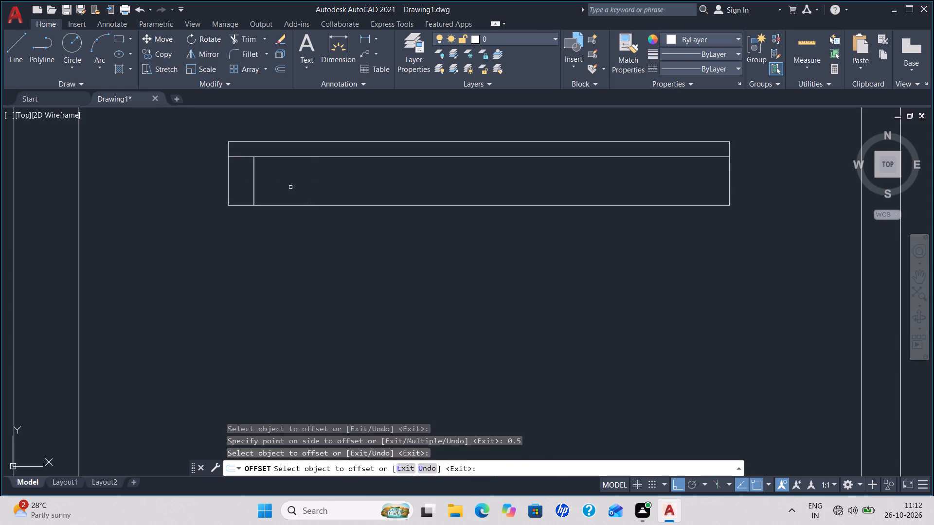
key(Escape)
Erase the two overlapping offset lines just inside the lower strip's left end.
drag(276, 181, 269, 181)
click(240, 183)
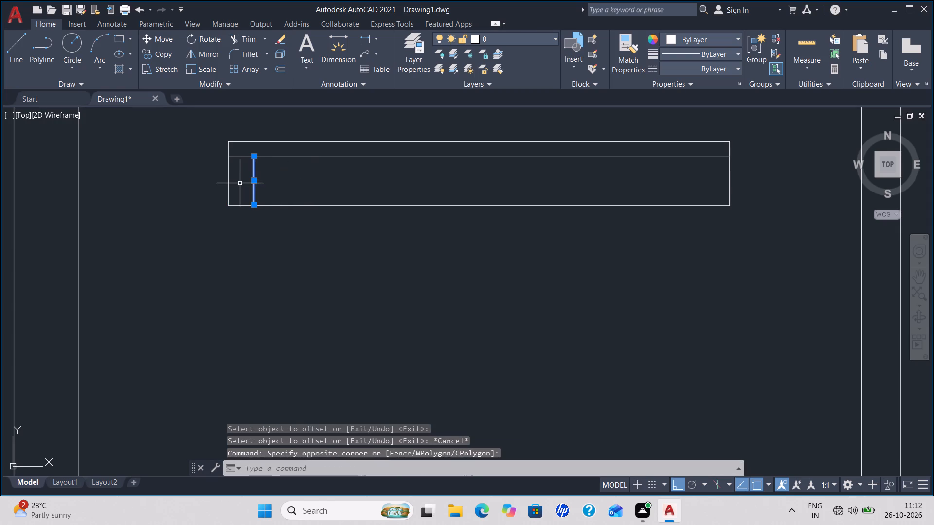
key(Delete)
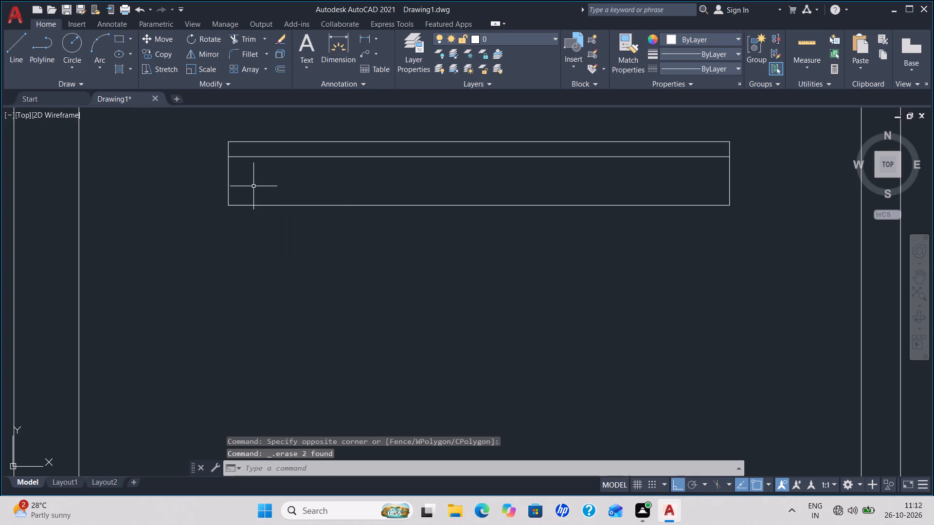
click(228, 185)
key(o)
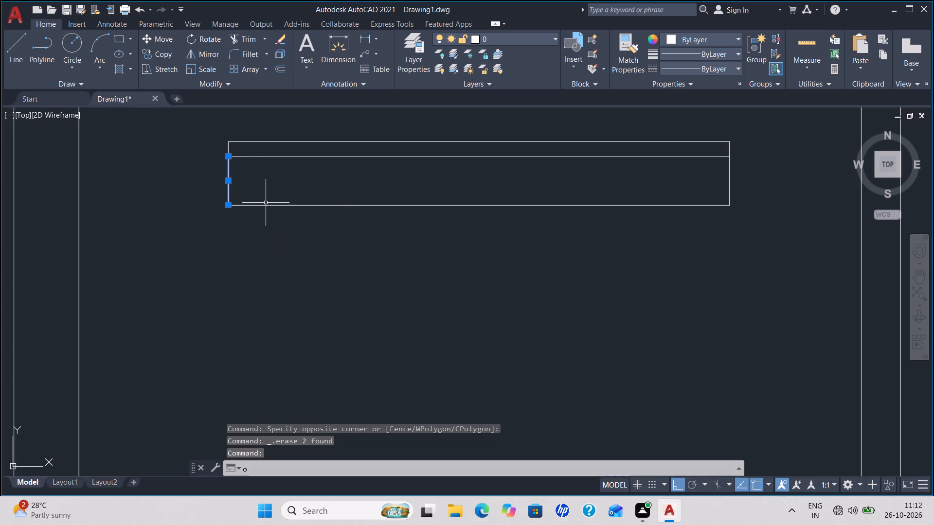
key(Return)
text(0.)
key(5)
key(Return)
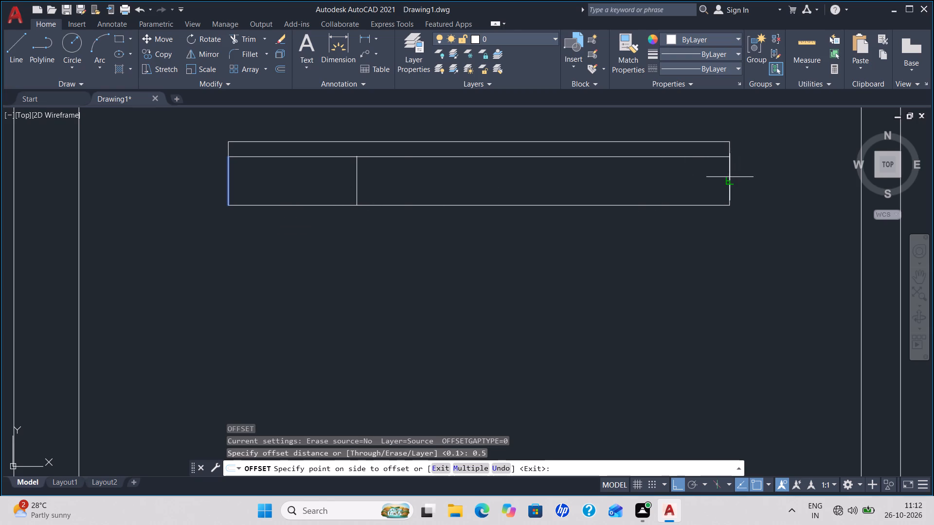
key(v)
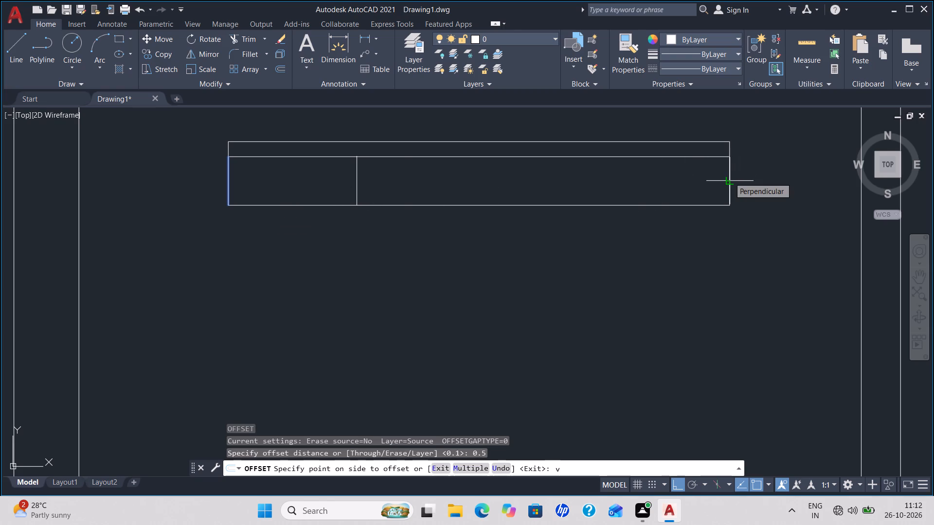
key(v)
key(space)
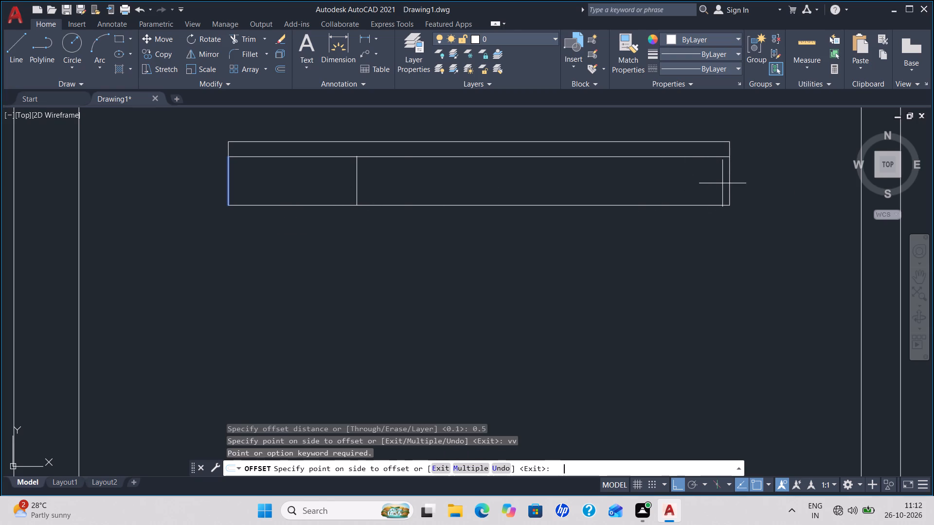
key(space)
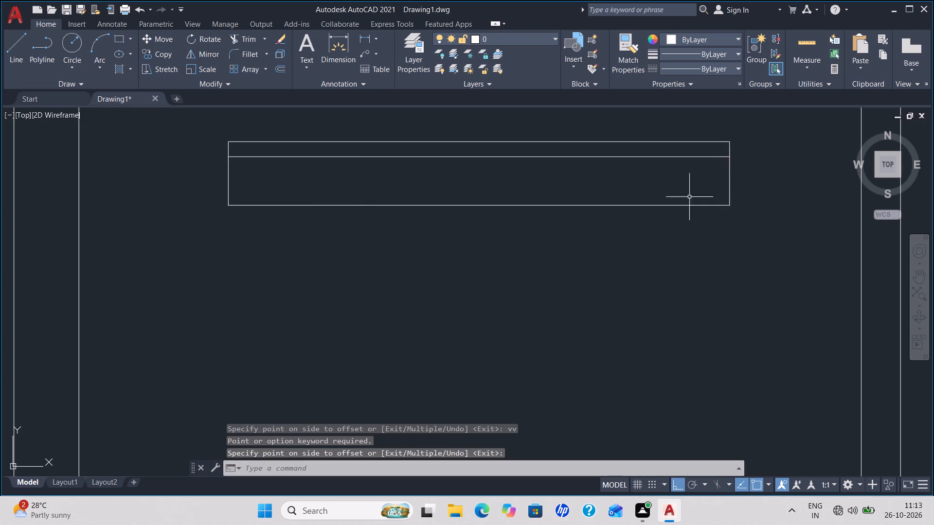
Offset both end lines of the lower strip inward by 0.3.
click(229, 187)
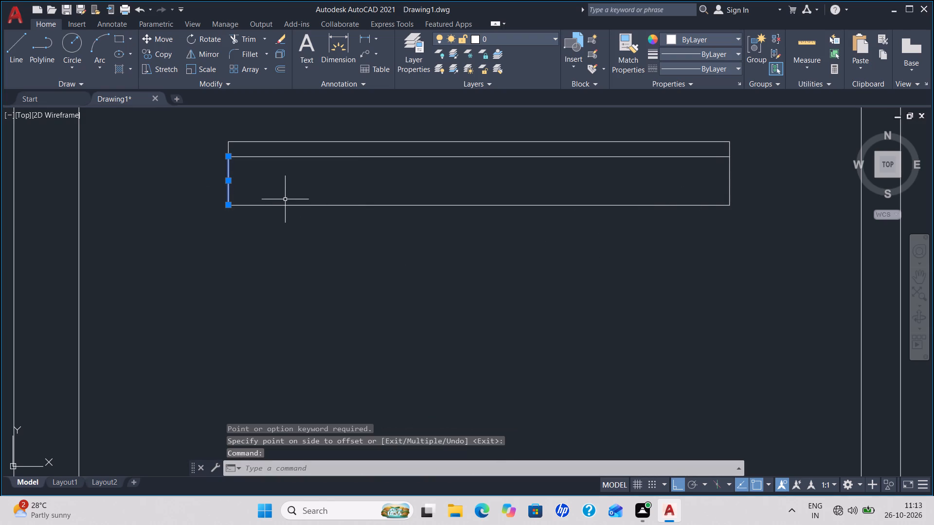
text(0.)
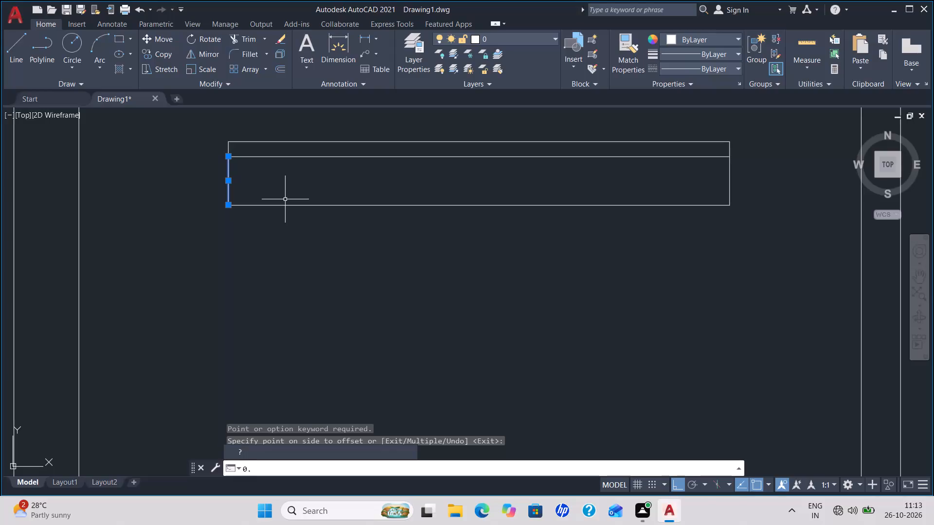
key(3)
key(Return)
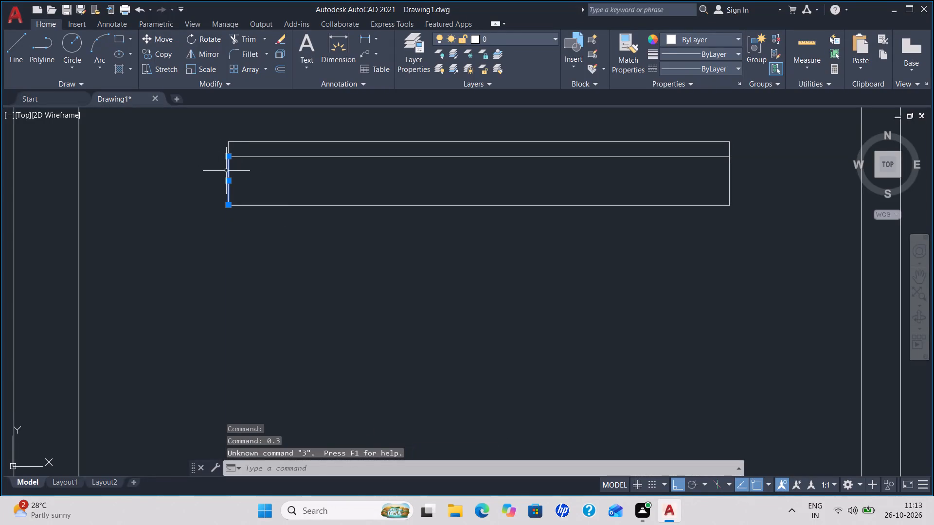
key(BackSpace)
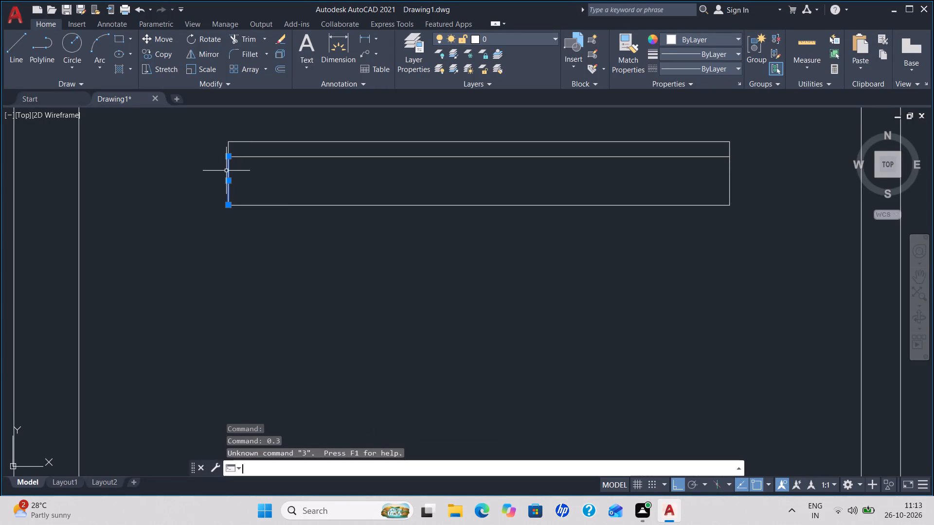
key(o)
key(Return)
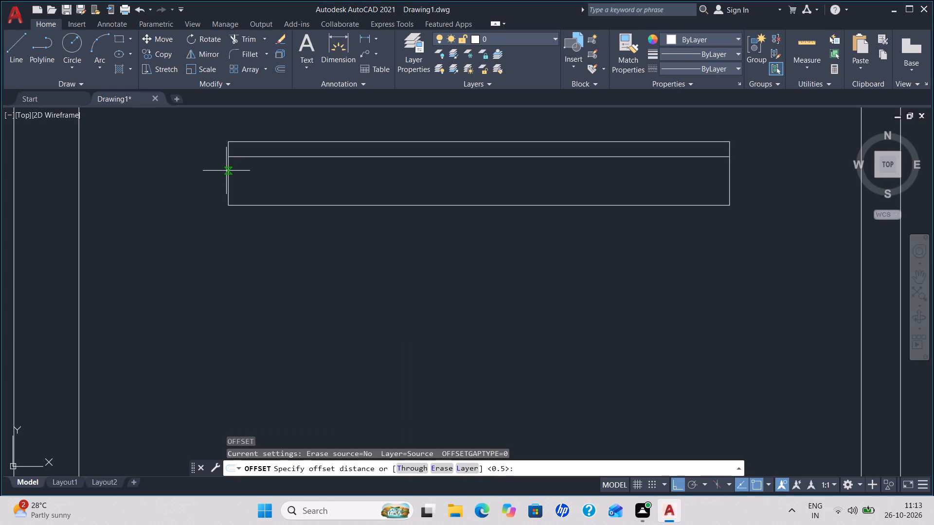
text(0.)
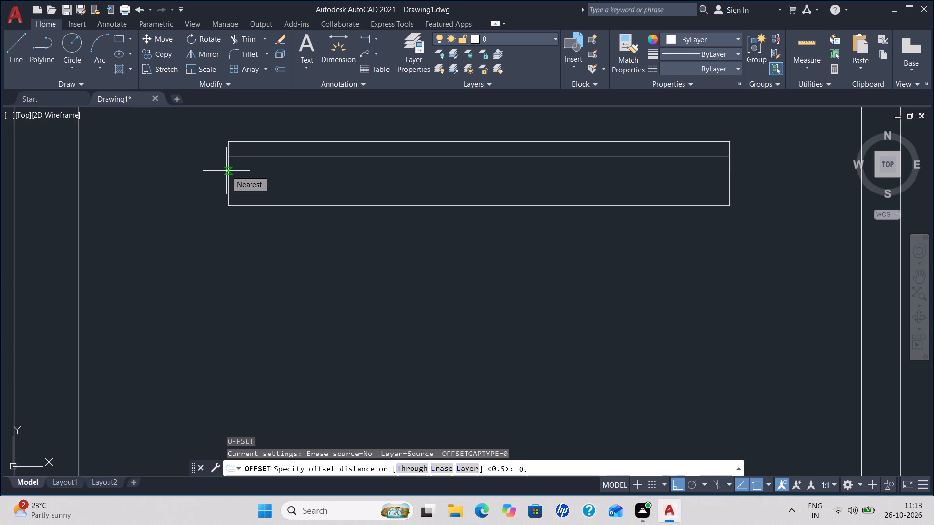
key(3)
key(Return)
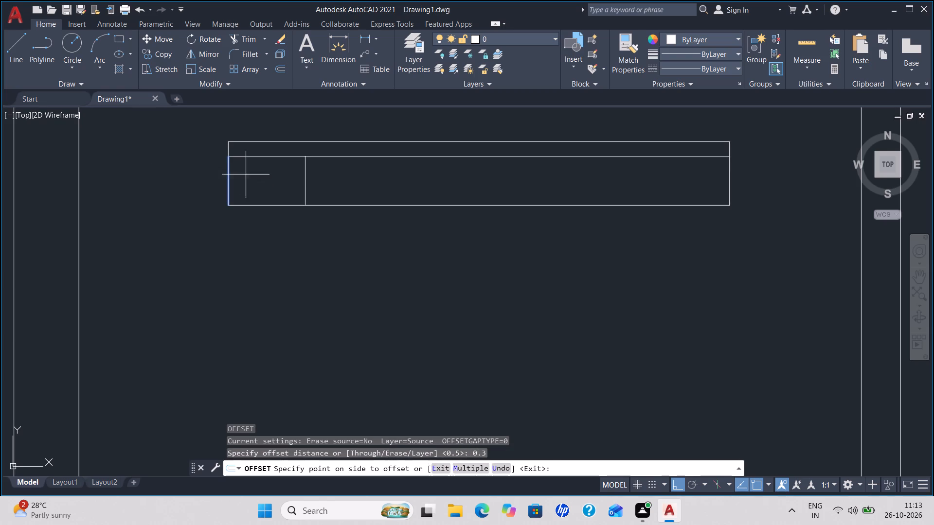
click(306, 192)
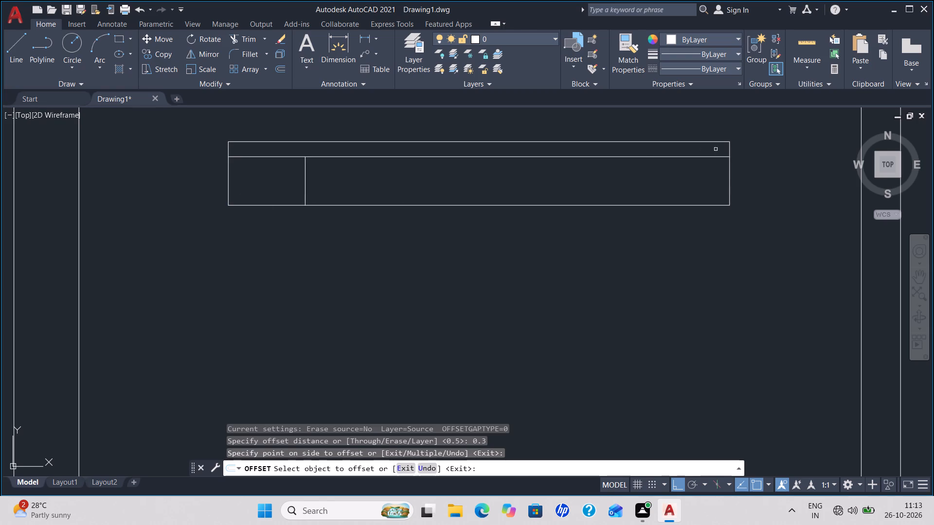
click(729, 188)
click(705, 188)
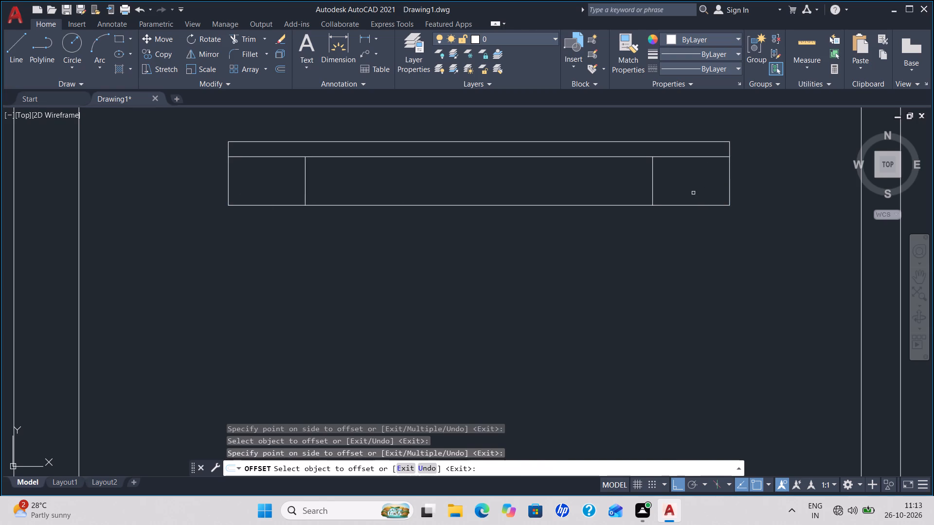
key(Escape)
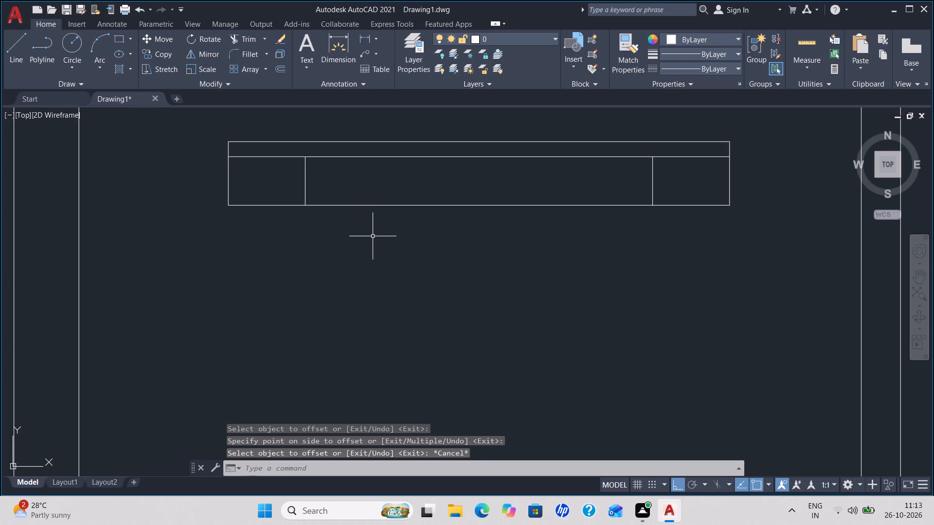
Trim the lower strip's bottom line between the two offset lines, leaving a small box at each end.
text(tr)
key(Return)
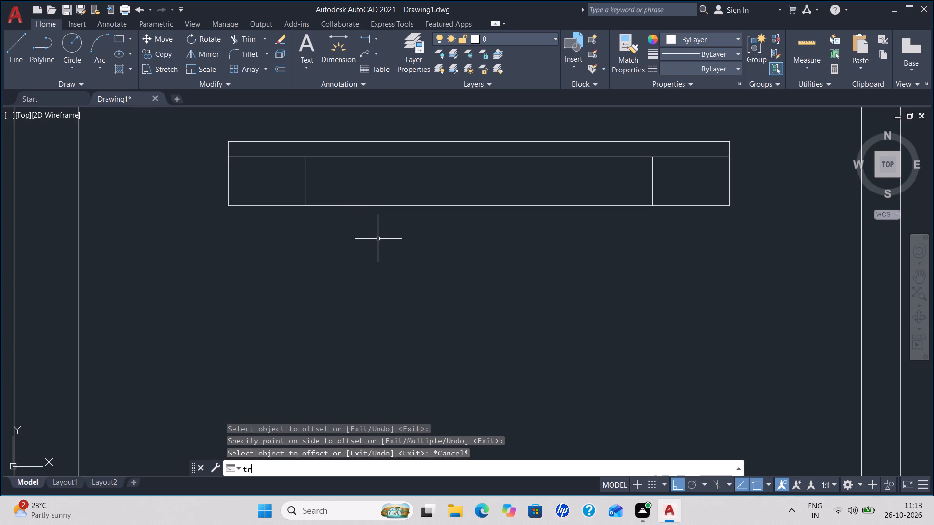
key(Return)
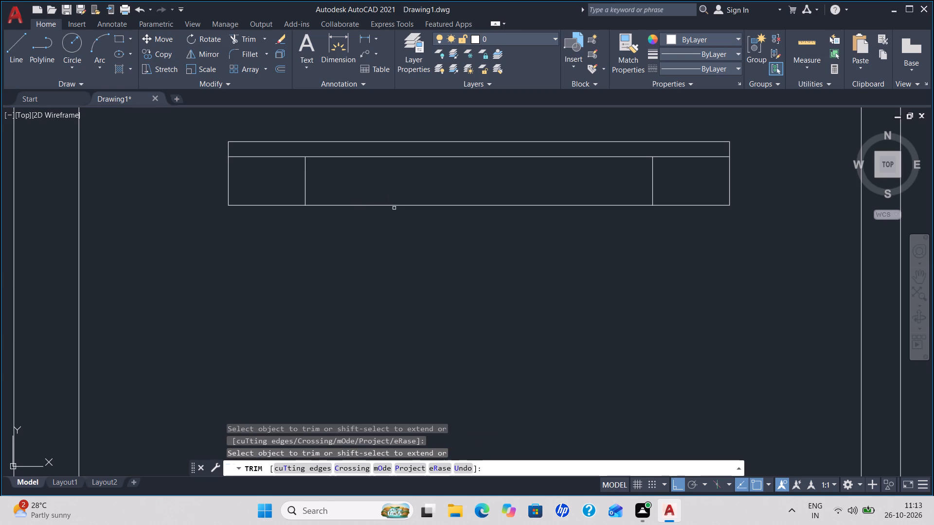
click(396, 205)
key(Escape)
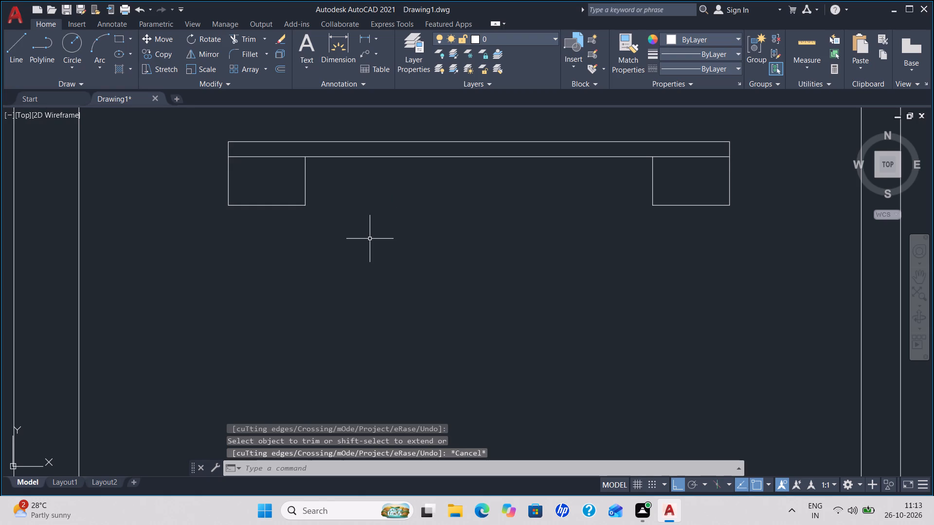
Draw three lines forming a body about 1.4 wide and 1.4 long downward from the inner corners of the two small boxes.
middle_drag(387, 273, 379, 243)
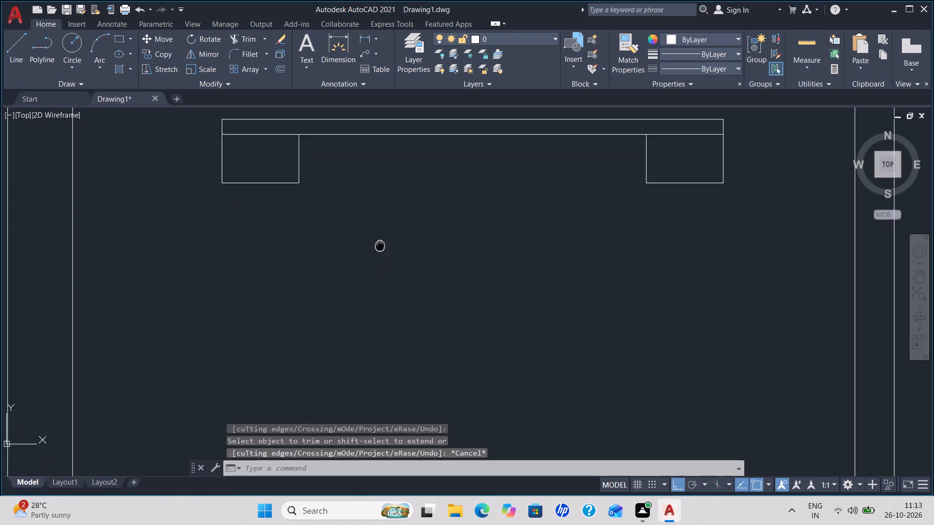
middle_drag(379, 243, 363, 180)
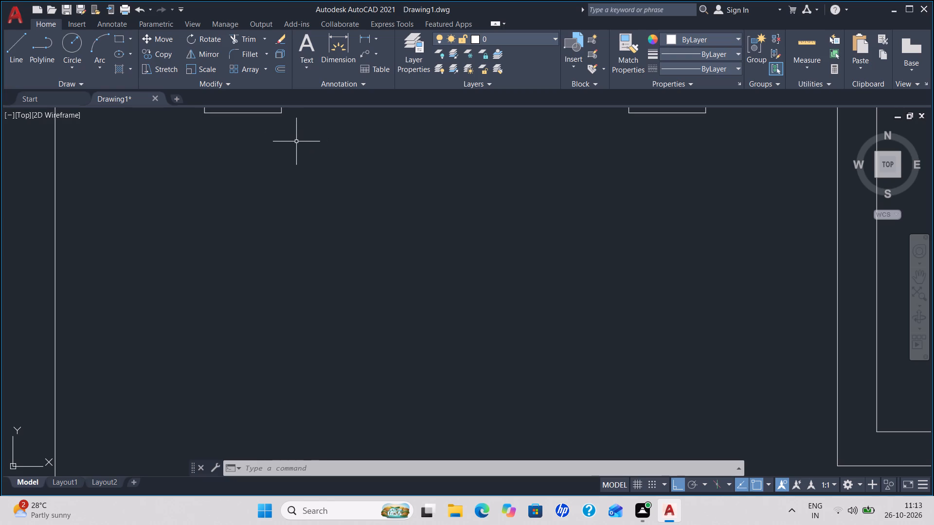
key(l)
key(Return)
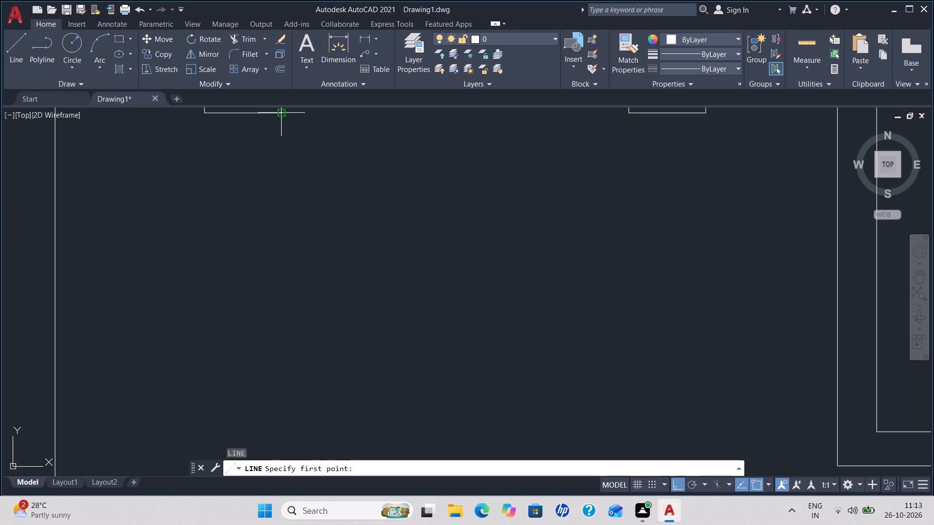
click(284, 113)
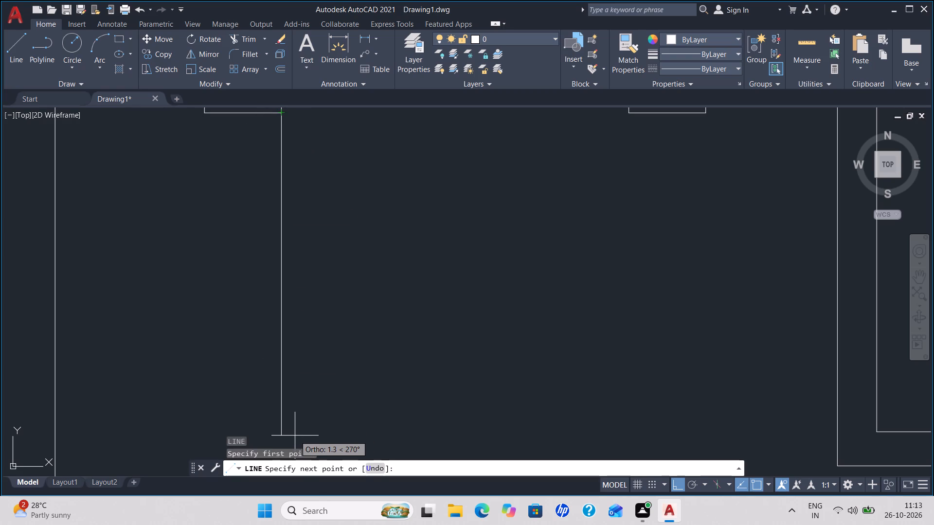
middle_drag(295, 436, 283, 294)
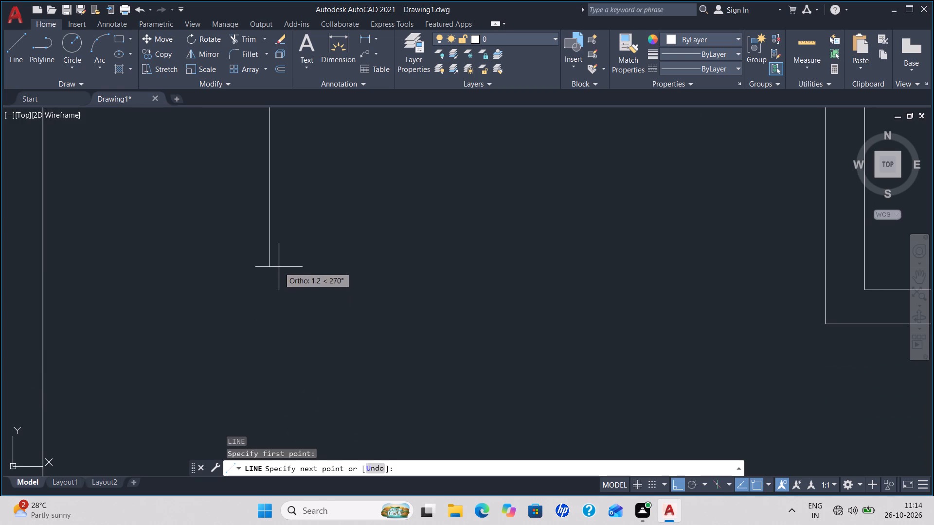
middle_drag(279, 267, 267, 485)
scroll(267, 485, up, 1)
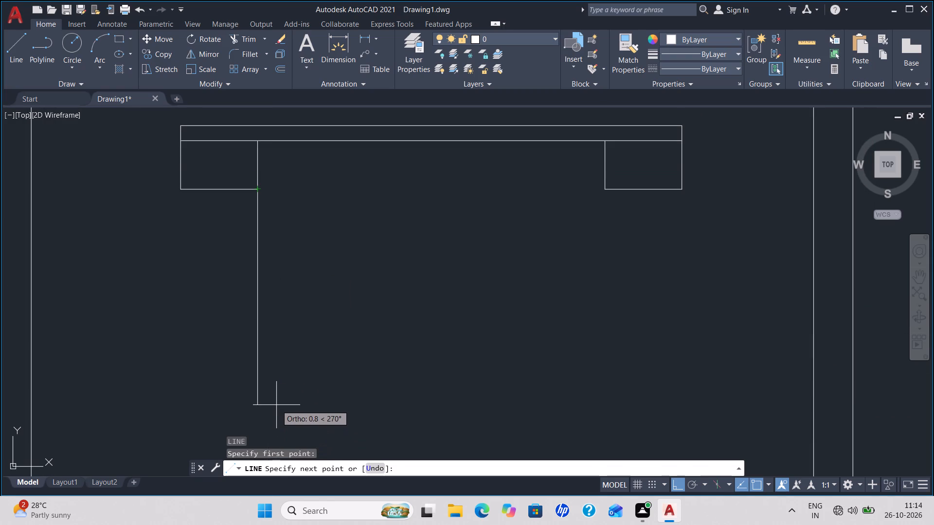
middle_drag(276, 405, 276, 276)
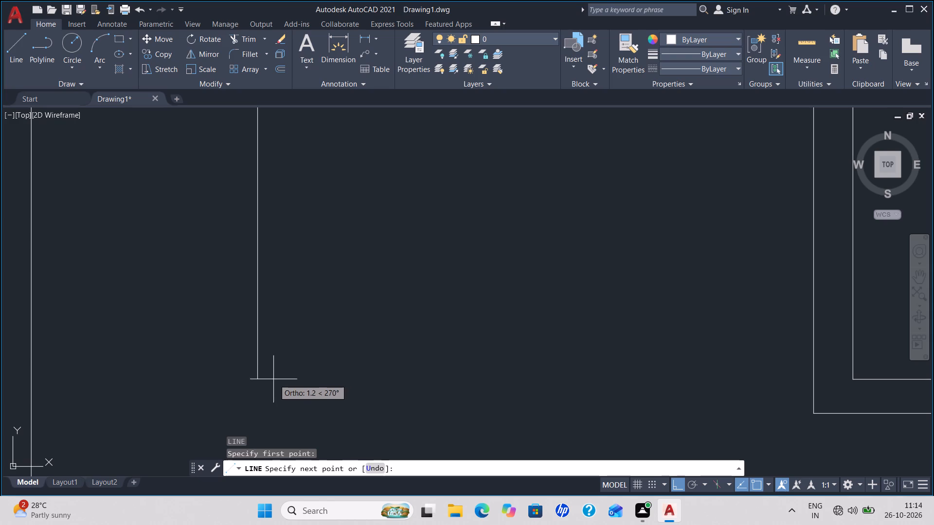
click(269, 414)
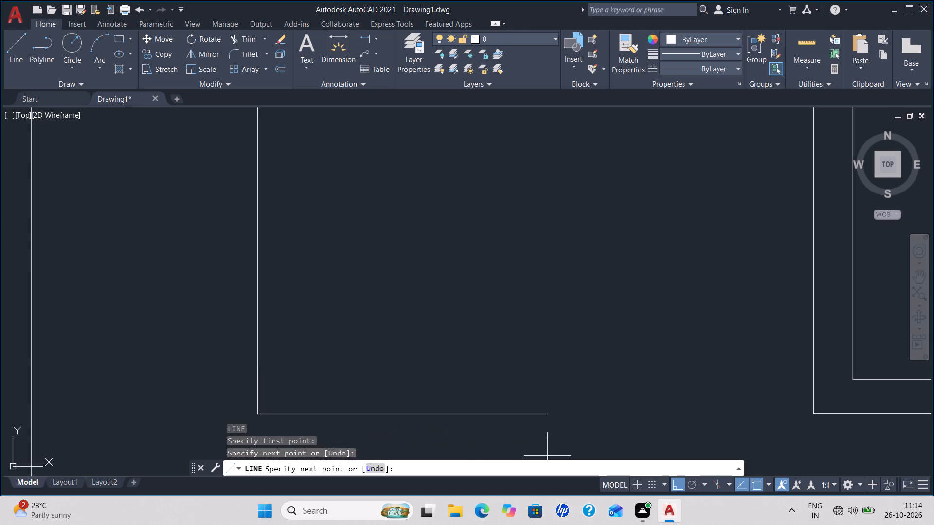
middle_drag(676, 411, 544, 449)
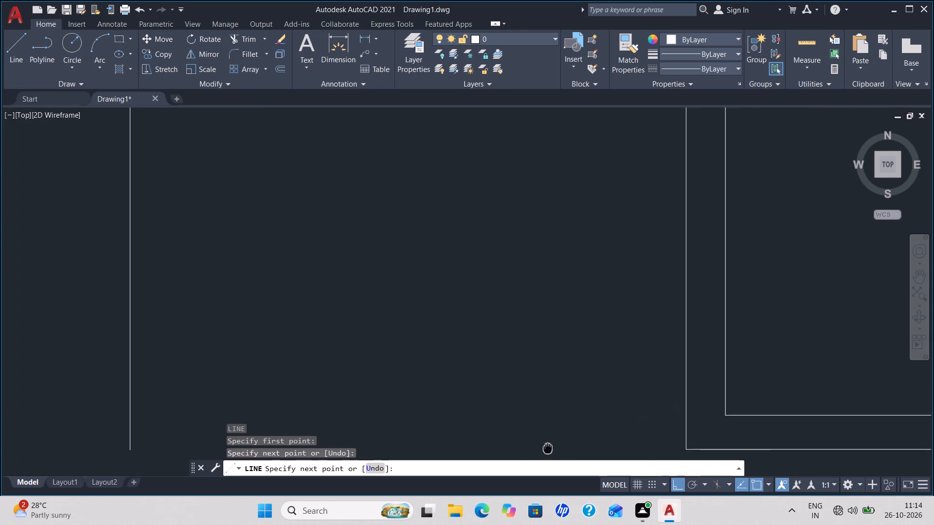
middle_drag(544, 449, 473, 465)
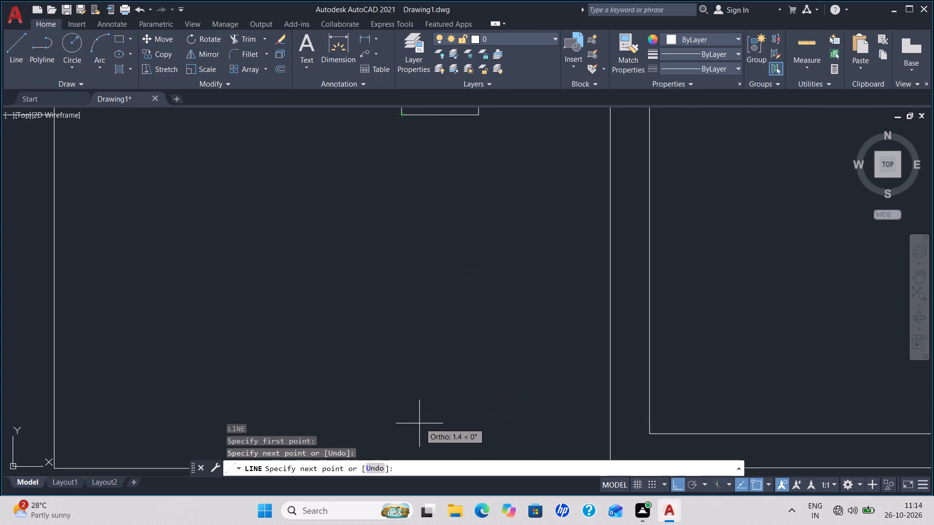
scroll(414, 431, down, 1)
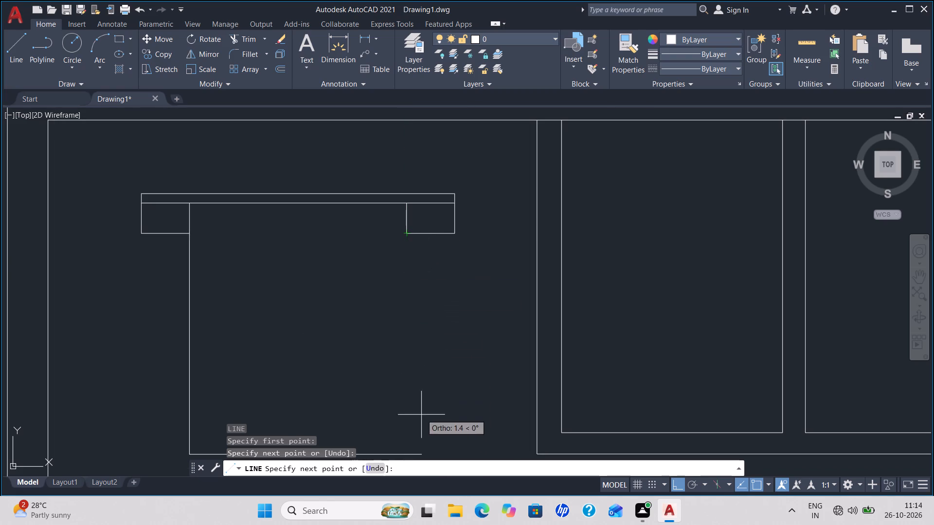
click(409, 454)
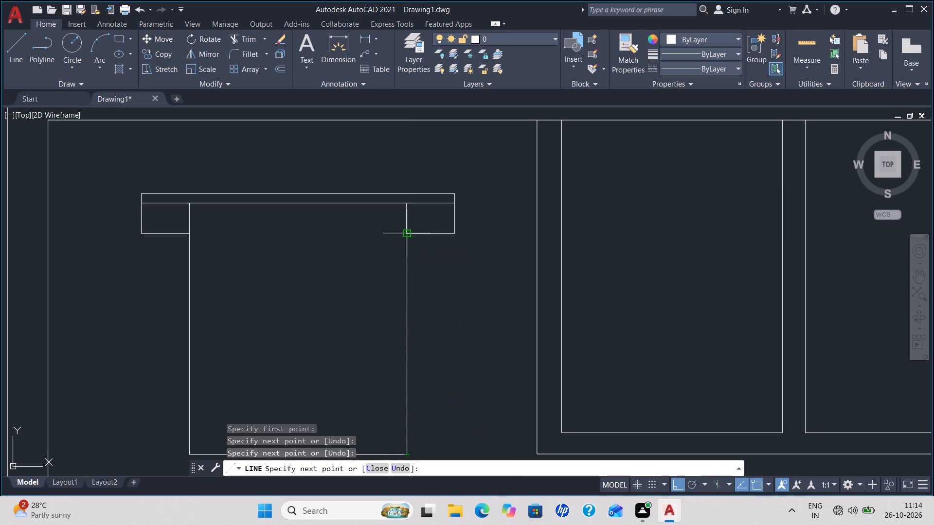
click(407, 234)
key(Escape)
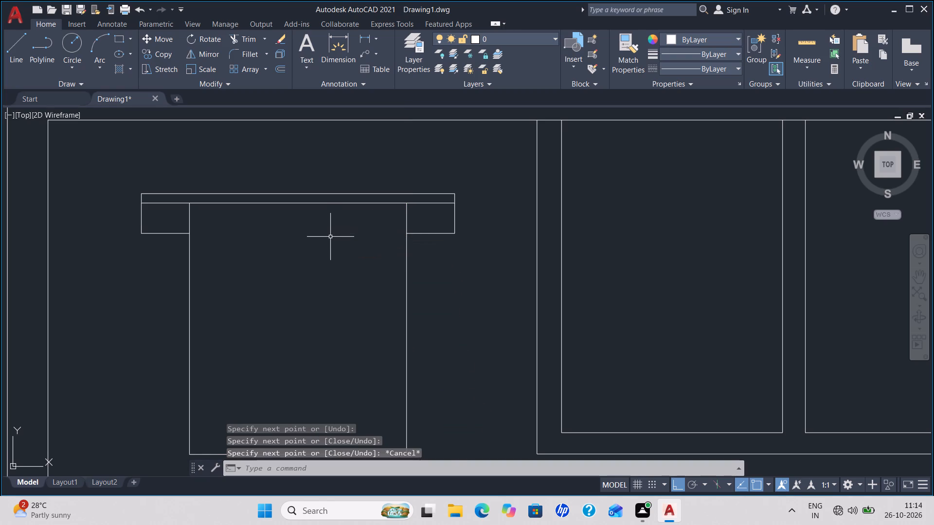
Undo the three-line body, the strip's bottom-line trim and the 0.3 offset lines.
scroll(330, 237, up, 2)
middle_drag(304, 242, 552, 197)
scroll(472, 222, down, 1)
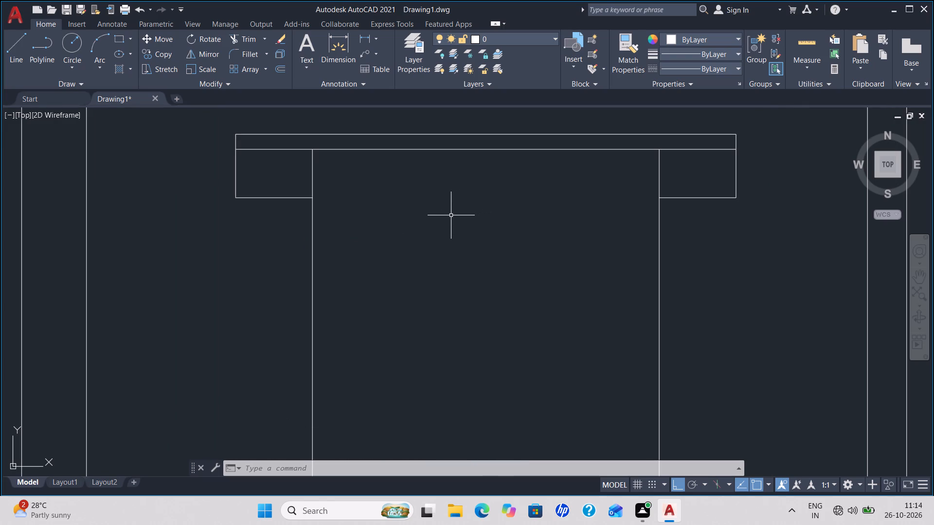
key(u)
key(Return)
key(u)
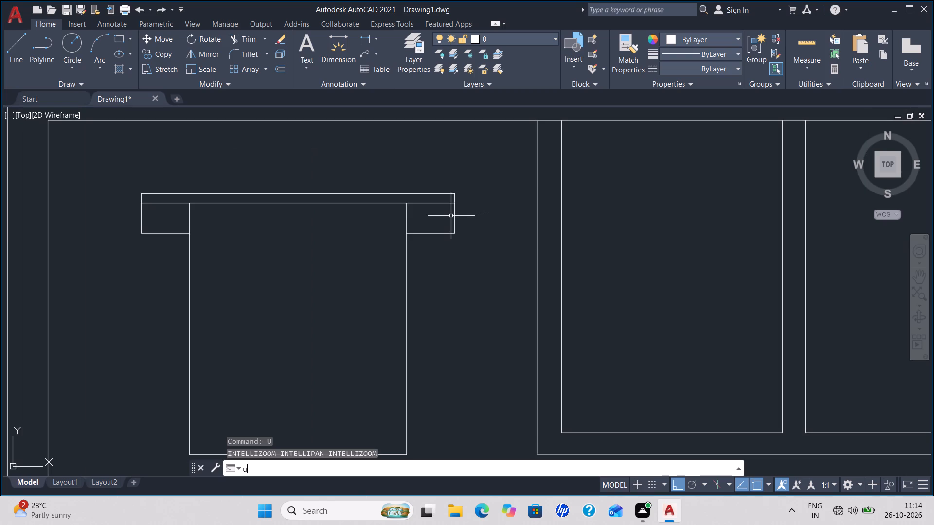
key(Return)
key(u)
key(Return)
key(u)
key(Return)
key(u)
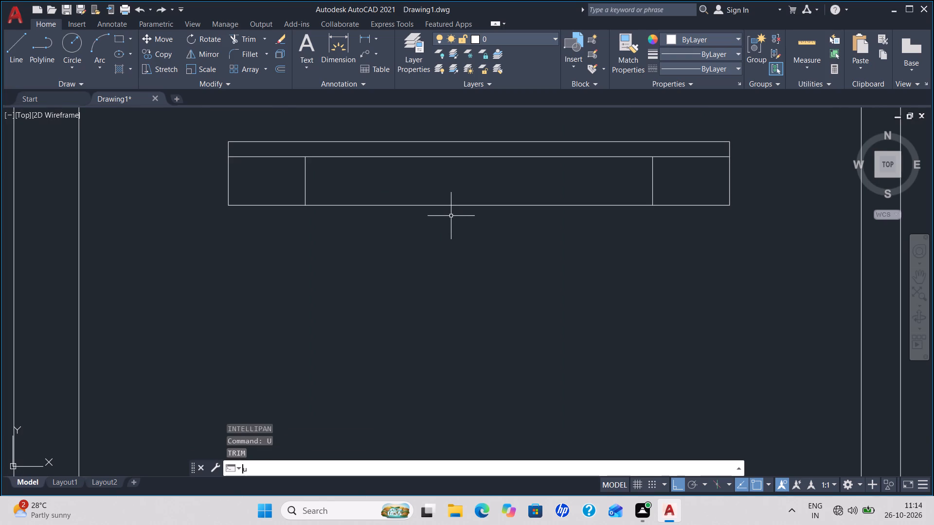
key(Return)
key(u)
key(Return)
Undo the rest of the furniture outline in the upper-left room, back through the lower strip and the narrow rectangle.
key(u)
key(Return)
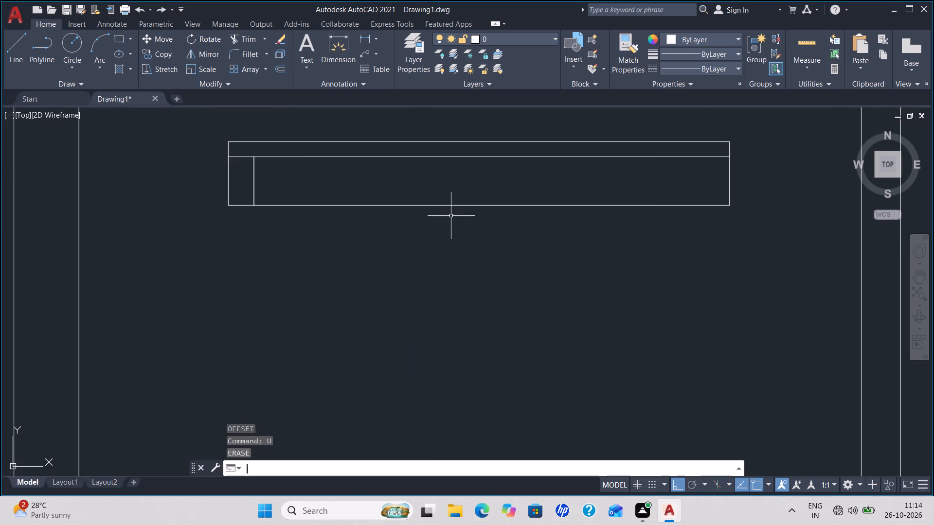
key(u)
key(Return)
key(u)
key(Return)
key(u)
key(Return)
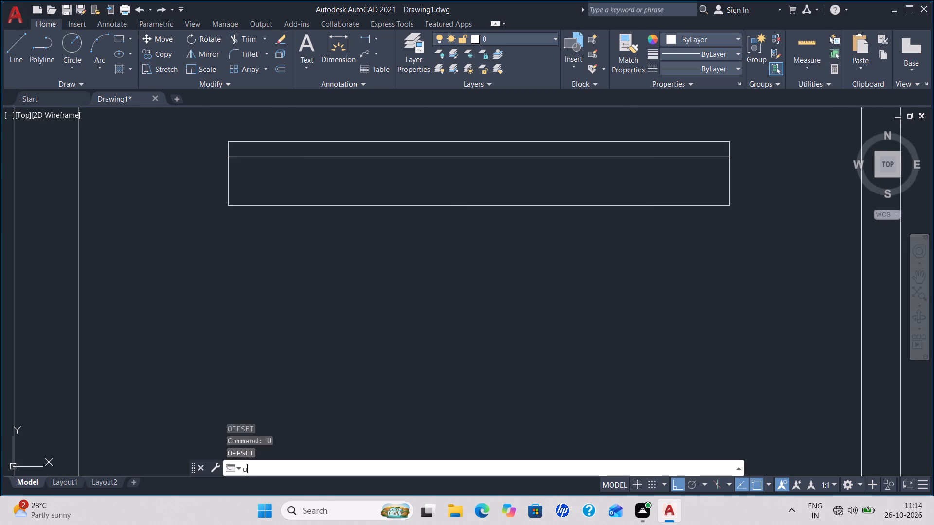
key(u)
key(Return)
key(u)
key(Return)
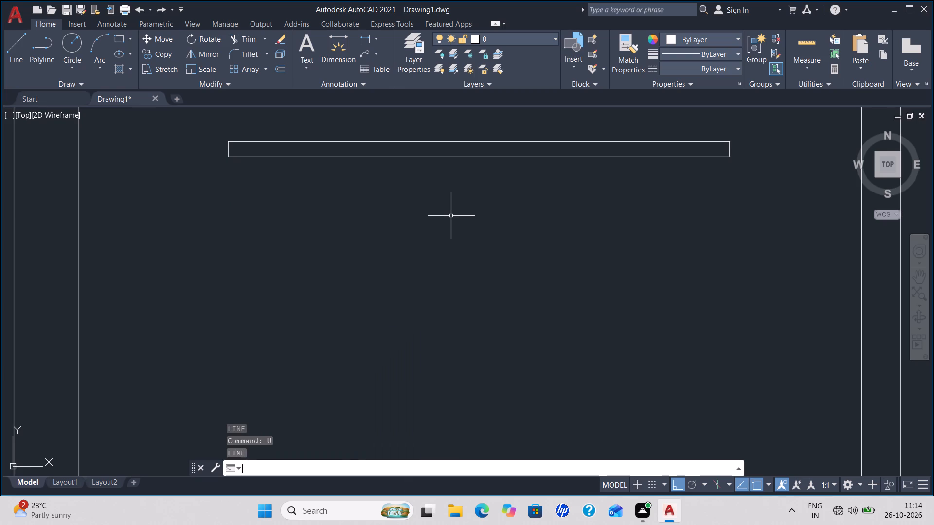
key(u)
key(Return)
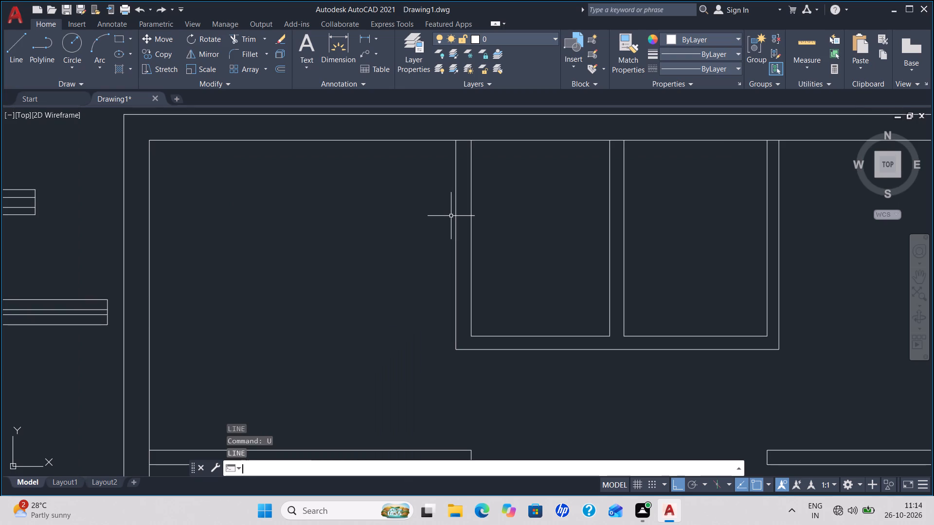
Erase one inner line of the uppermost window symbol outside the left outer wall.
middle_drag(305, 239, 408, 331)
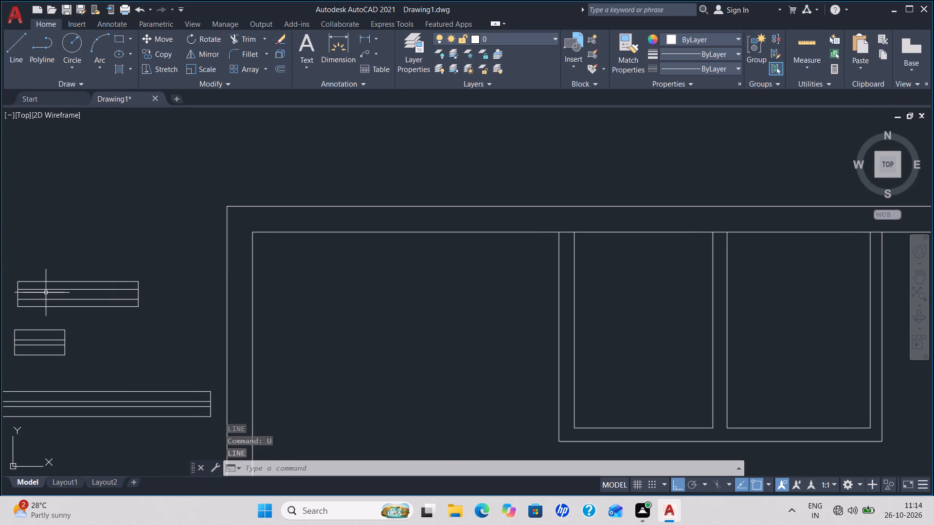
click(47, 293)
key(Delete)
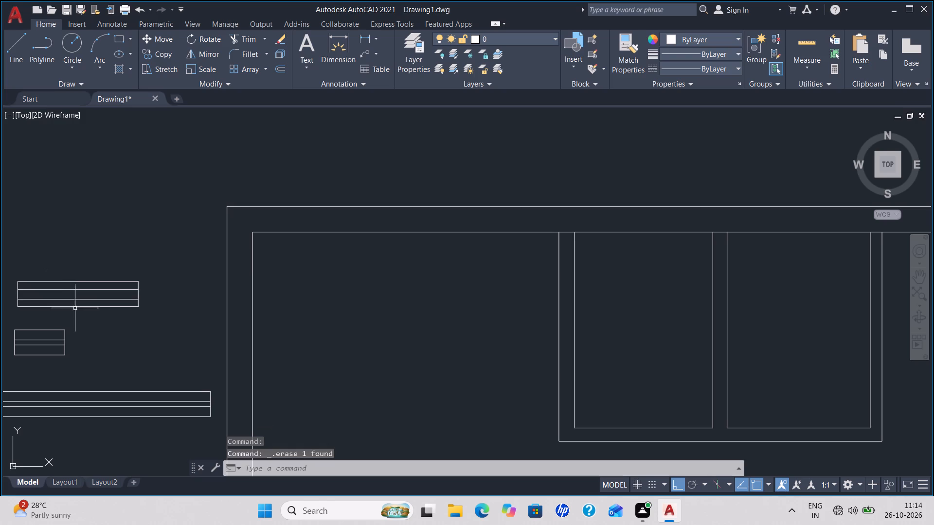
Copy the uppermost window symbol outside the left outer wall onto the top wall's outer line above the upper-left room, with ortho off and polar tracking on.
click(159, 326)
click(28, 244)
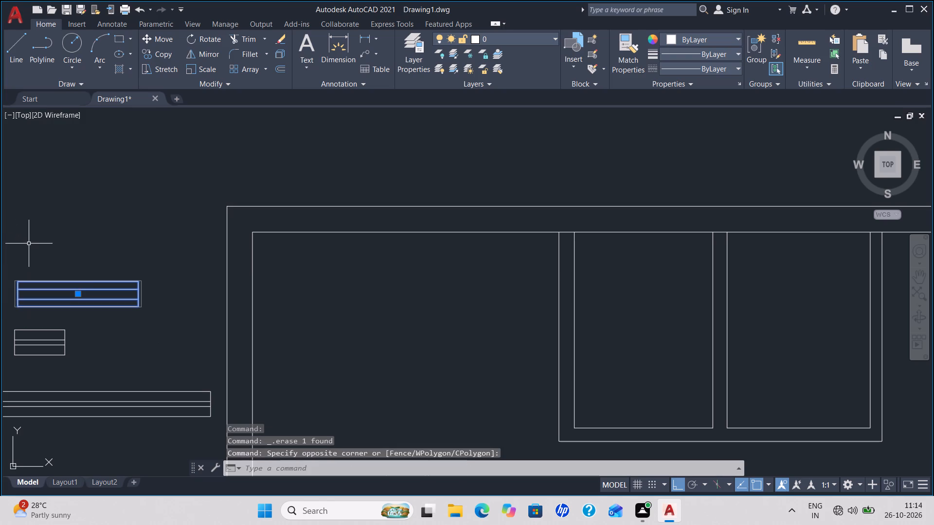
text(co)
key(Return)
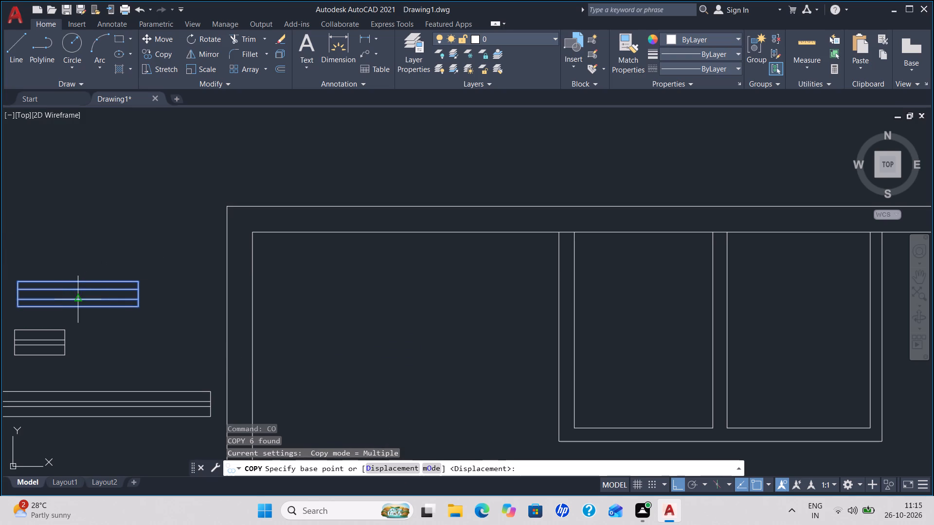
click(12, 283)
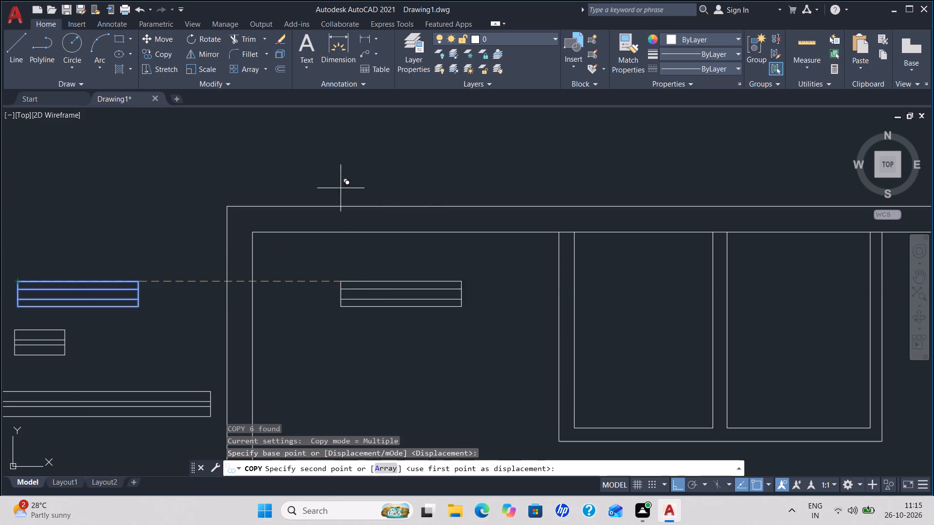
click(678, 484)
click(693, 487)
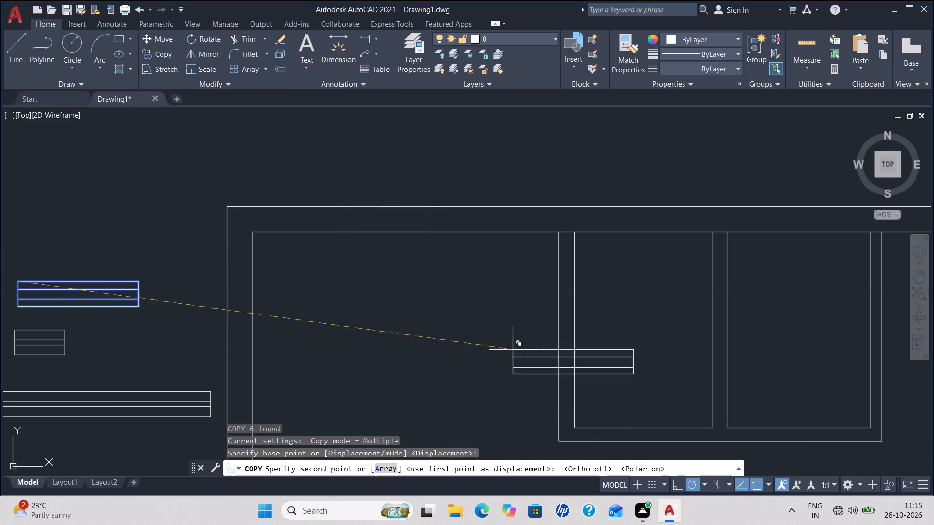
scroll(332, 208, up, 1)
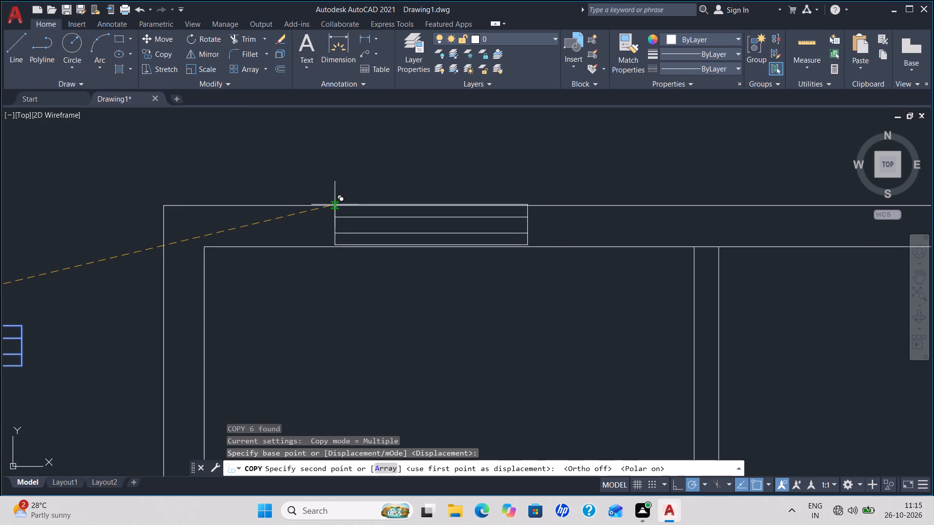
scroll(335, 205, up, 2)
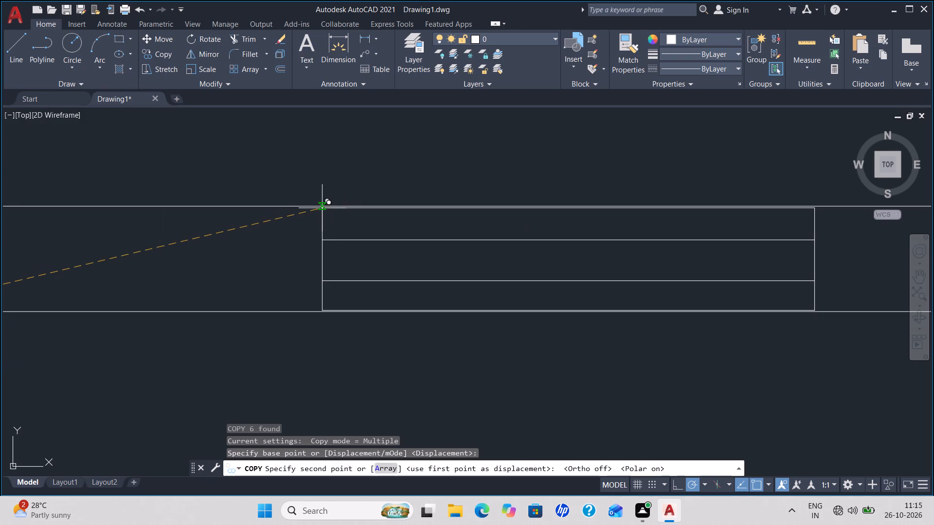
click(322, 208)
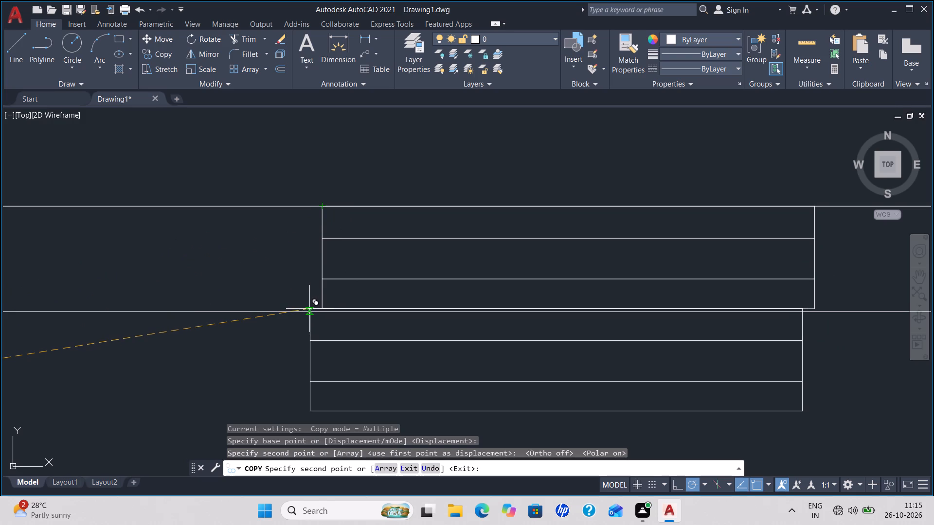
scroll(310, 309, down, 1)
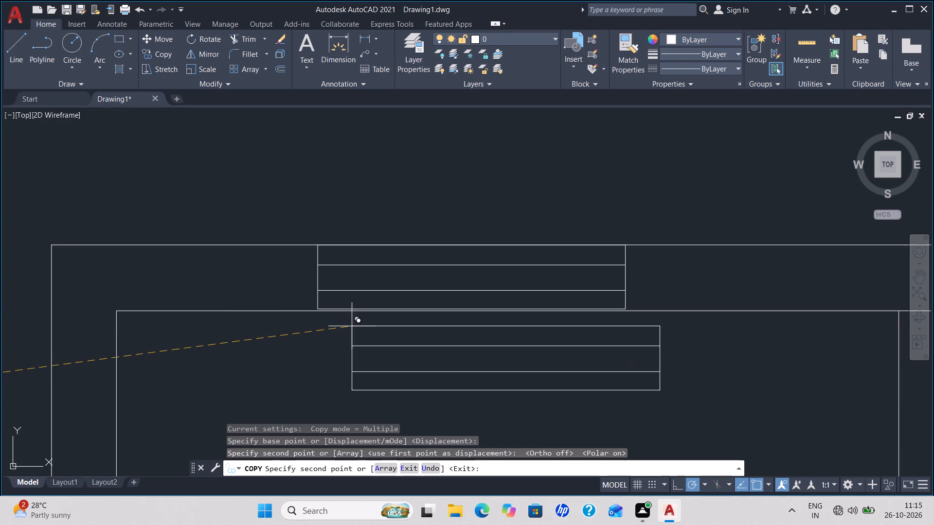
middle_drag(352, 326, 220, 301)
key(Escape)
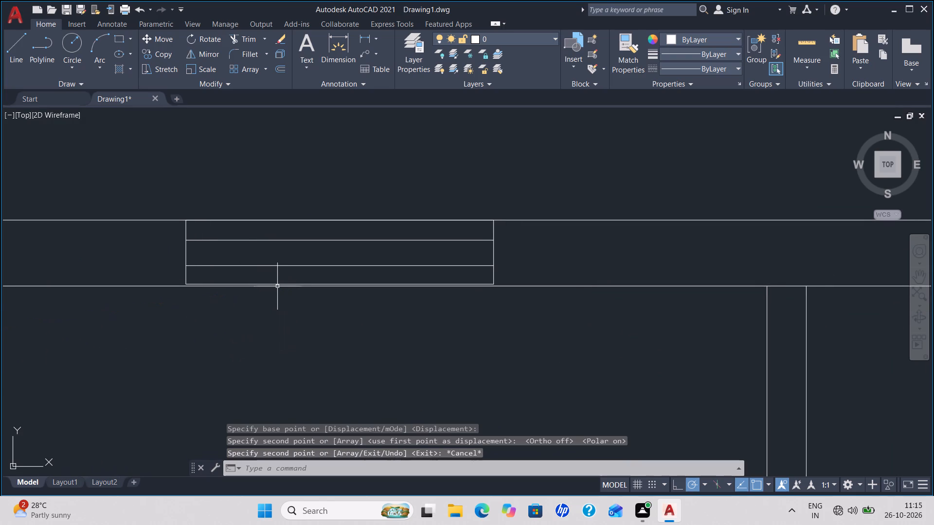
Ungroup the copied window symbol in the top wall and erase its bottom line.
scroll(284, 281, up, 3)
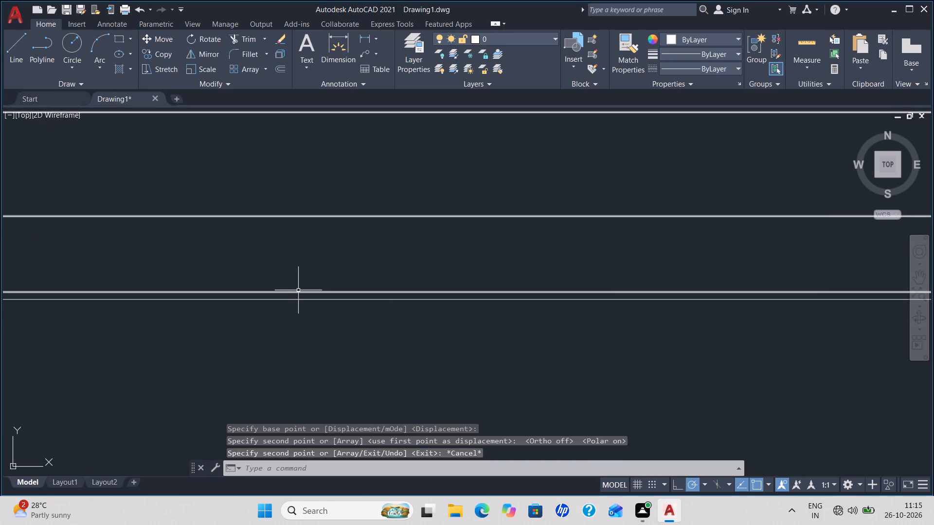
click(299, 291)
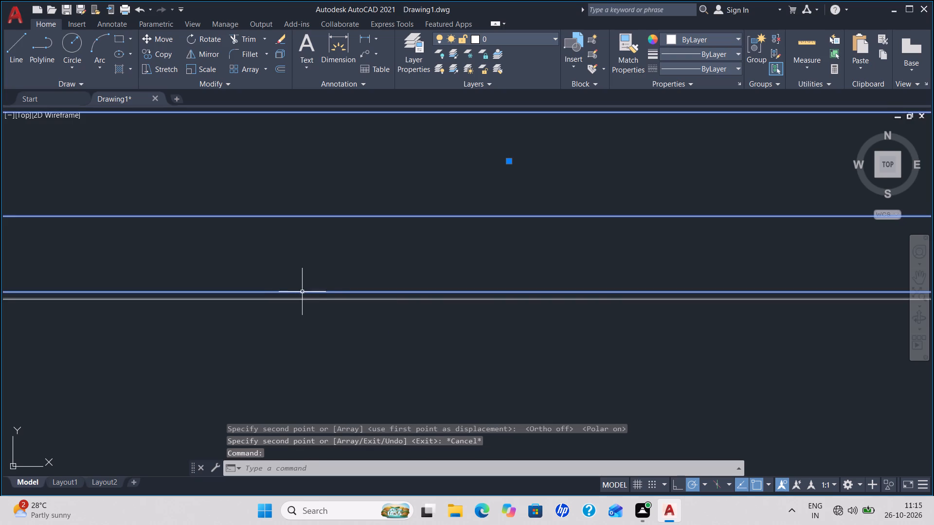
text(ung)
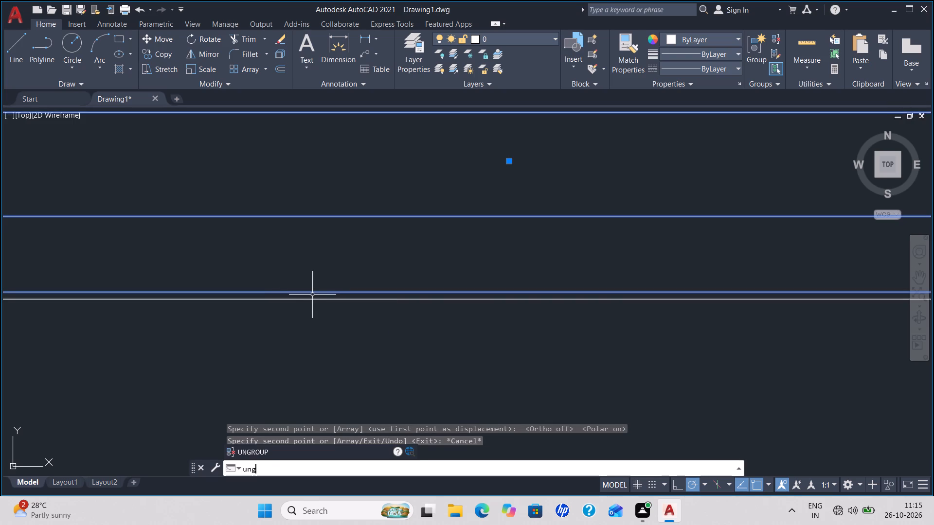
key(Return)
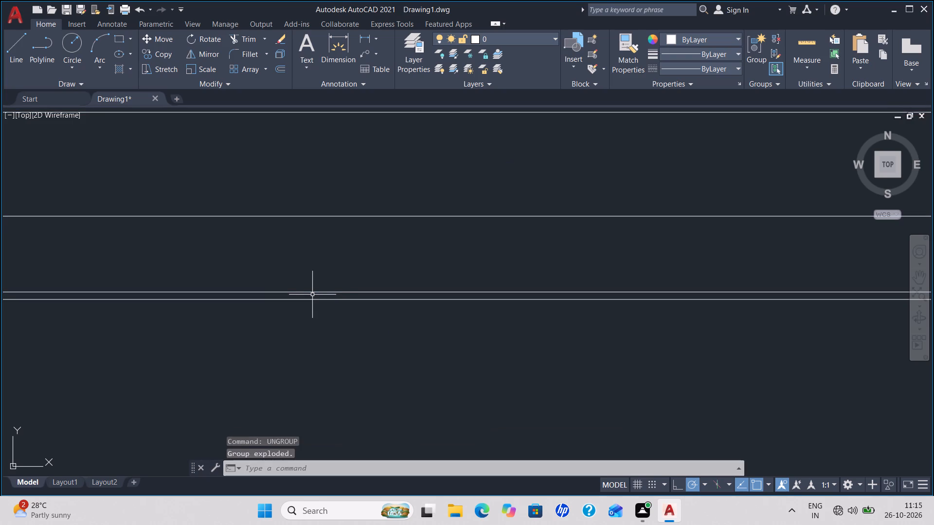
click(328, 292)
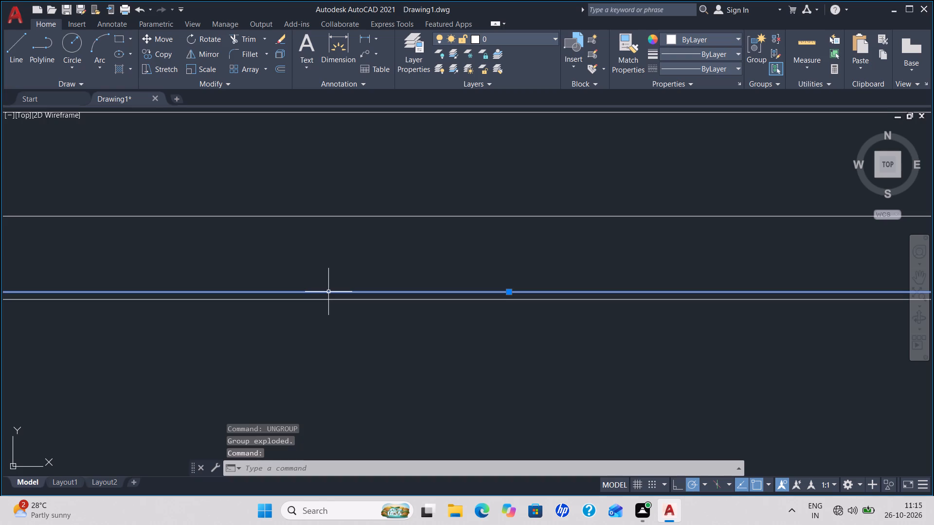
key(Delete)
Extend both vertical end lines of the copied window symbol down to the top wall's inner line.
scroll(328, 292, down, 1)
middle_drag(244, 283, 338, 251)
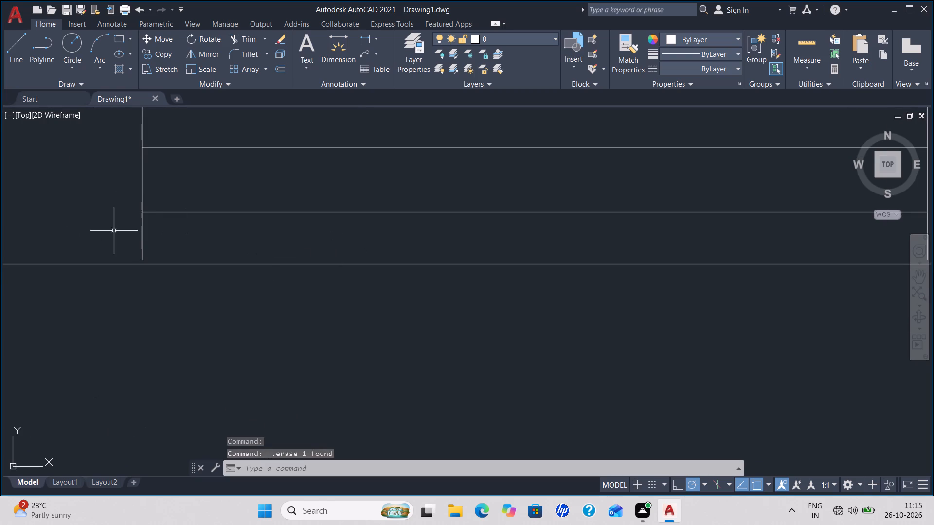
text(ex)
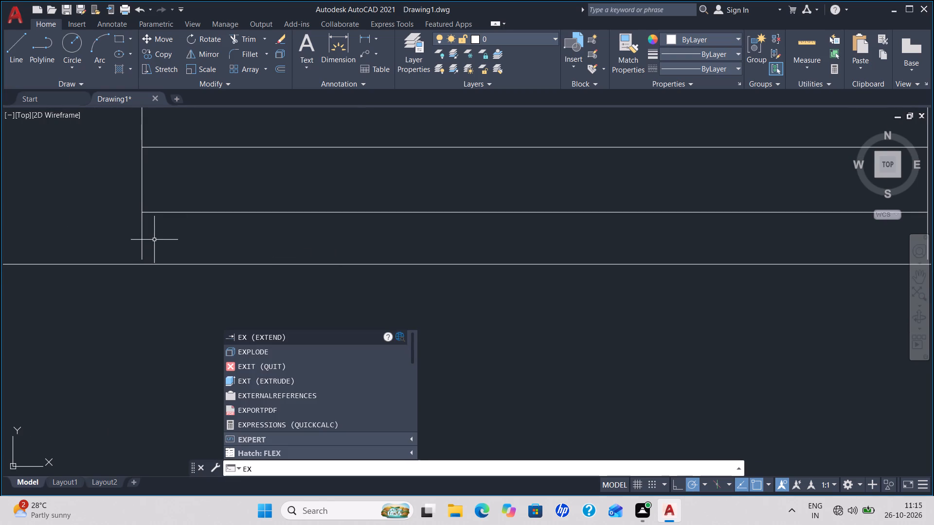
key(Return)
click(141, 234)
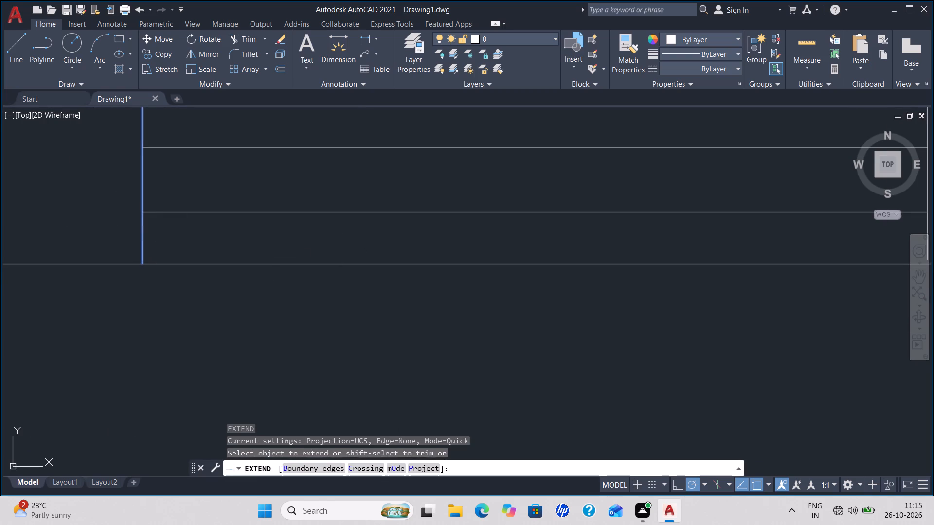
scroll(394, 233, down, 1)
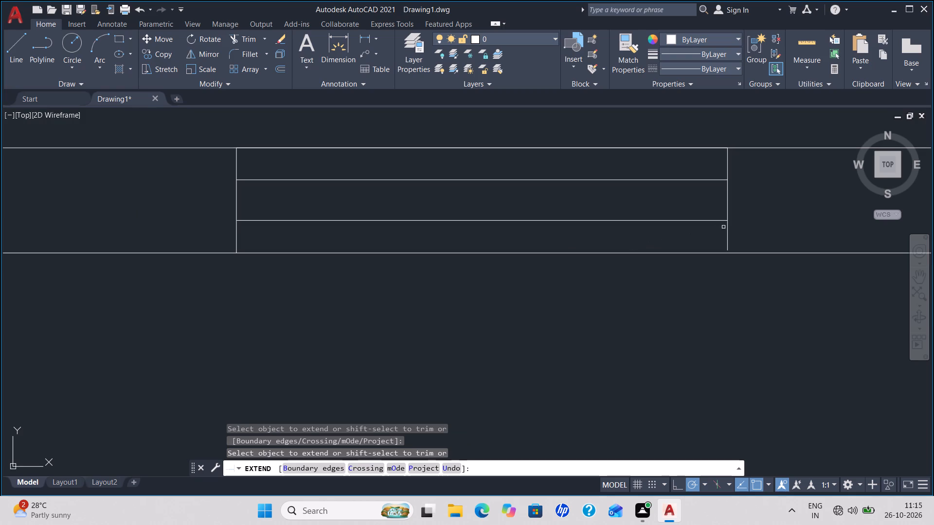
click(727, 238)
key(Escape)
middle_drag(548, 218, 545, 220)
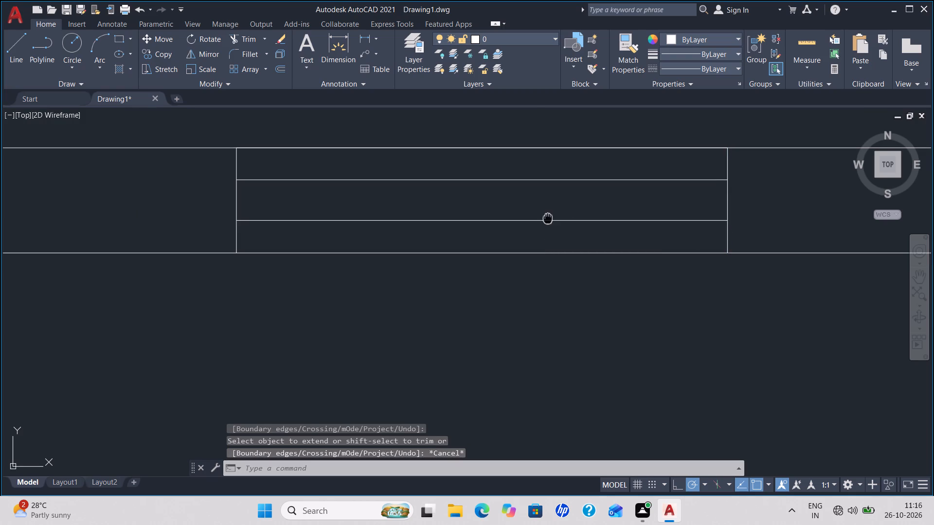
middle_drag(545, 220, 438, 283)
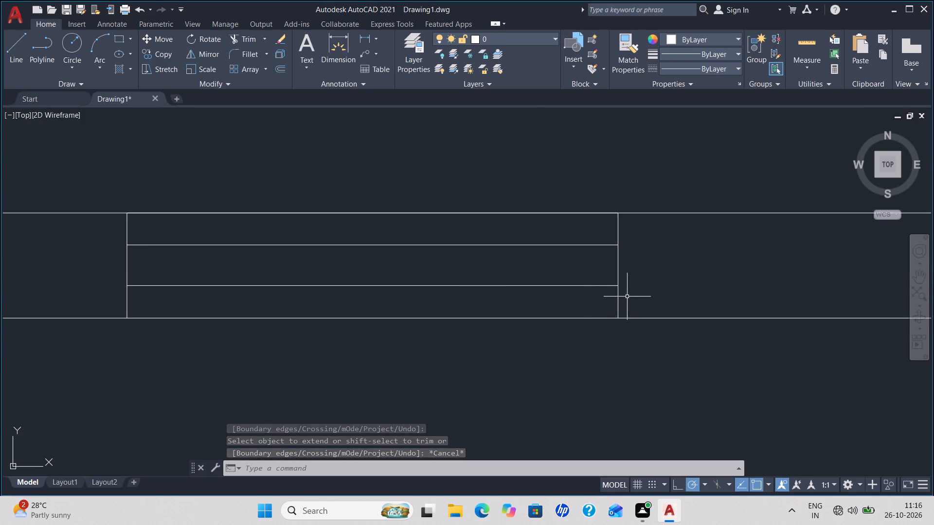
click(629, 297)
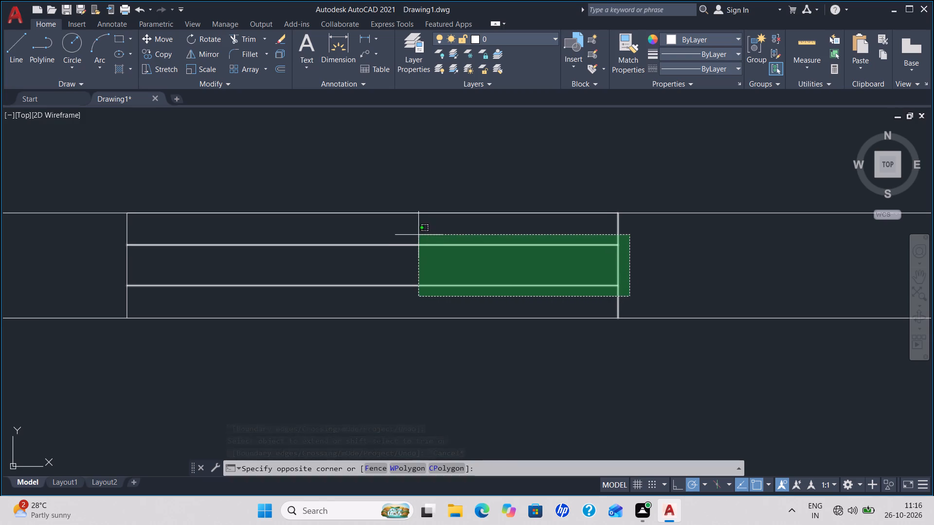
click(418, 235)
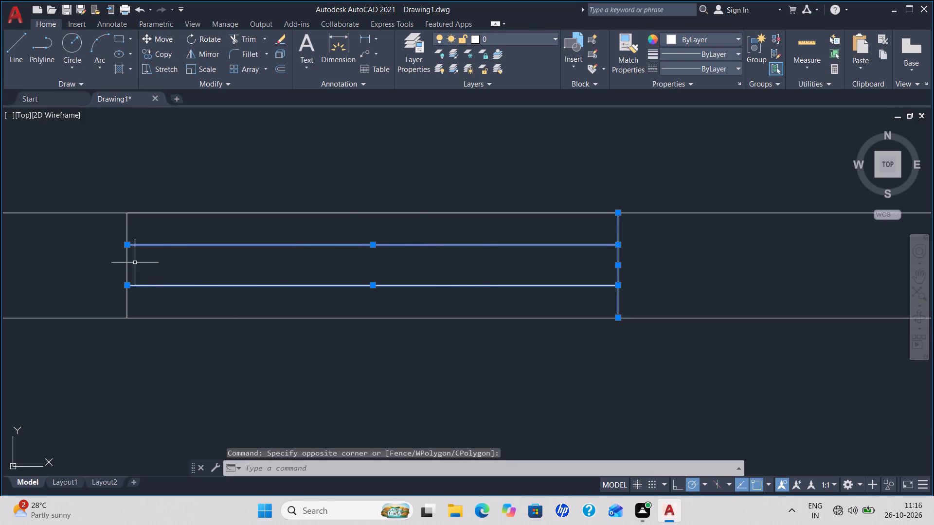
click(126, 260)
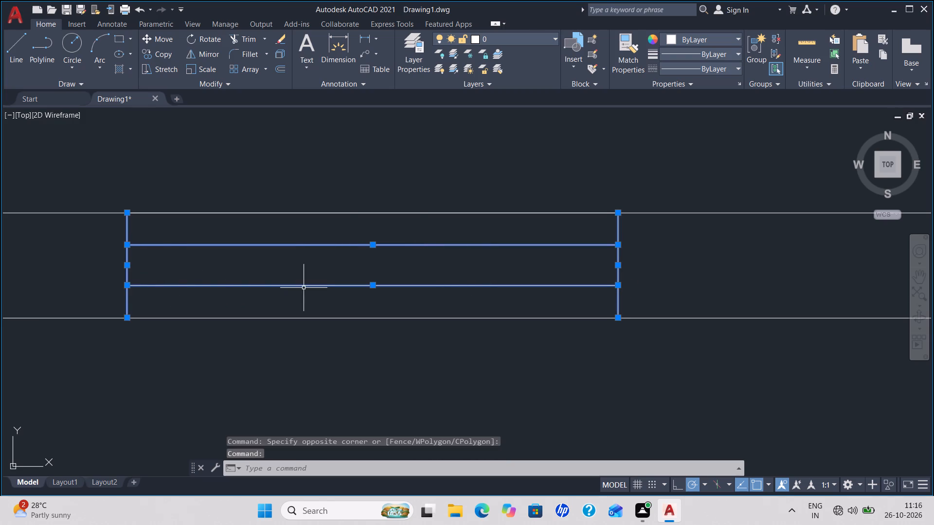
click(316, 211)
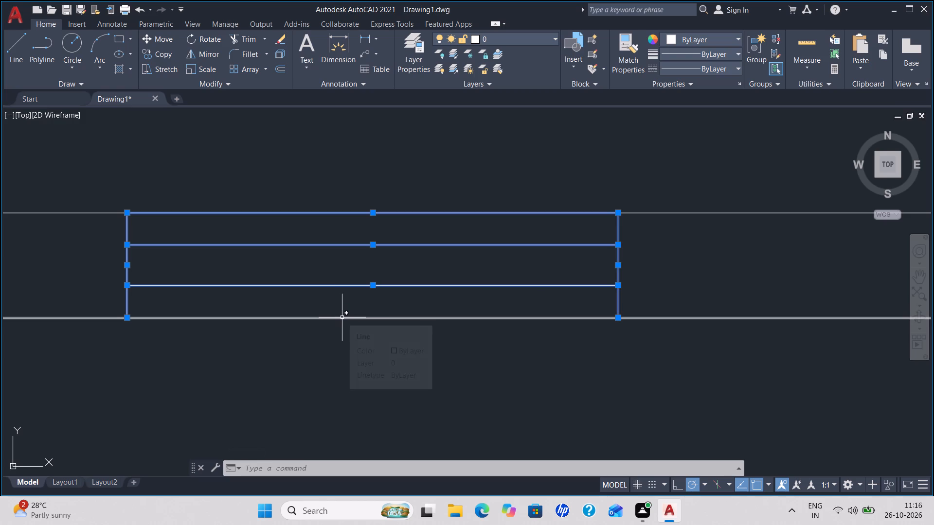
Draw a line along the top wall's inner line joining the lower ends of the window symbol's two end lines.
key(l)
key(Return)
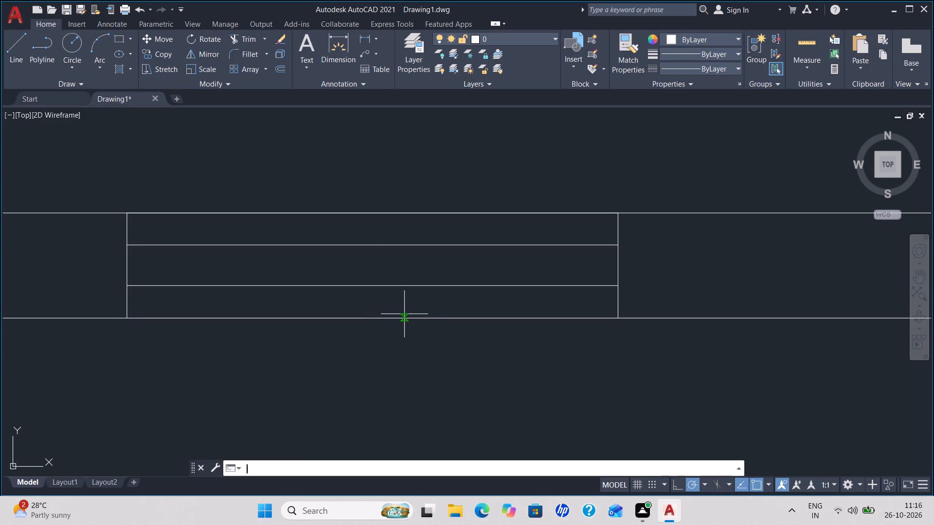
click(125, 315)
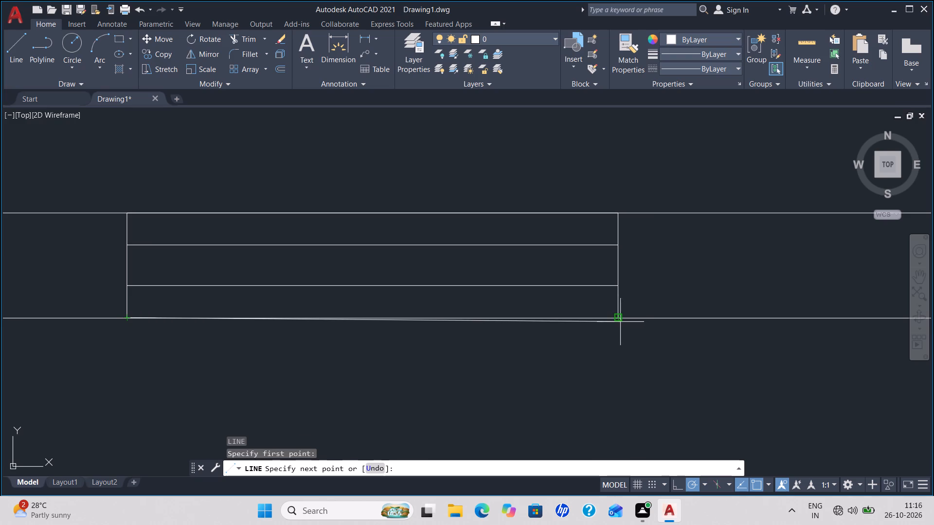
click(616, 317)
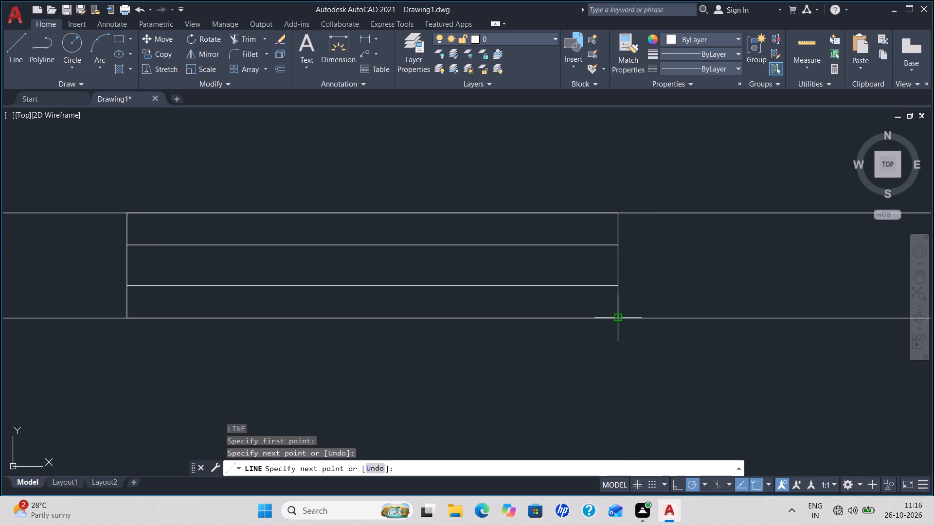
key(Escape)
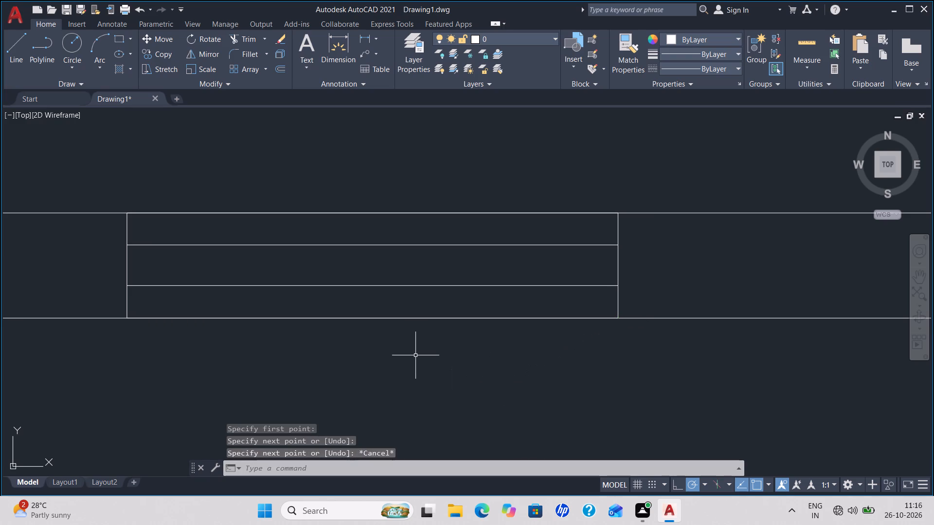
key(l)
key(Delete)
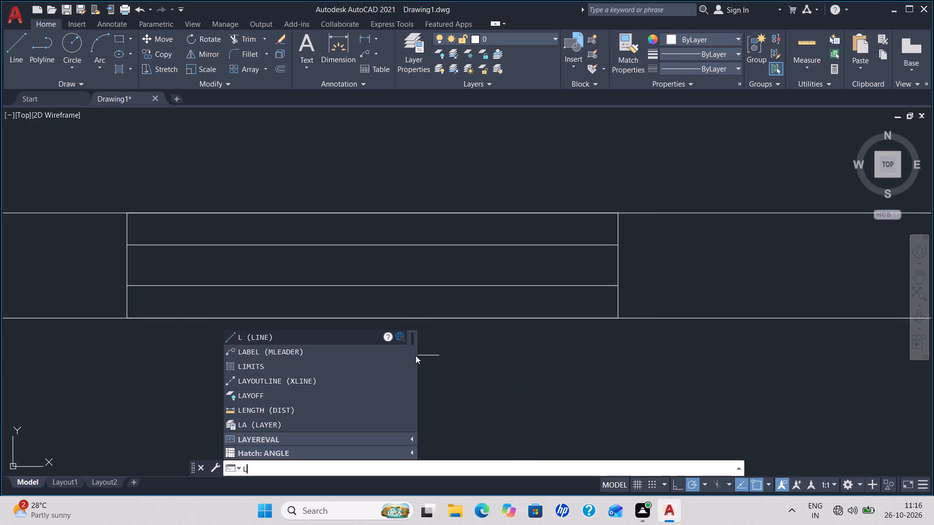
key(Escape)
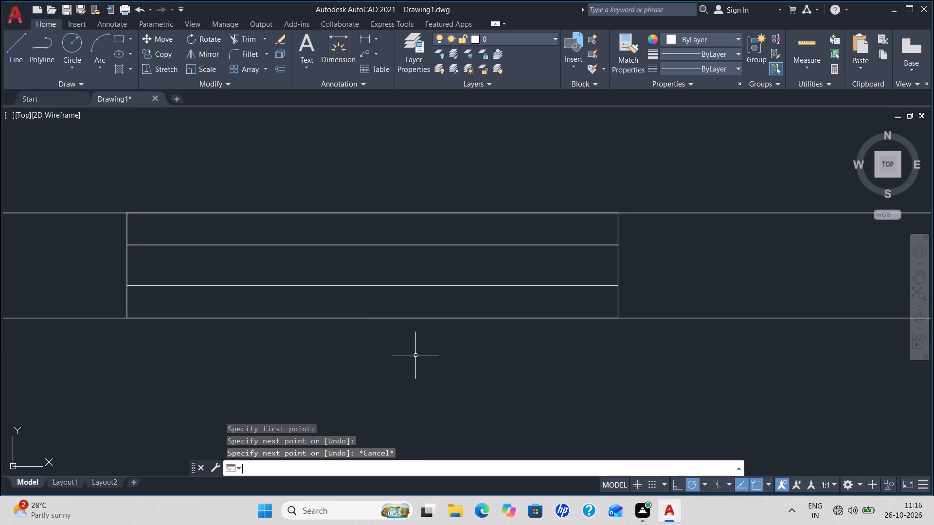
Group the four horizontal lines and two end lines of the window symbol in the top wall above the upper-left room.
click(356, 319)
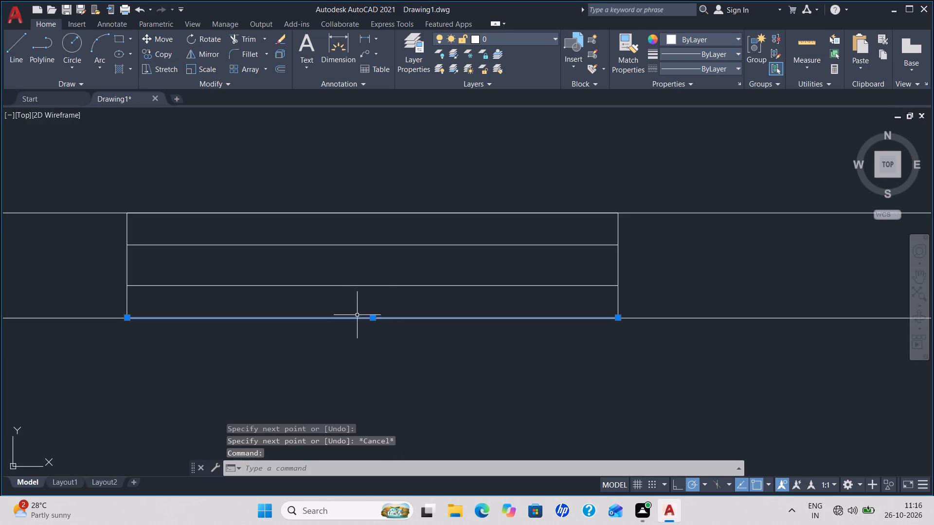
click(367, 285)
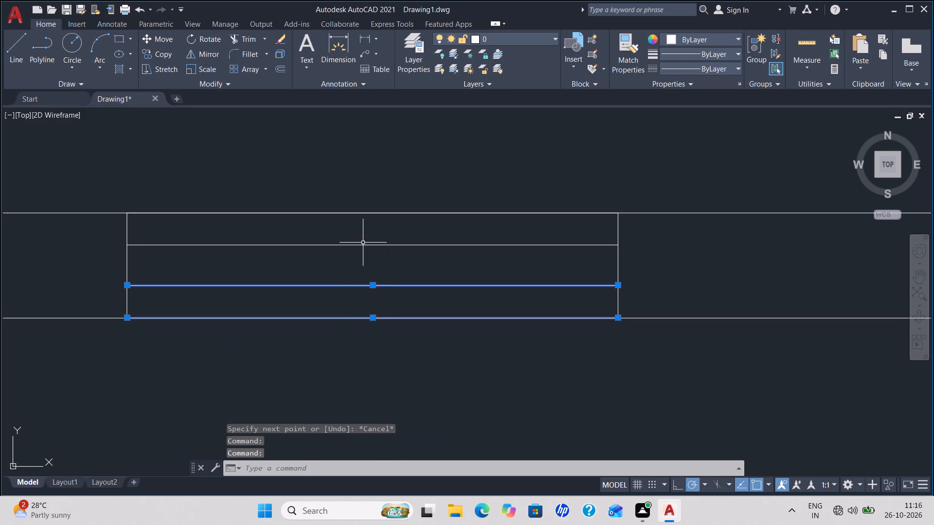
click(360, 245)
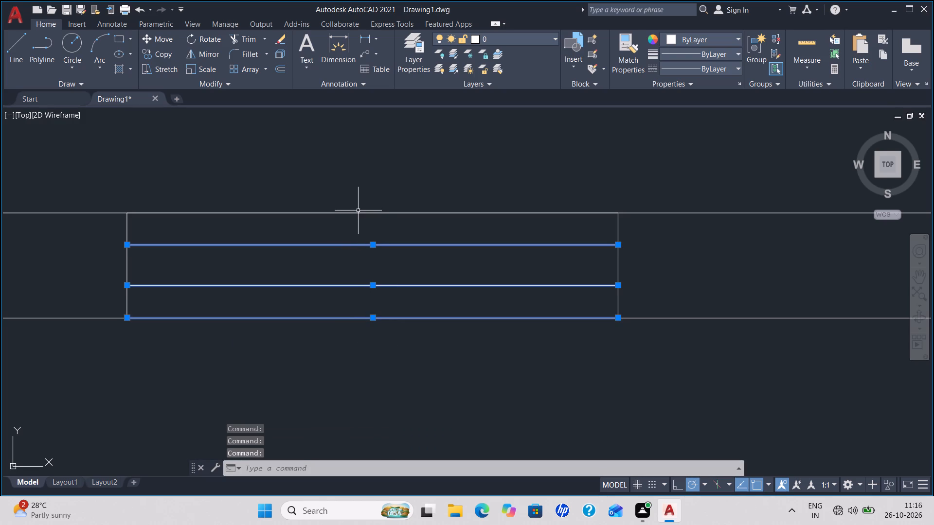
click(358, 213)
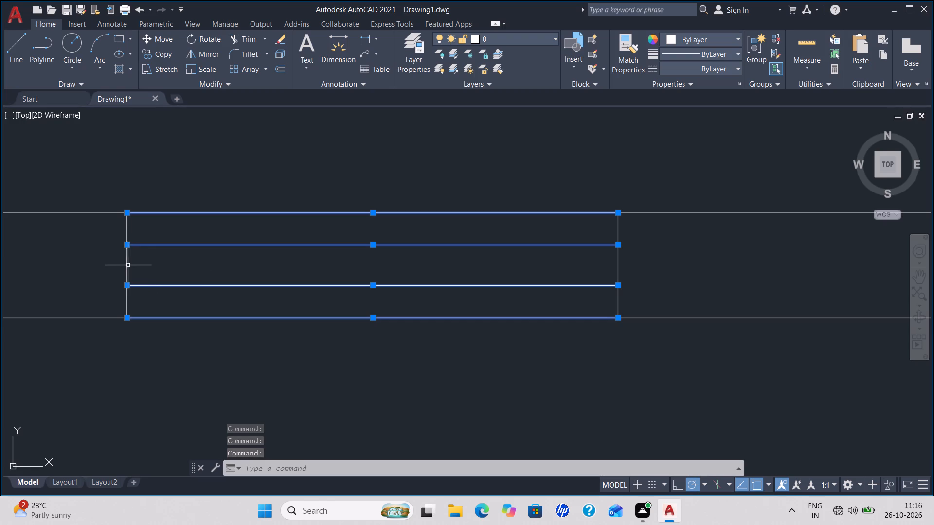
click(128, 265)
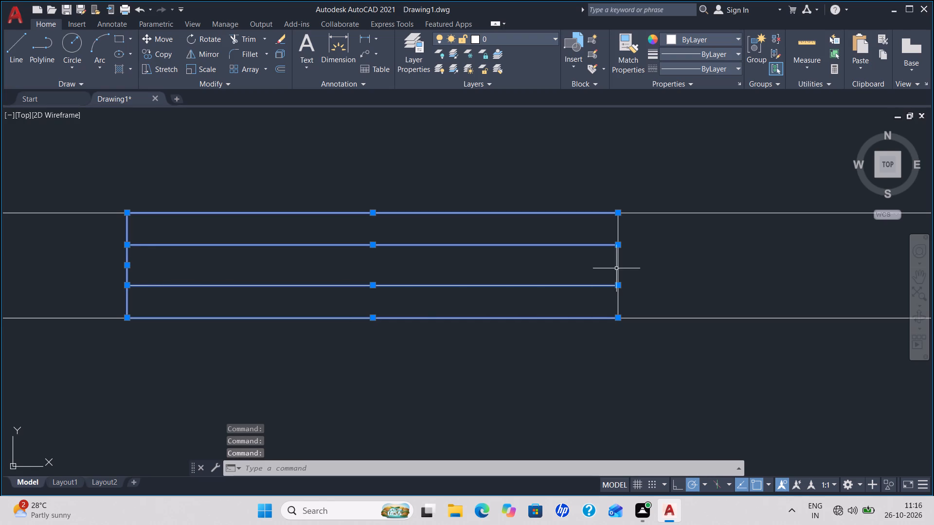
click(619, 267)
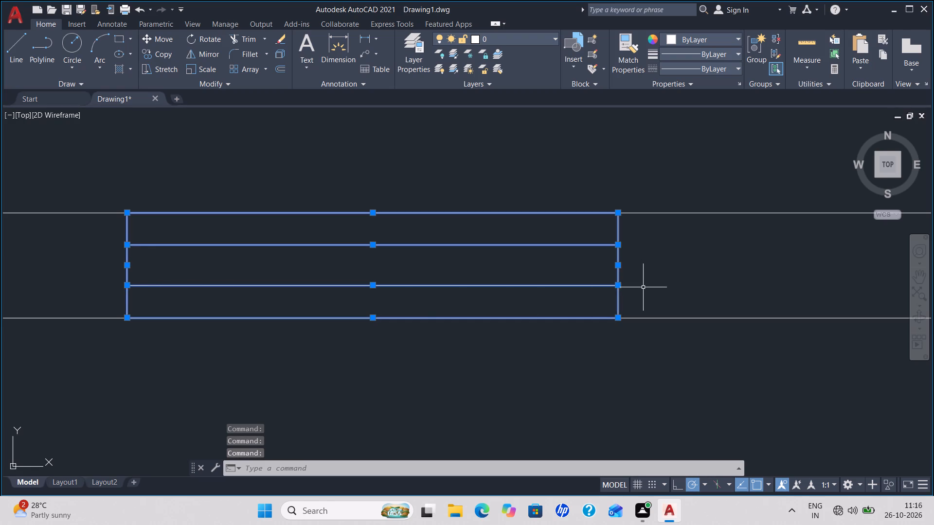
key(g)
key(Return)
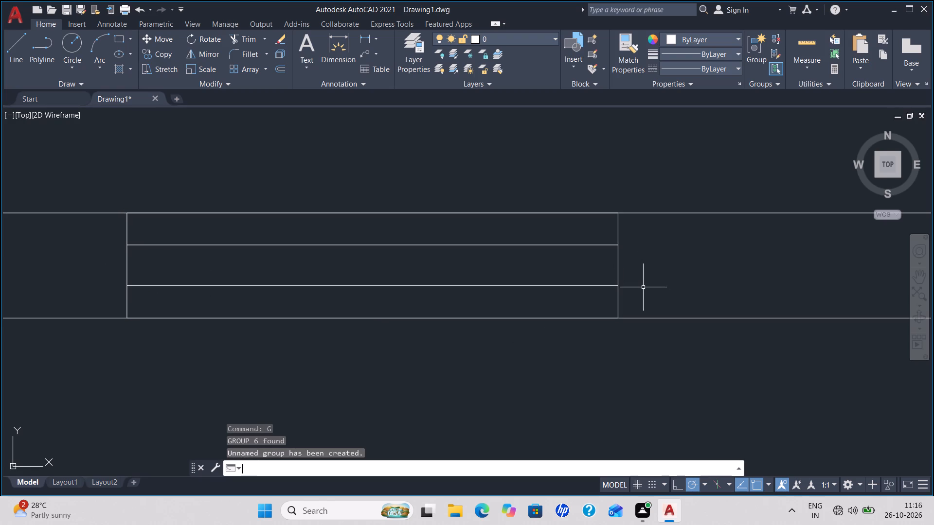
Copy the grouped window symbol from its upper-left corner onto the top wall's outer line above the upper-right room.
click(127, 215)
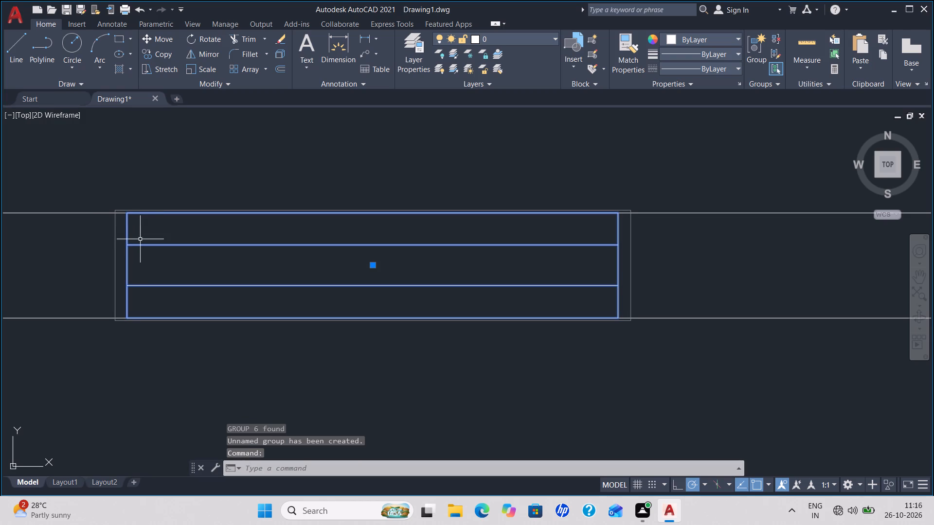
text(co)
key(Return)
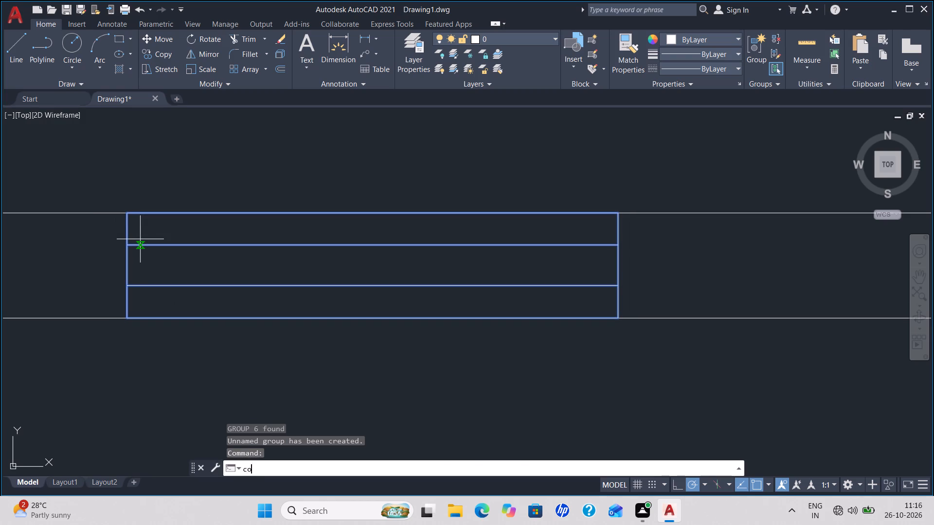
click(127, 211)
scroll(377, 258, down, 1)
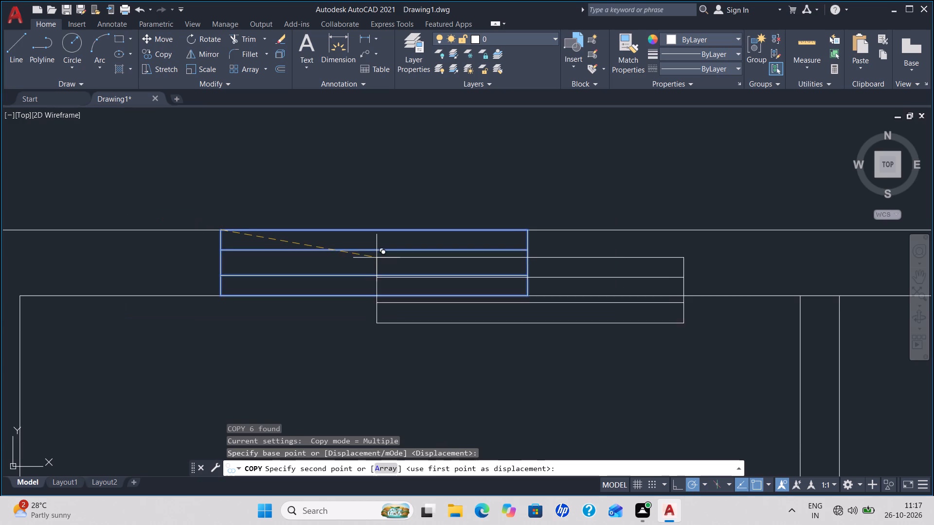
middle_drag(527, 245, 0, 277)
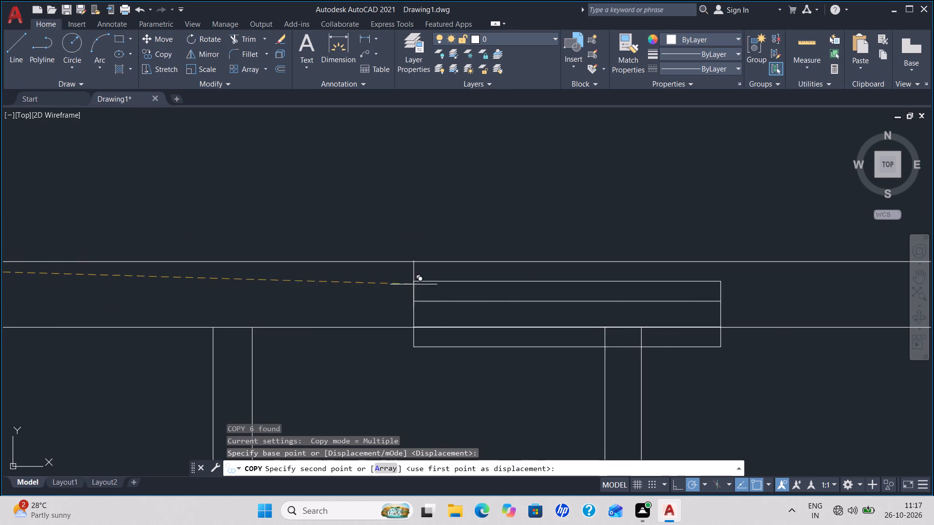
middle_drag(462, 284, 0, 276)
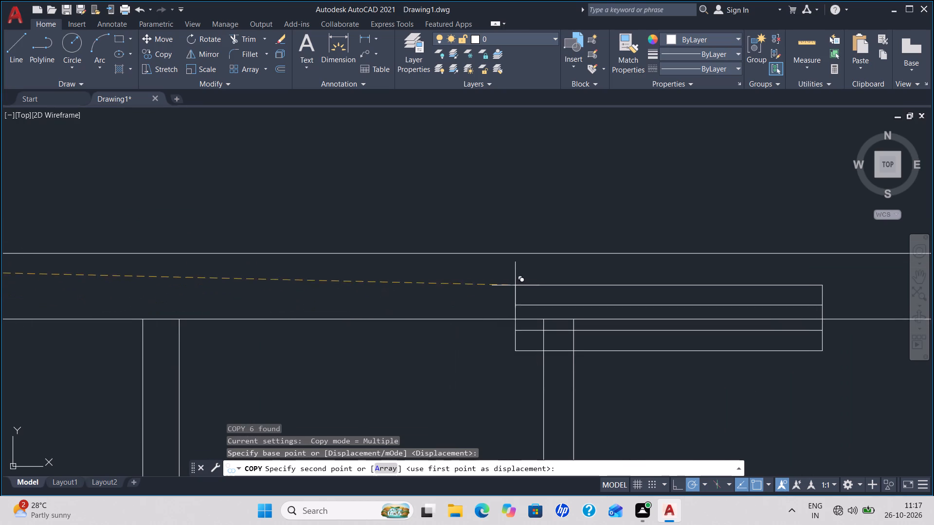
middle_drag(517, 283, 12, 271)
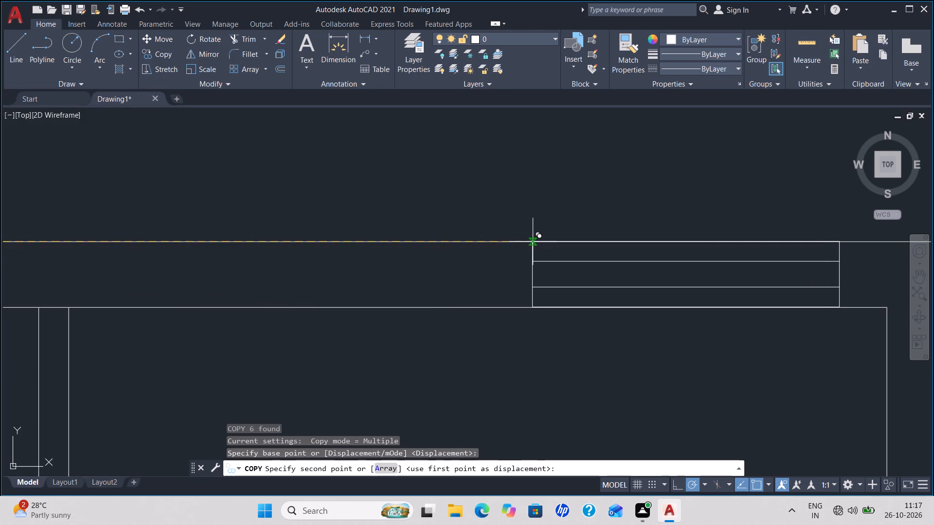
click(308, 242)
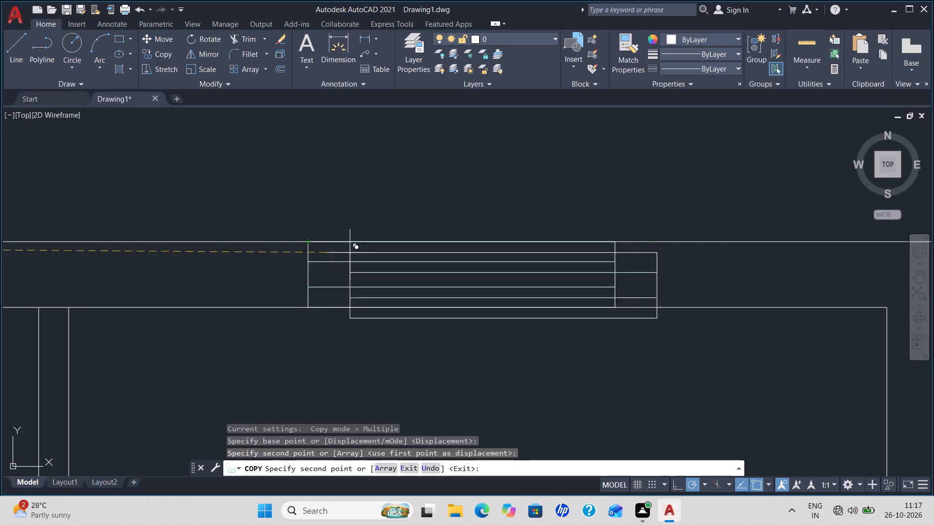
scroll(343, 317, down, 1)
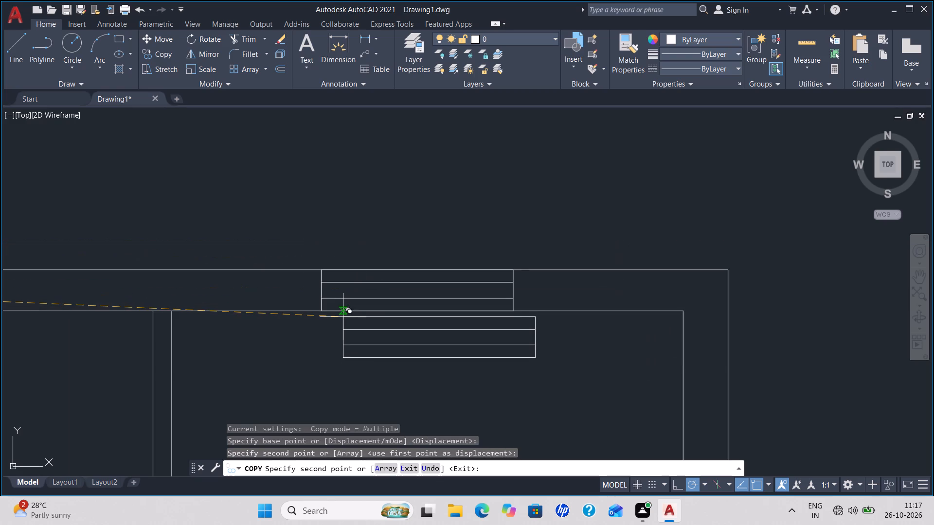
middle_drag(339, 317, 326, 187)
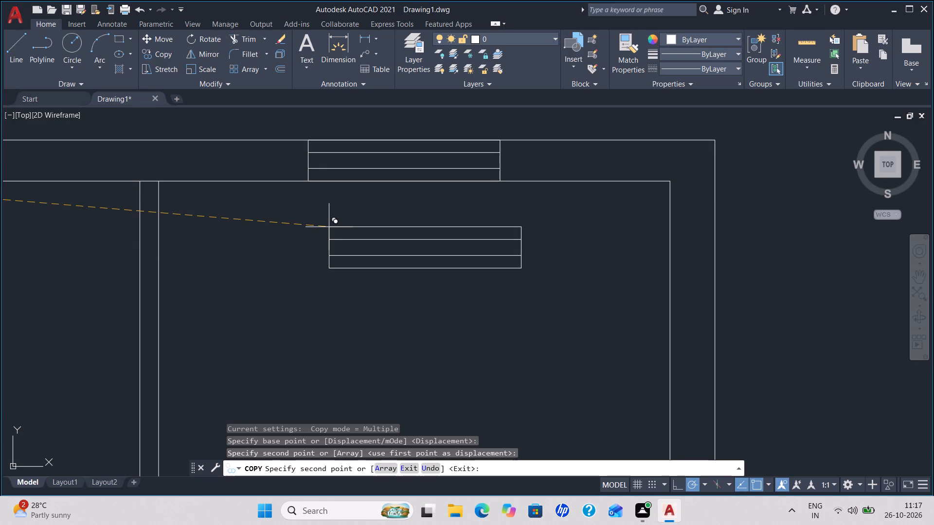
key(Delete)
key(Escape)
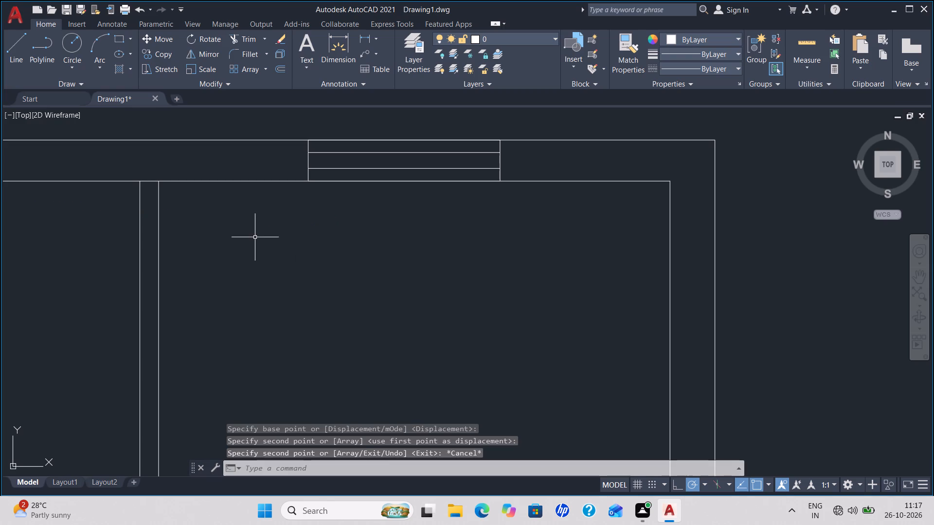
Group the lines of the small window symbol outside the left outer wall, below the uppermost window symbol.
middle_drag(255, 237, 637, 292)
middle_drag(195, 335, 359, 307)
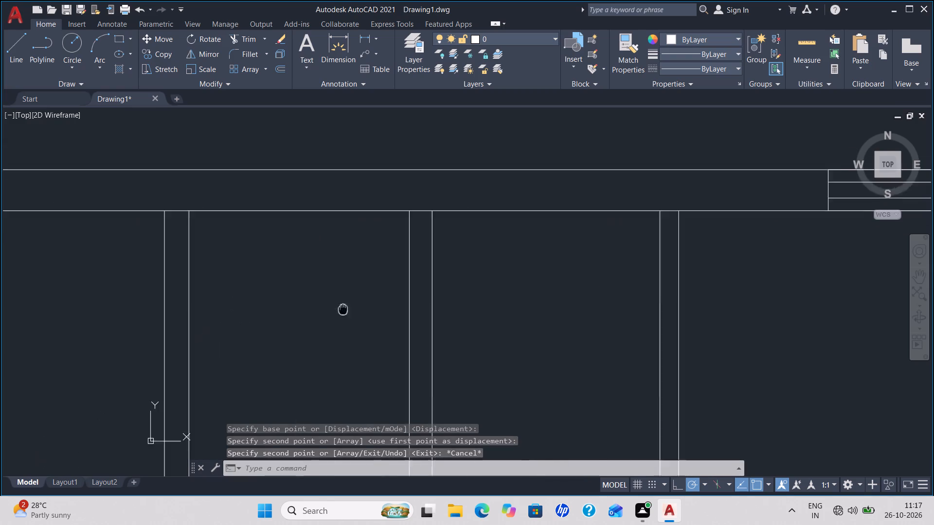
middle_drag(359, 307, 570, 282)
middle_drag(222, 296, 532, 366)
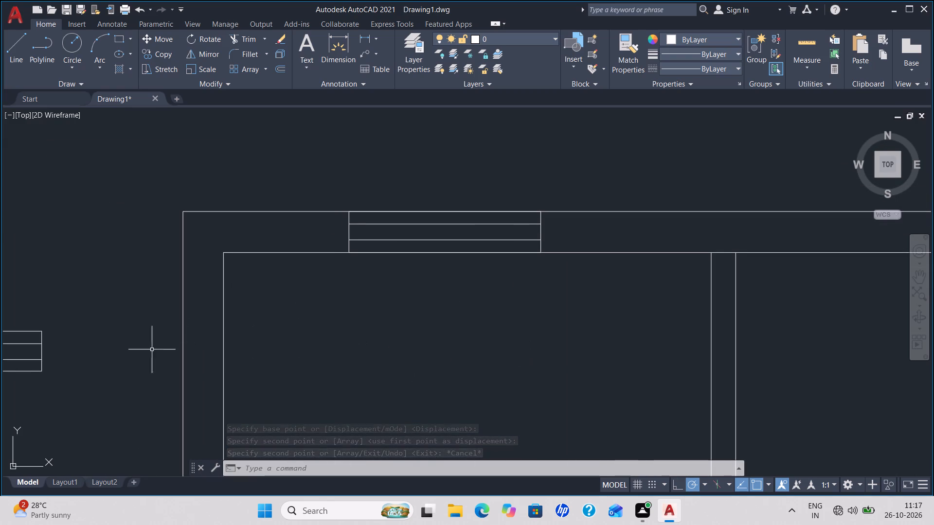
middle_drag(113, 360, 381, 297)
drag(217, 388, 201, 377)
drag(93, 339, 95, 346)
key(g)
key(Return)
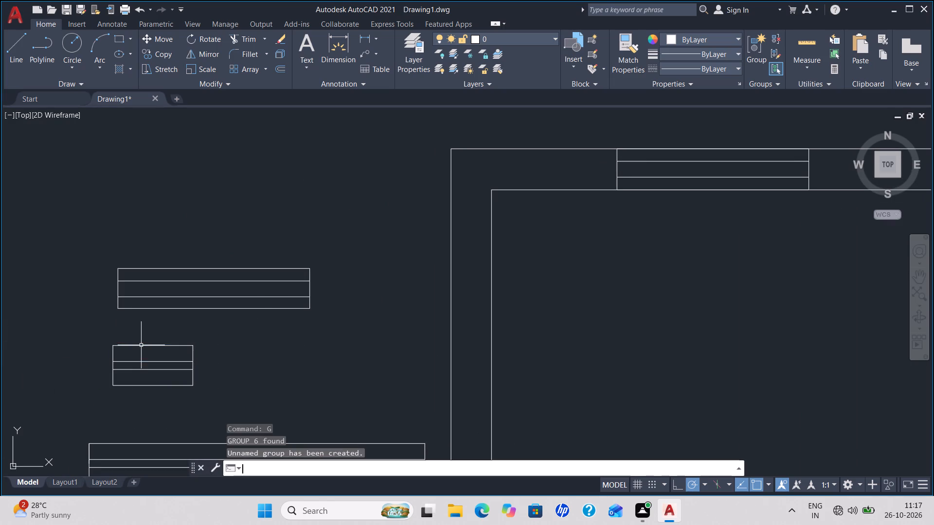
Copy the small window symbol from its upper-left corner onto the top wall's outer line above each of the two narrow middle rooms.
click(111, 343)
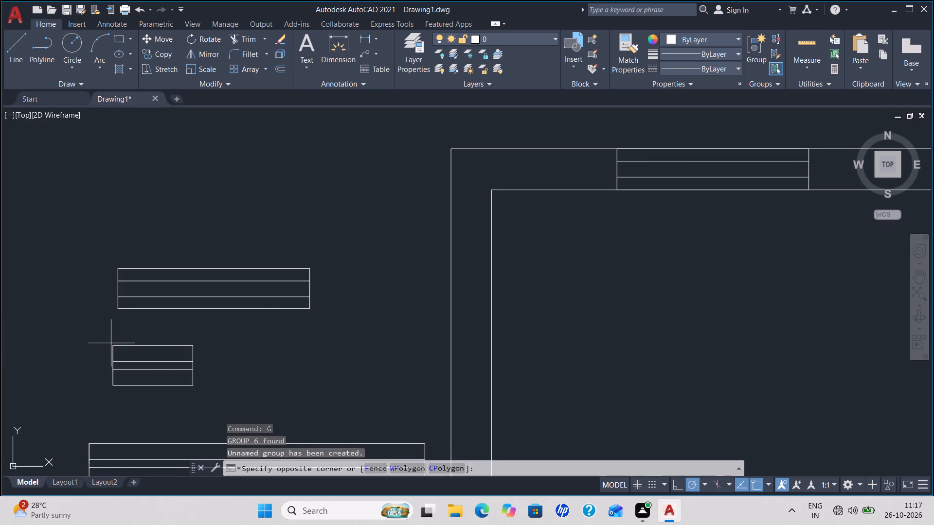
click(115, 350)
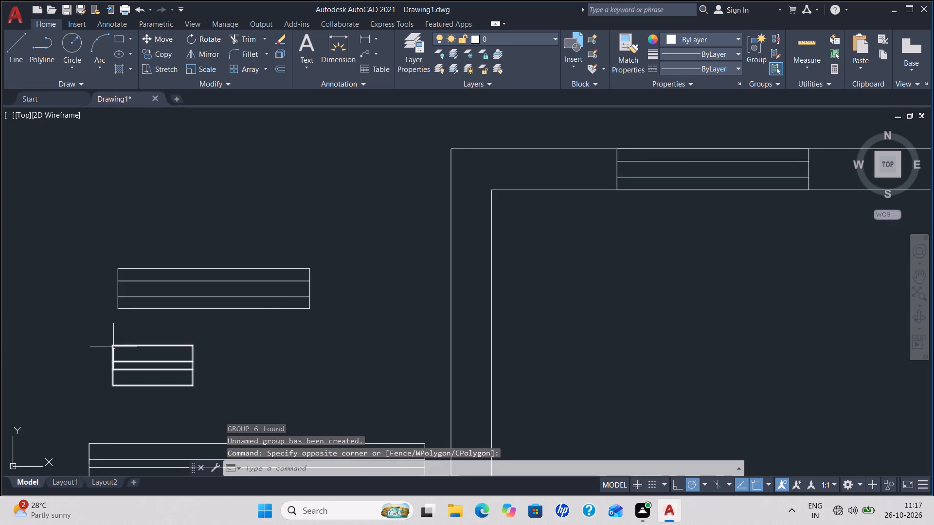
click(113, 347)
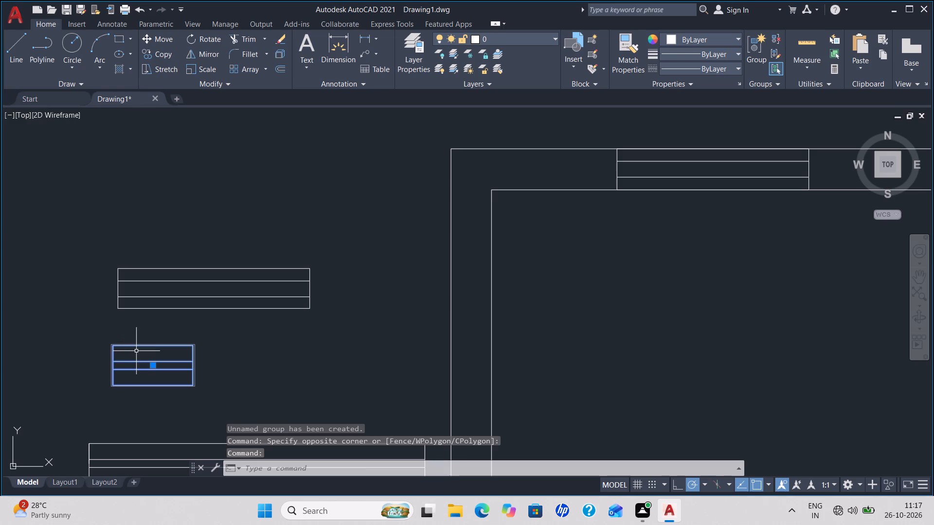
text(co)
key(Return)
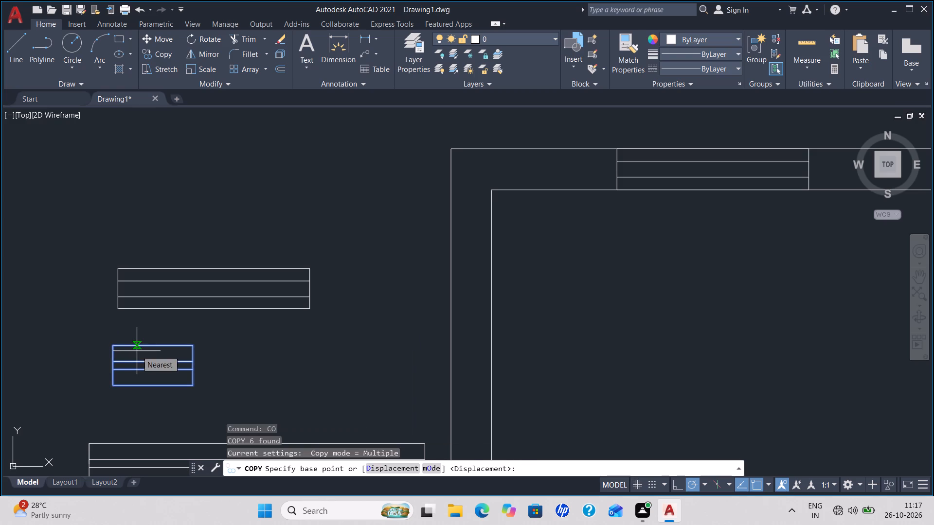
click(115, 343)
middle_drag(532, 224, 519, 227)
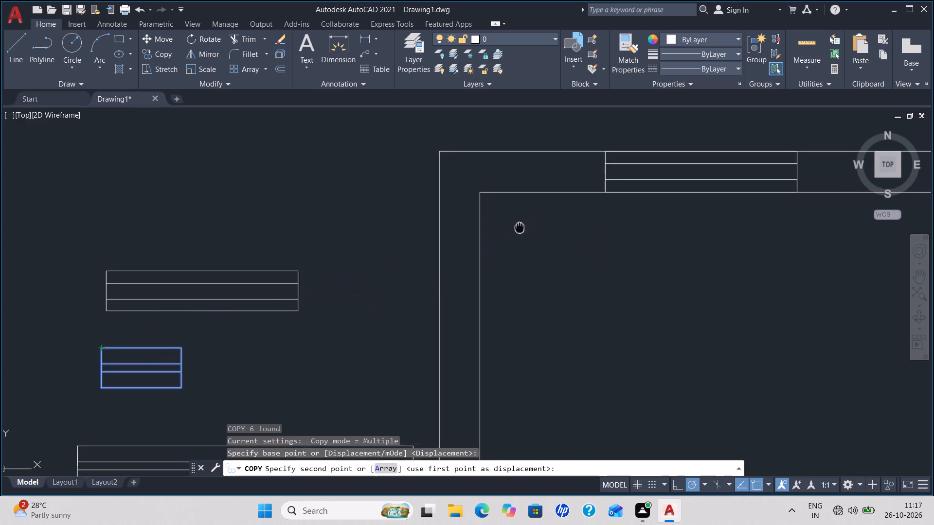
middle_drag(519, 227, 0, 279)
middle_drag(446, 205, 444, 205)
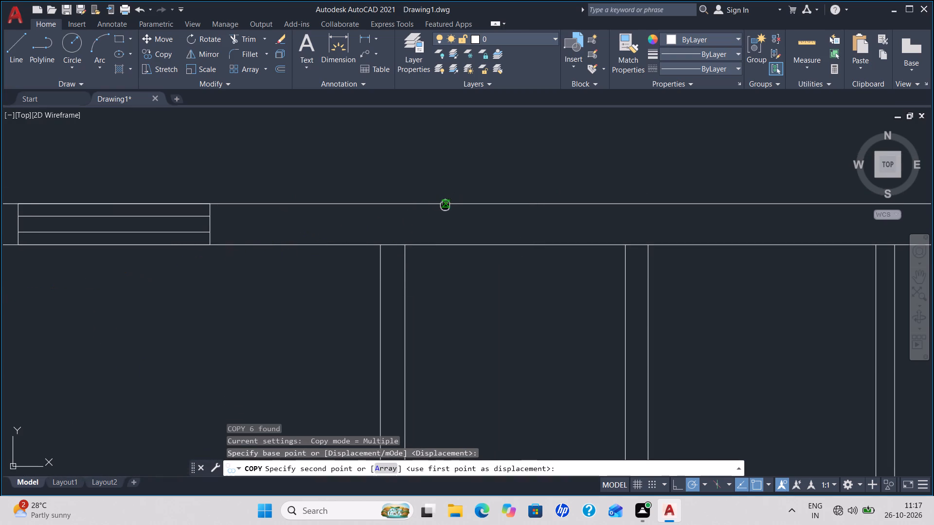
middle_drag(444, 205, 212, 253)
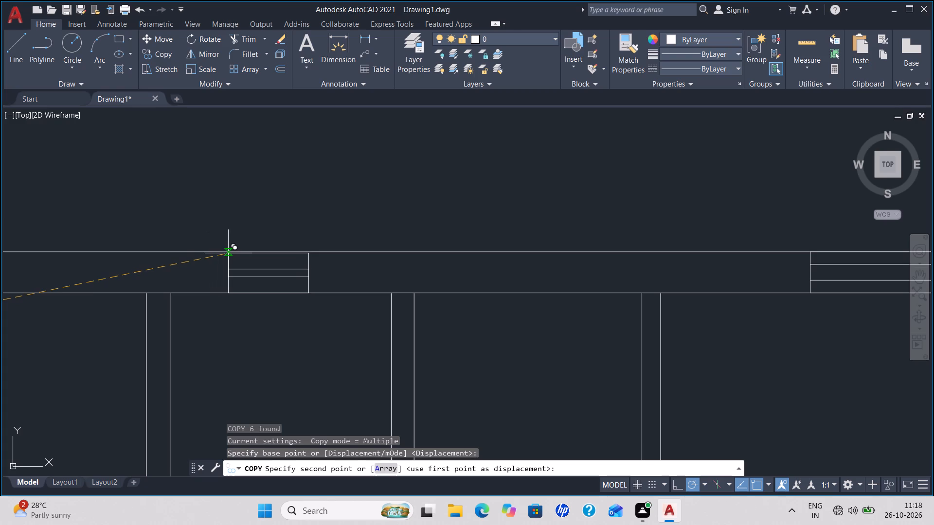
click(228, 253)
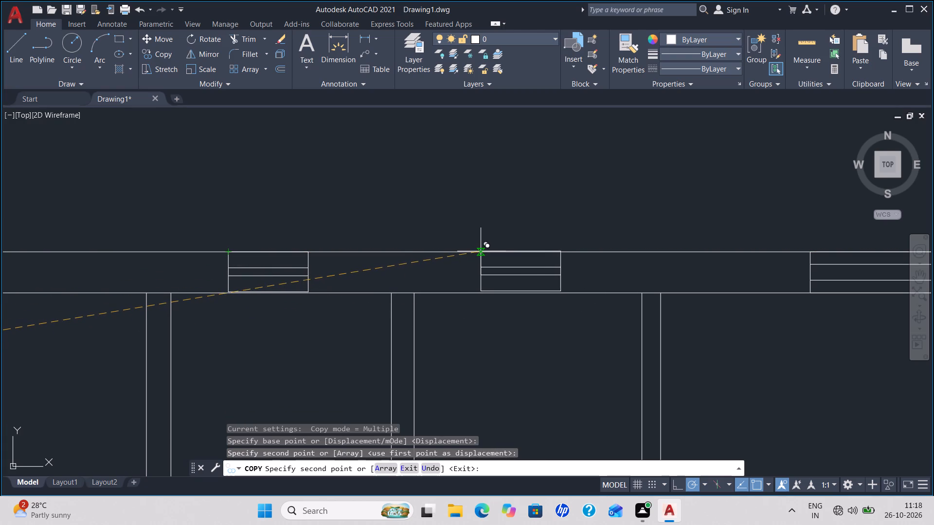
click(481, 253)
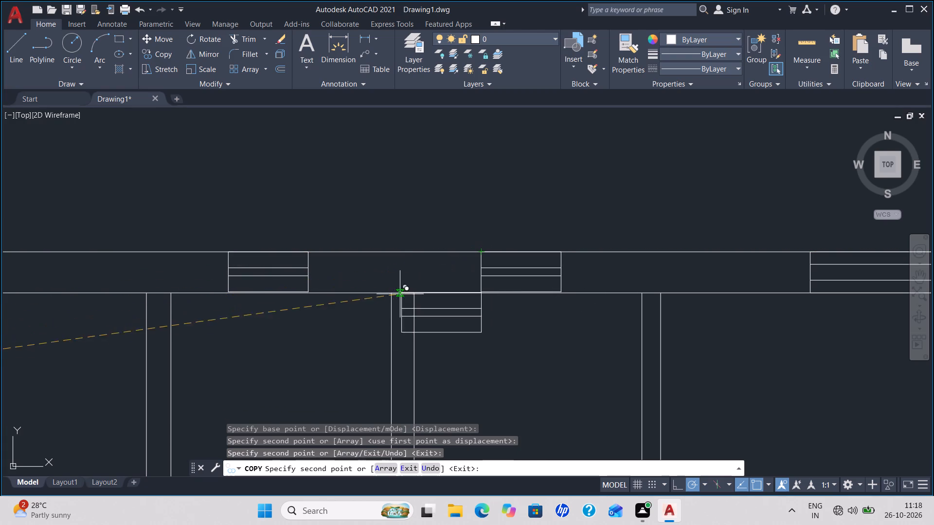
key(Escape)
Ungroup the small window symbol above the left one of the two narrow middle rooms and erase its bottom line.
scroll(266, 290, up, 4)
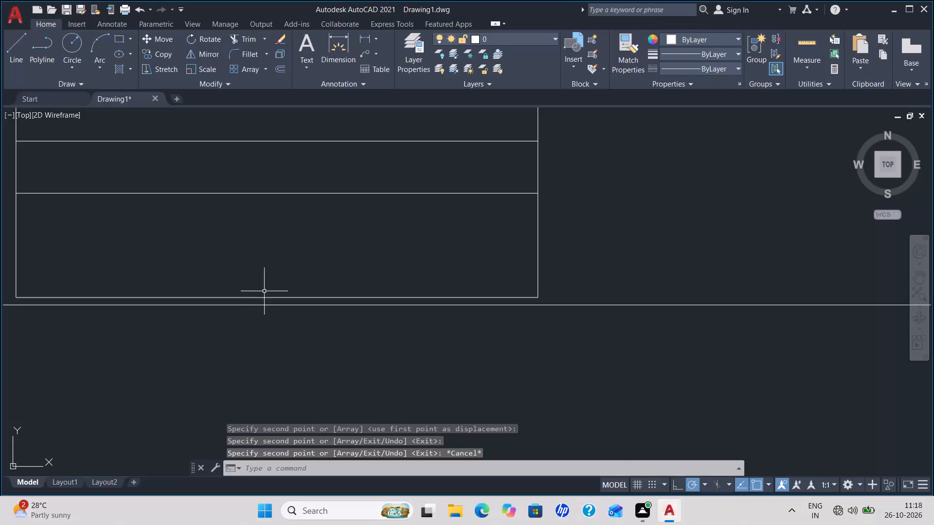
click(271, 298)
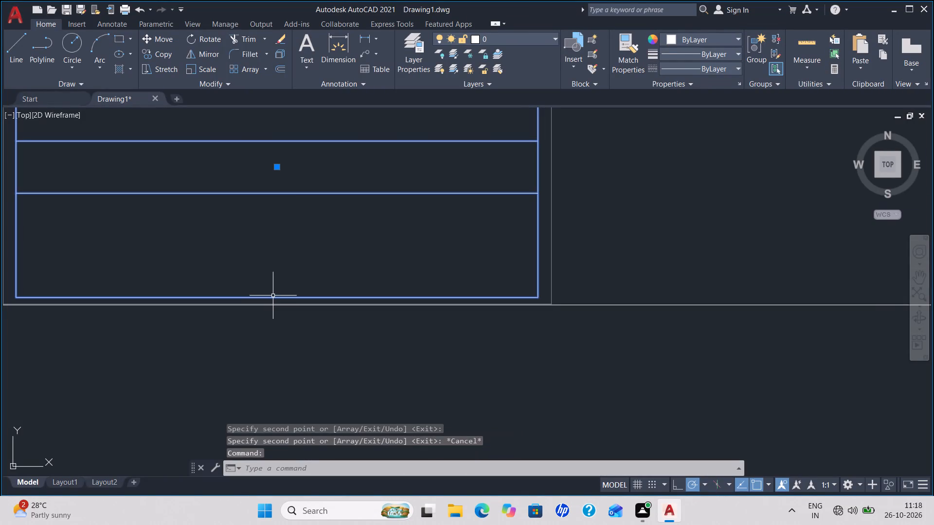
text(ung)
key(Return)
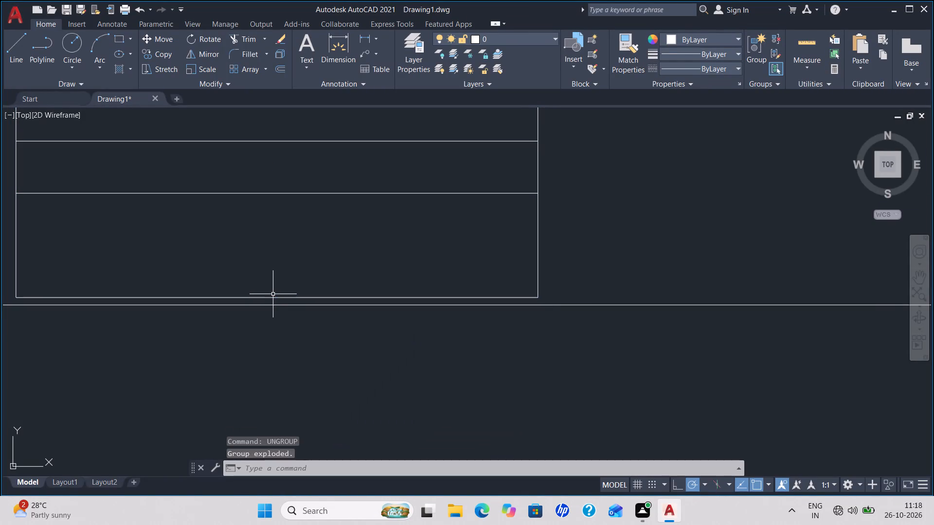
click(272, 297)
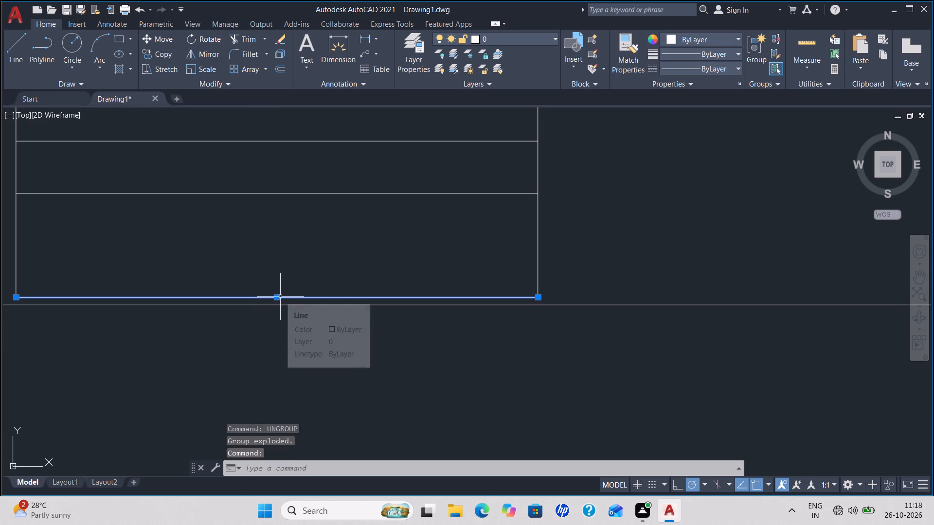
key(Delete)
Extend both side lines of the small window symbol above the left narrow middle room to the top wall's inner line.
text(ex)
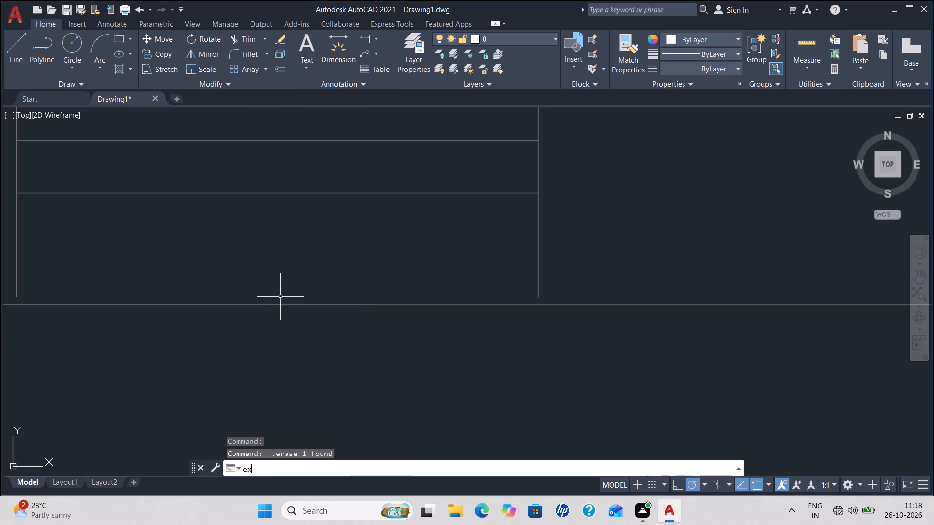
key(Return)
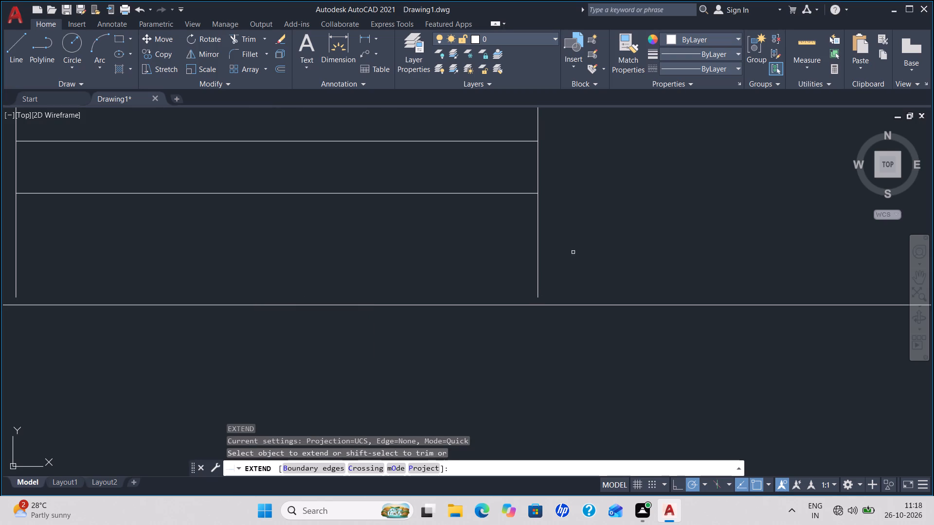
click(538, 263)
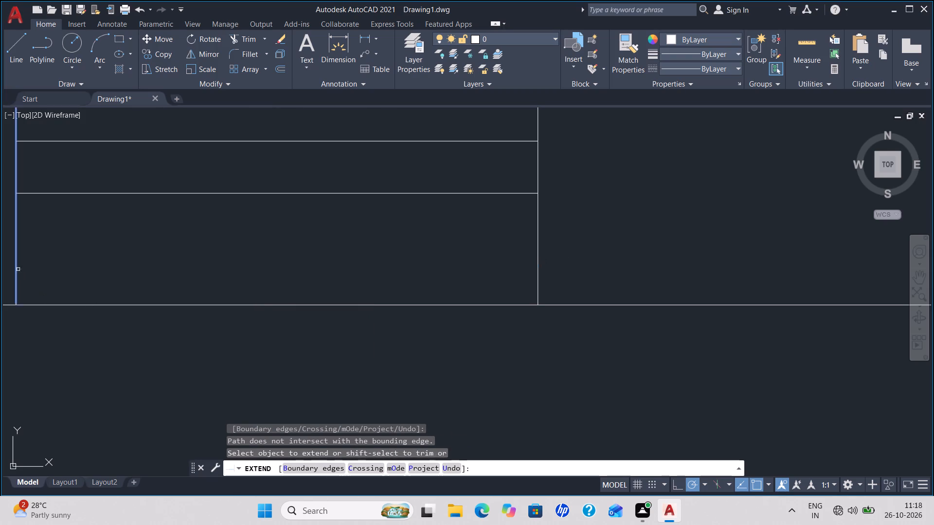
click(17, 267)
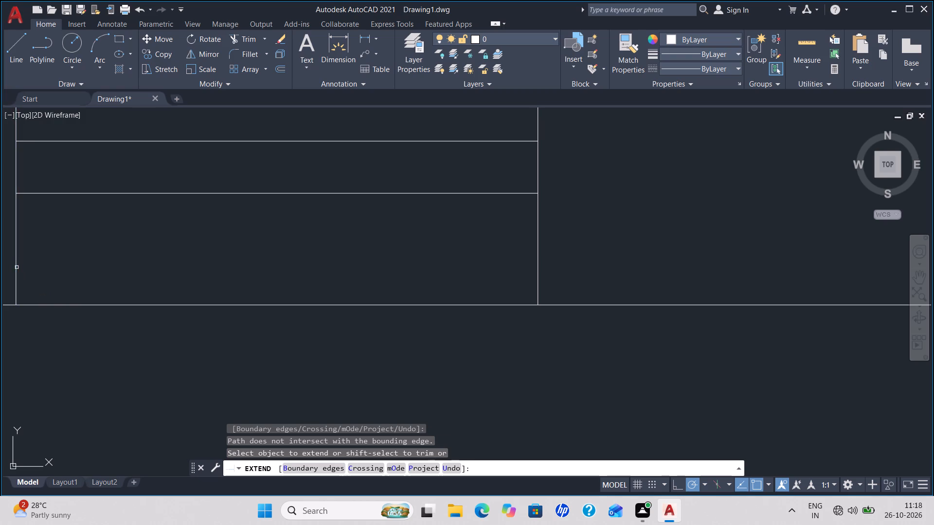
key(Escape)
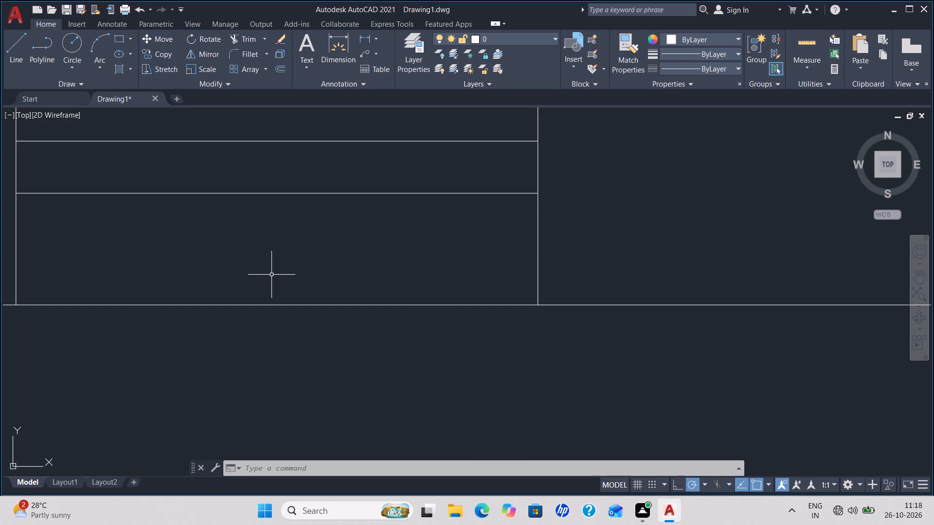
Draw a closing line along the top wall's inner line between the lower ends of the window symbol's two side lines.
key(l)
key(Return)
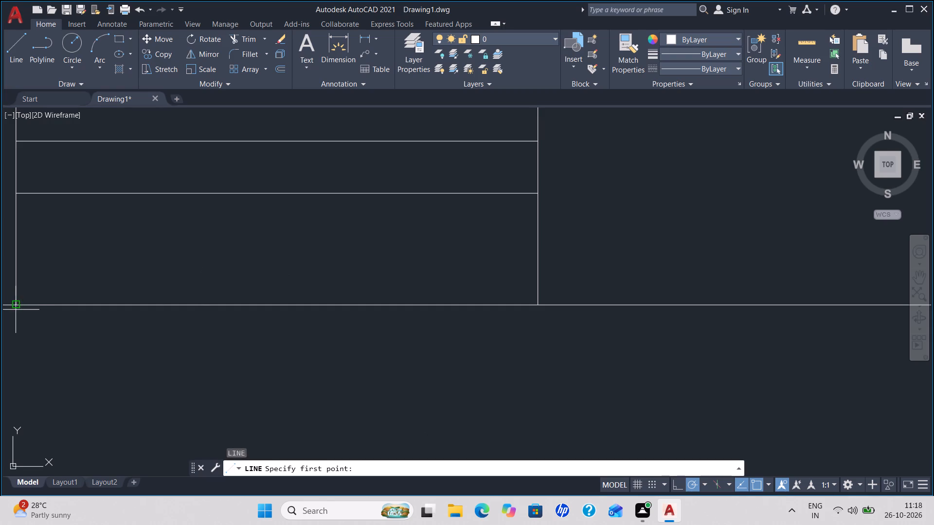
click(18, 303)
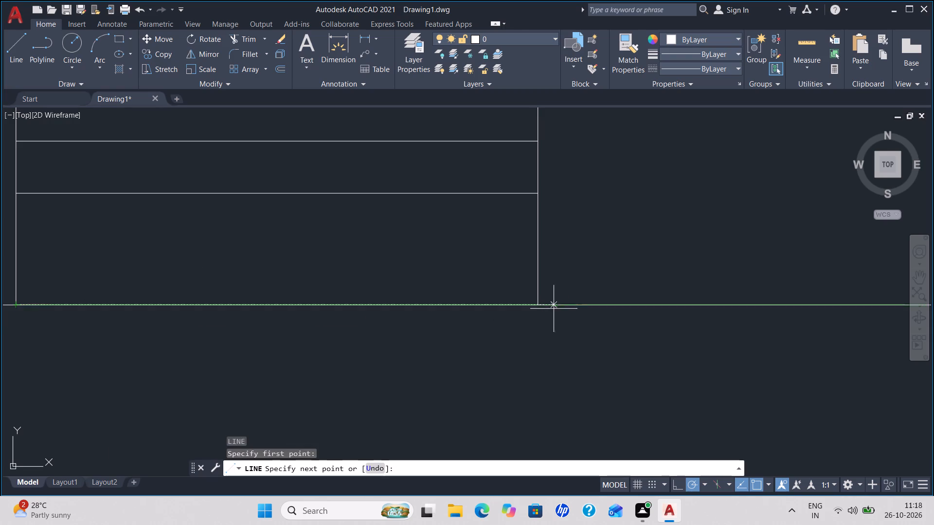
click(535, 302)
key(Escape)
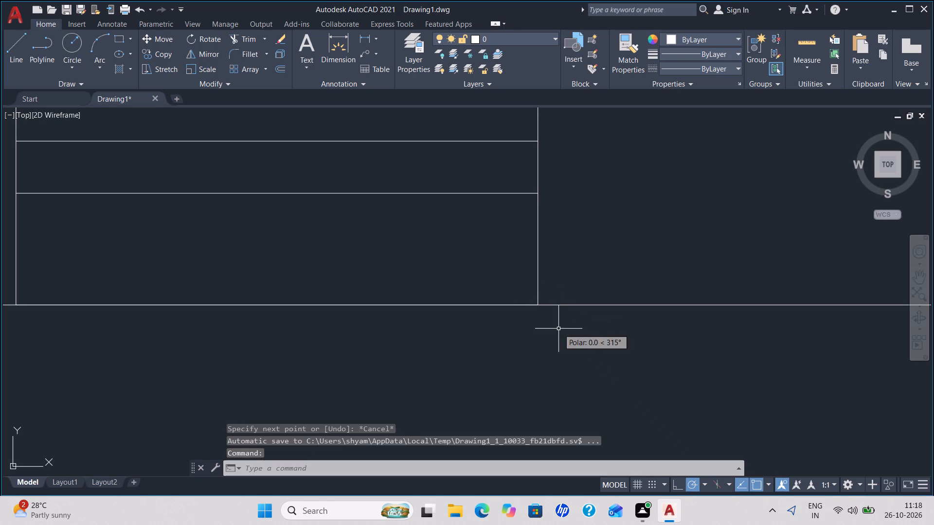
Group the six lines of the small window symbol above the left narrow middle room.
click(460, 304)
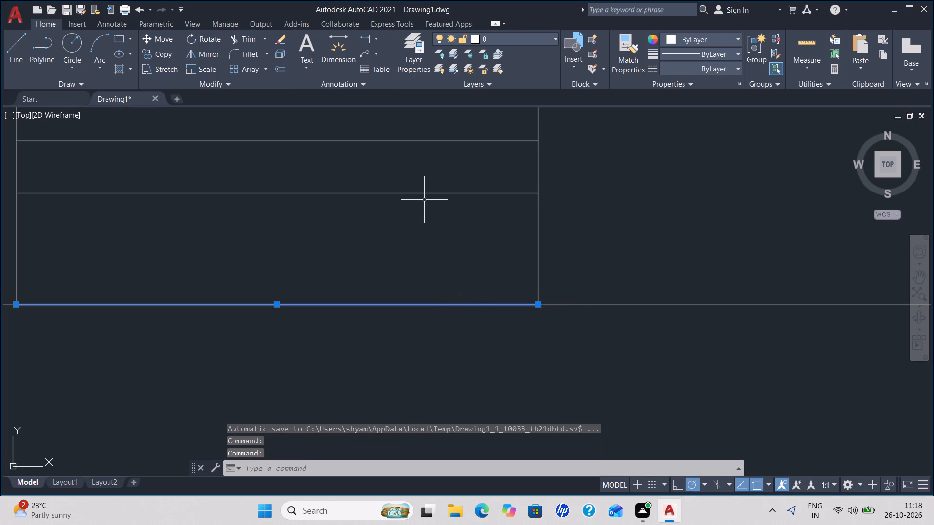
click(424, 193)
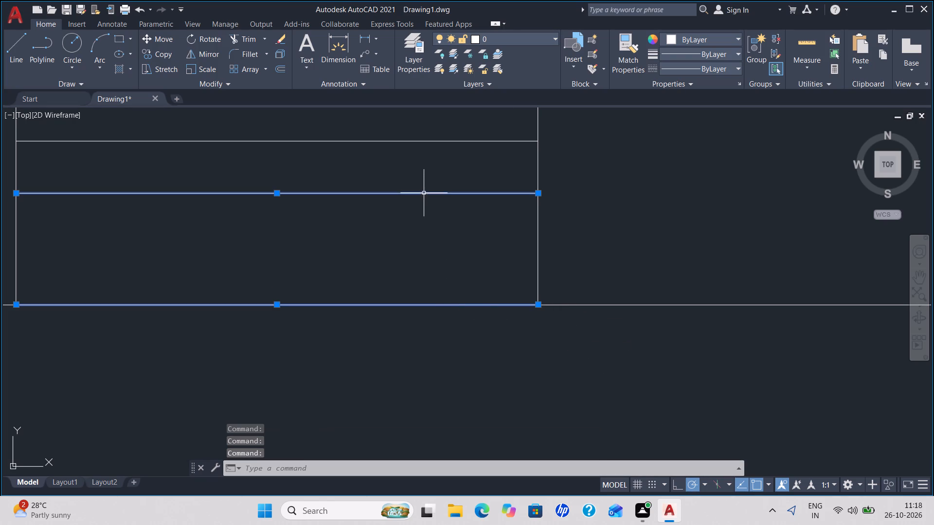
click(413, 139)
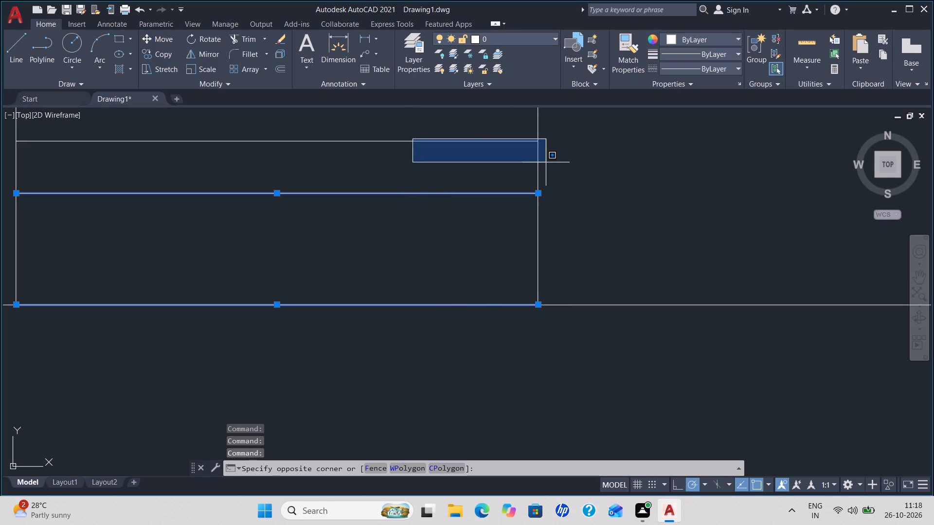
click(554, 163)
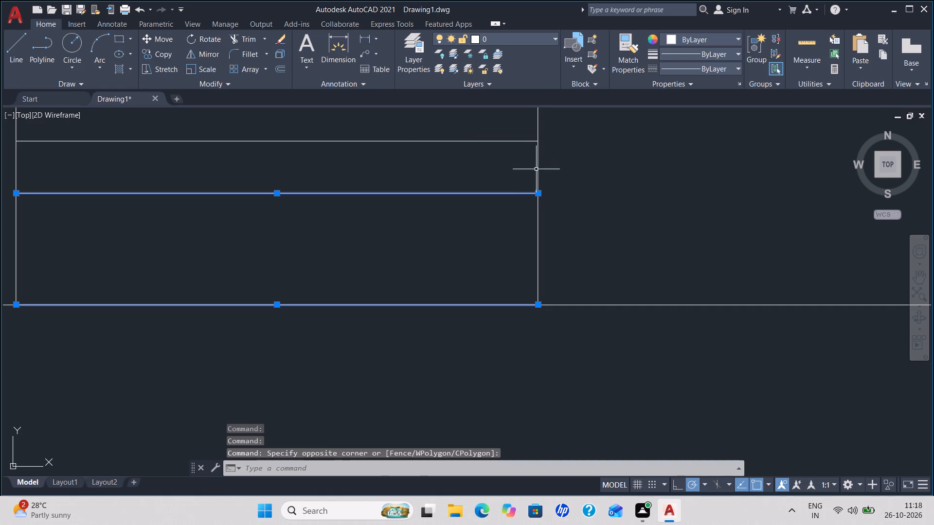
click(537, 169)
click(464, 140)
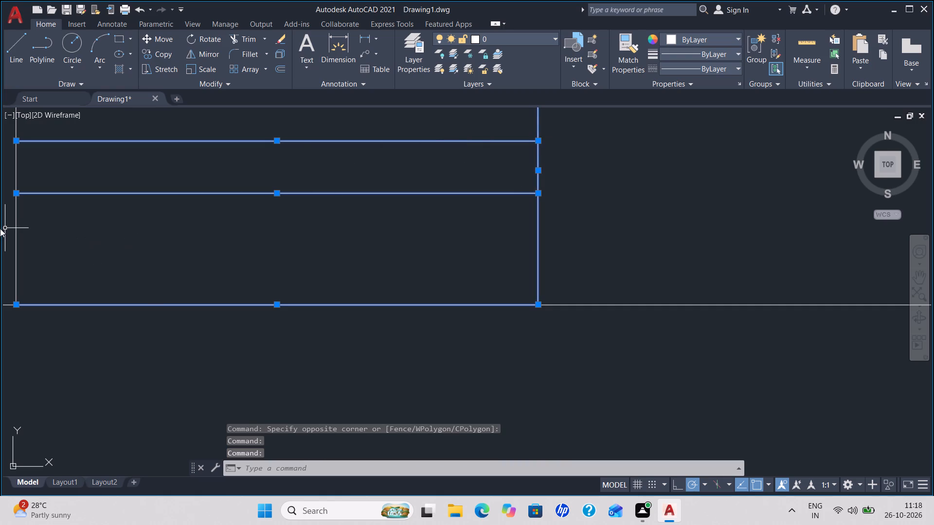
click(17, 226)
middle_drag(130, 241, 236, 397)
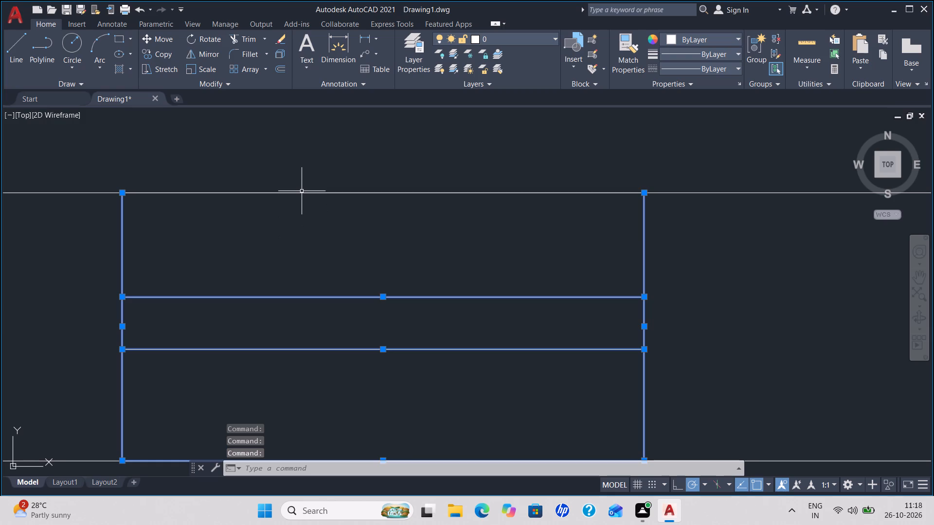
click(302, 191)
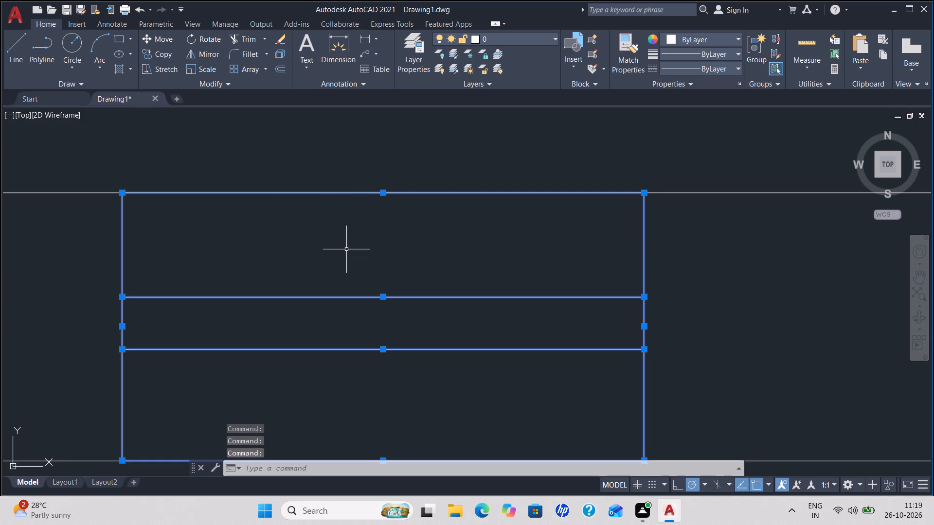
key(g)
key(Return)
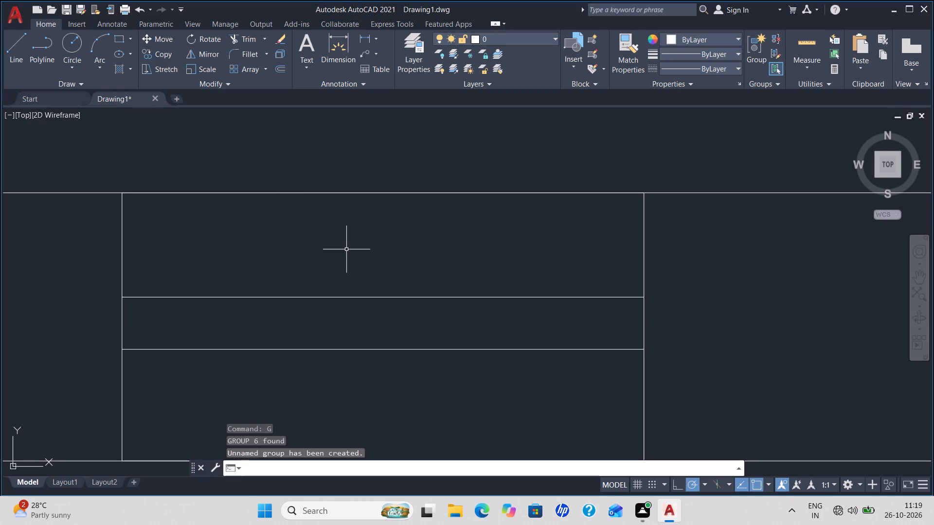
Copy the regrouped window symbol from its upper-left corner onto the upper-left corner of the symbol above the right narrow middle room.
click(556, 297)
text(co)
key(Return)
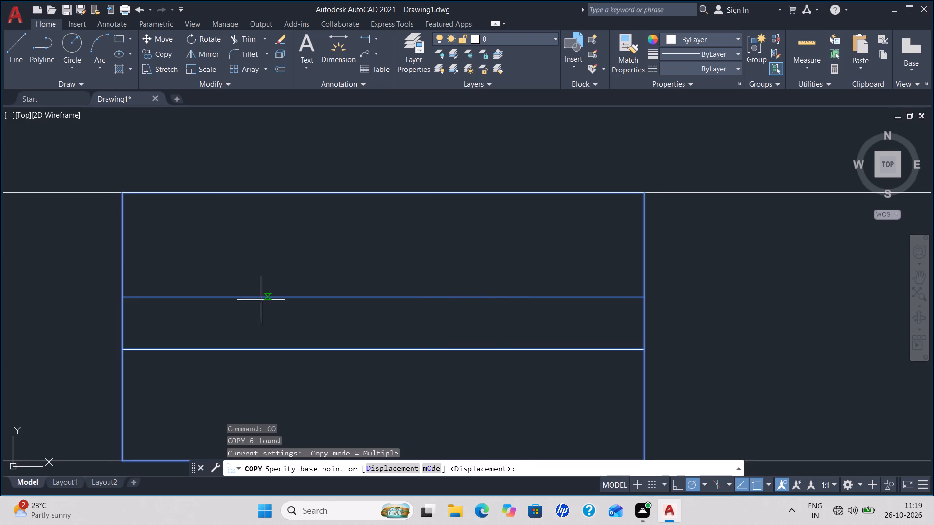
click(119, 193)
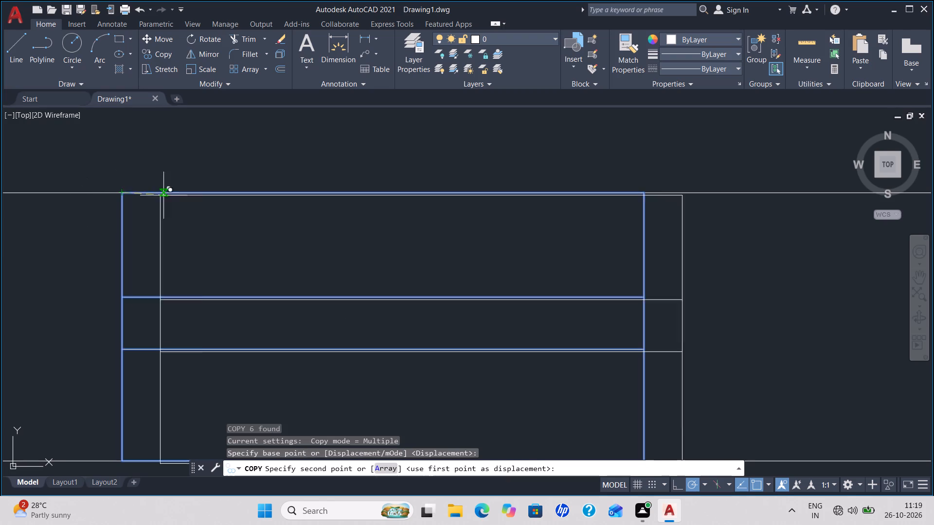
middle_drag(543, 176, 163, 189)
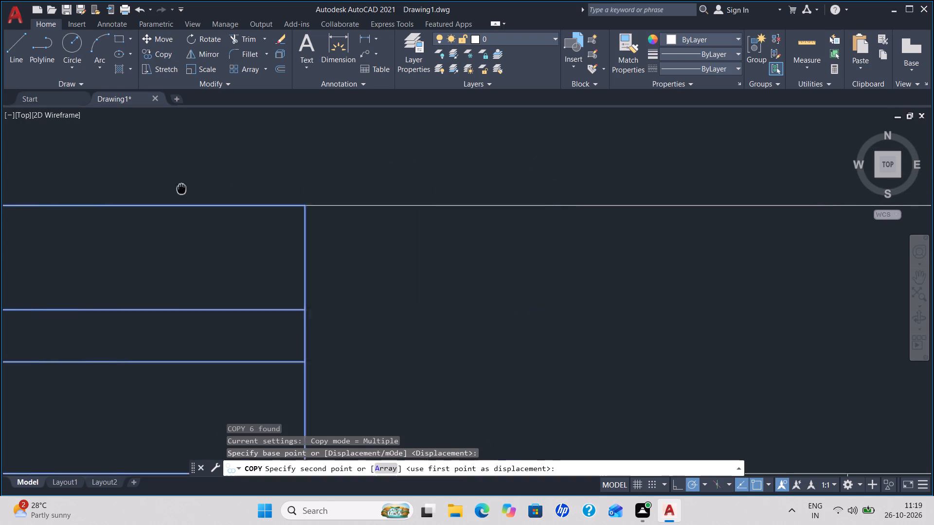
middle_drag(163, 189, 0, 190)
middle_drag(302, 179, 230, 194)
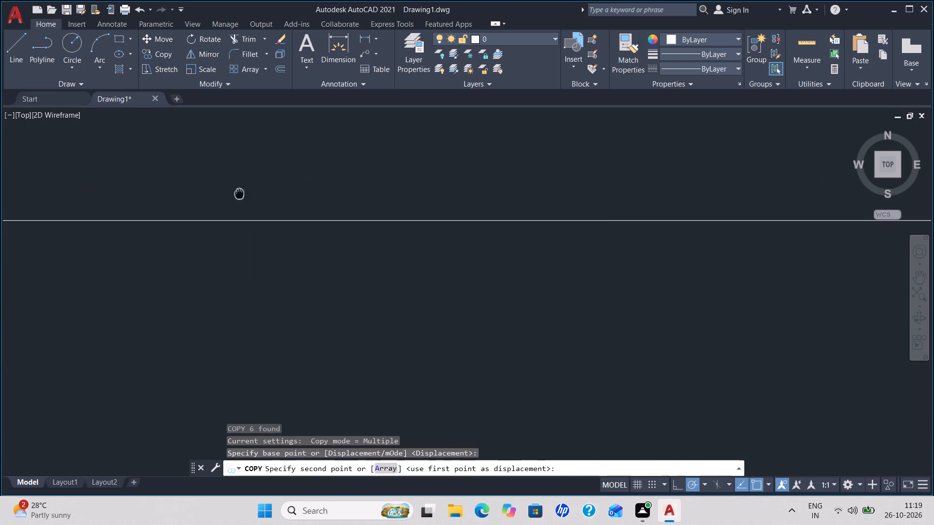
middle_drag(230, 194, 71, 193)
scroll(362, 198, down, 2)
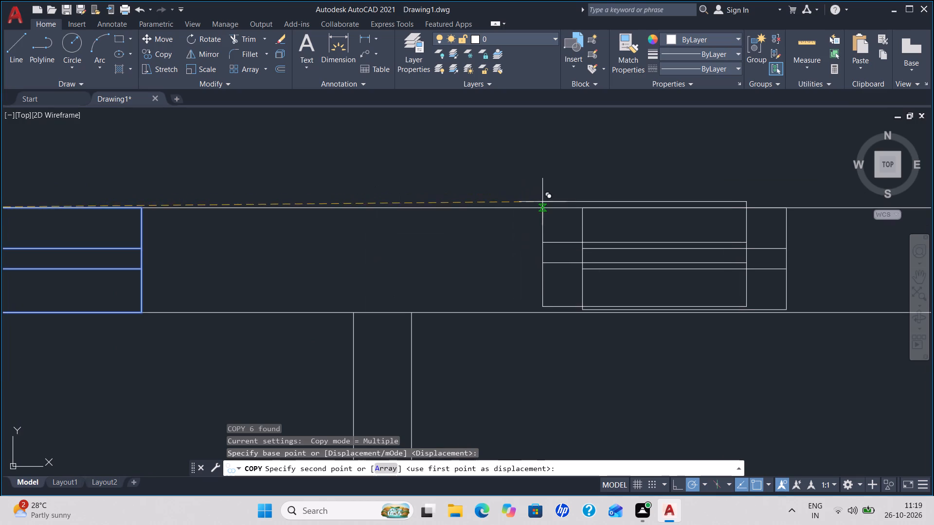
middle_drag(542, 202, 182, 200)
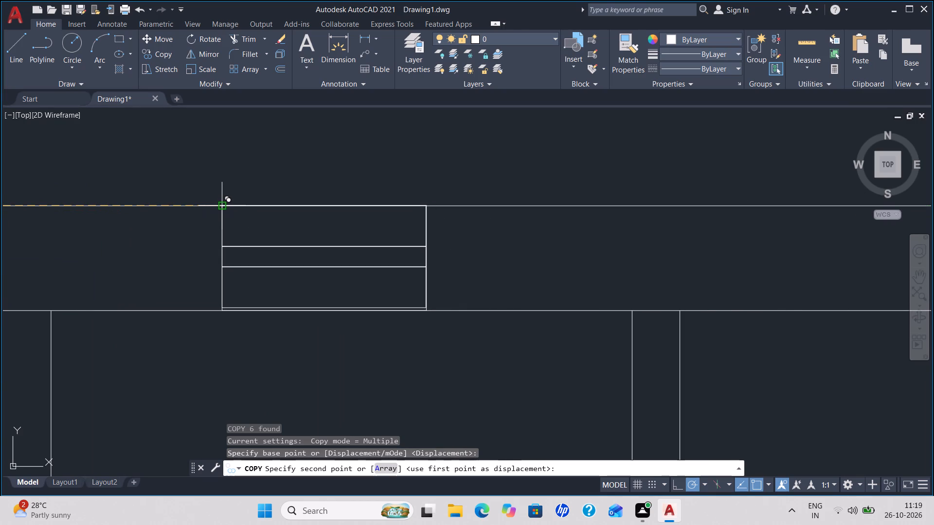
scroll(225, 207, up, 3)
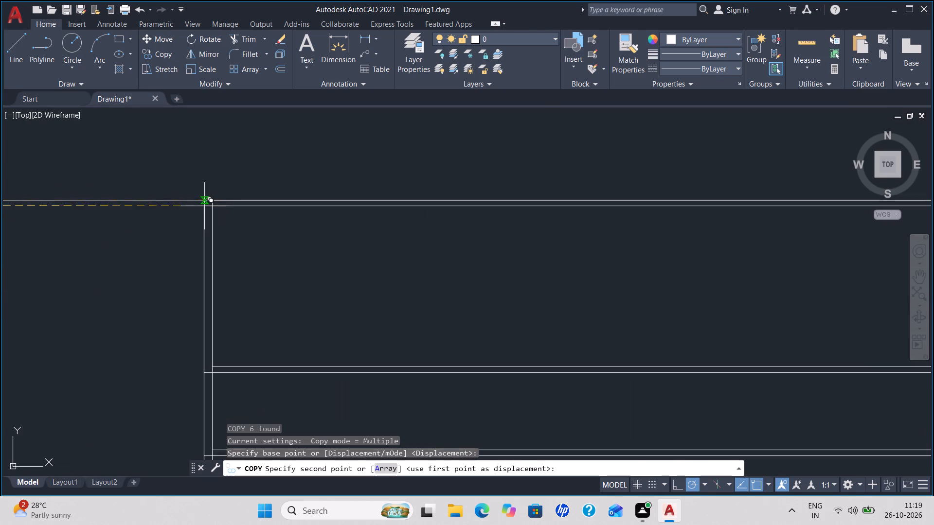
click(212, 200)
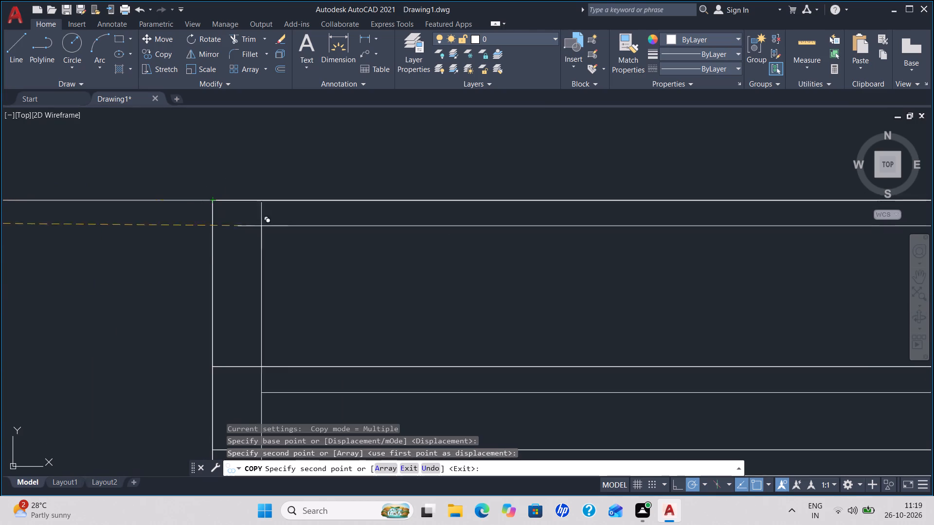
key(Escape)
Erase the old, shorter window symbol group underneath the new copy above the right narrow middle room.
scroll(350, 297, down, 1)
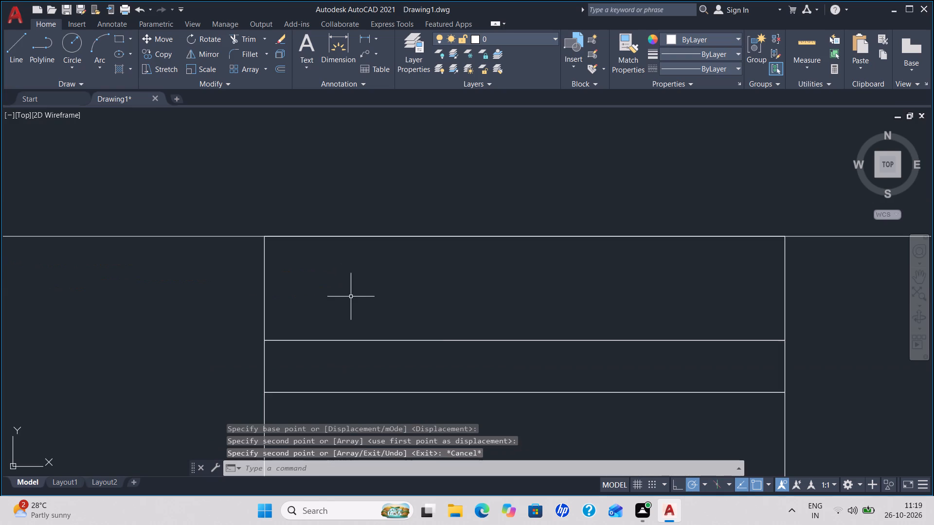
middle_drag(419, 337, 360, 244)
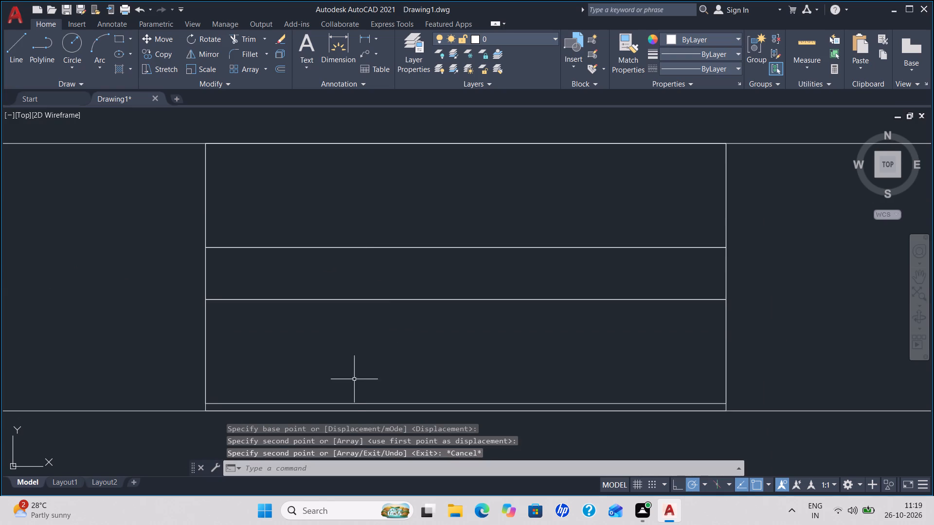
click(353, 402)
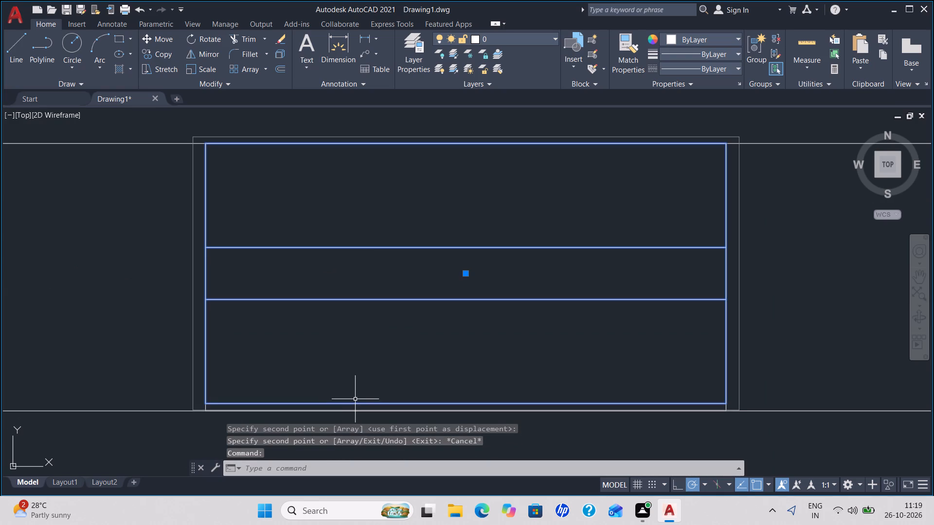
key(Delete)
Trim the top wall's inner line between the faces of the three partitions that bound the two narrow middle rooms.
scroll(355, 399, down, 1)
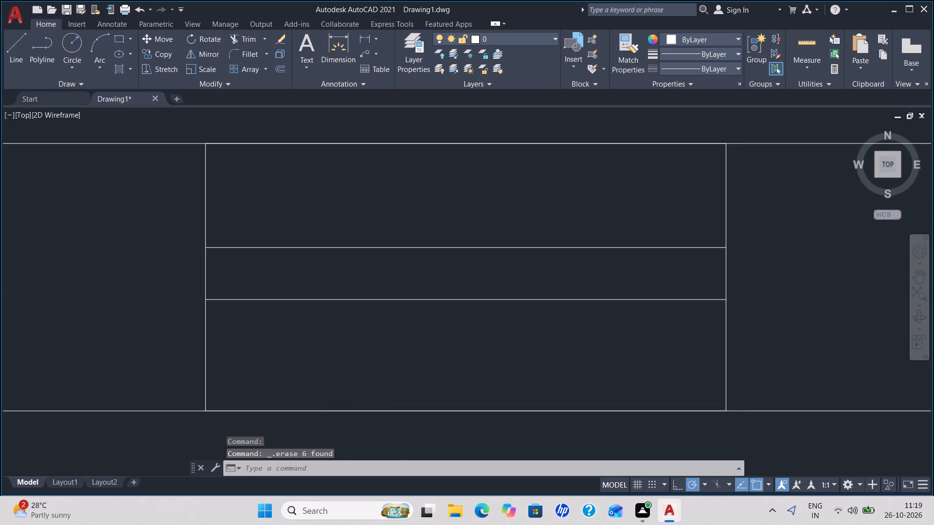
middle_drag(199, 366, 432, 214)
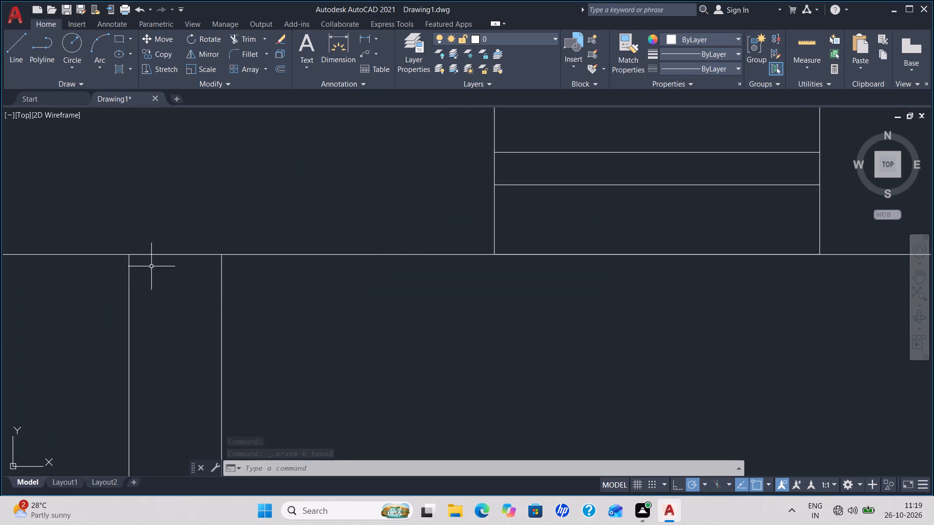
text(tr)
key(Return)
key(Return)
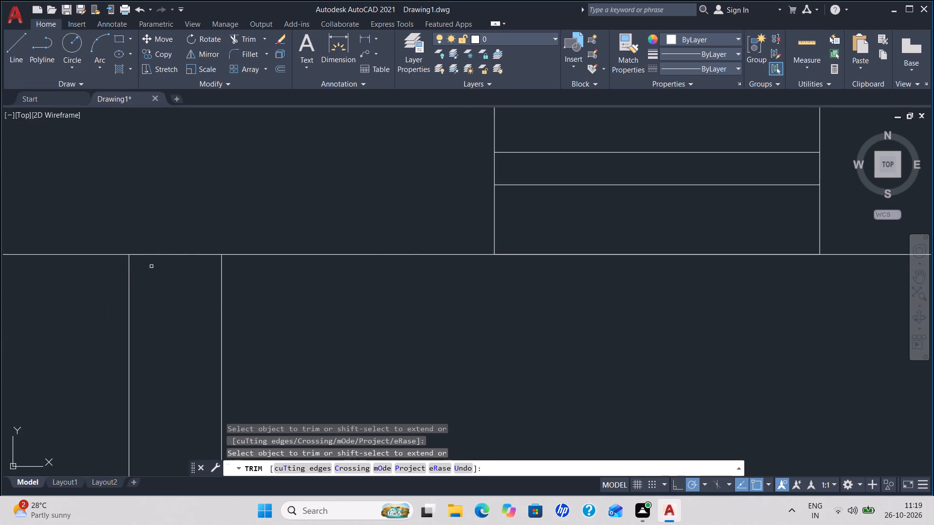
click(187, 253)
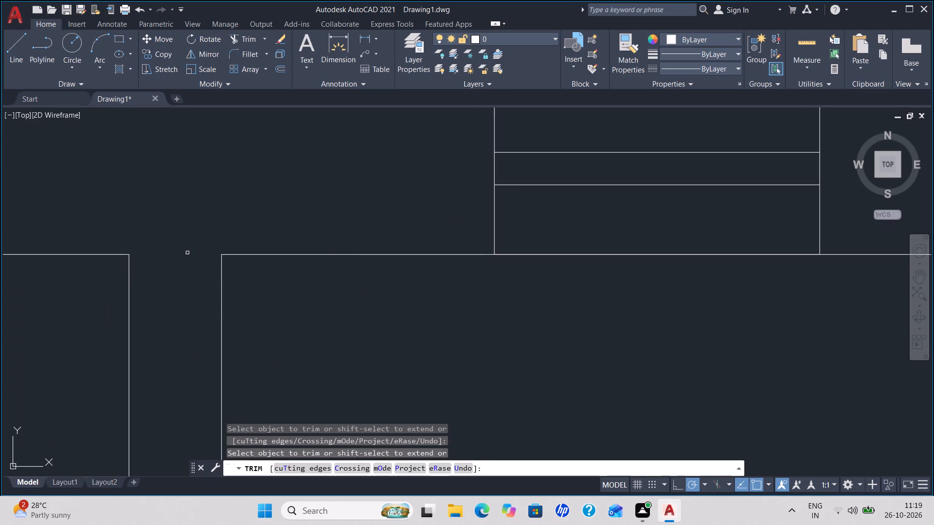
middle_drag(540, 299, 0, 271)
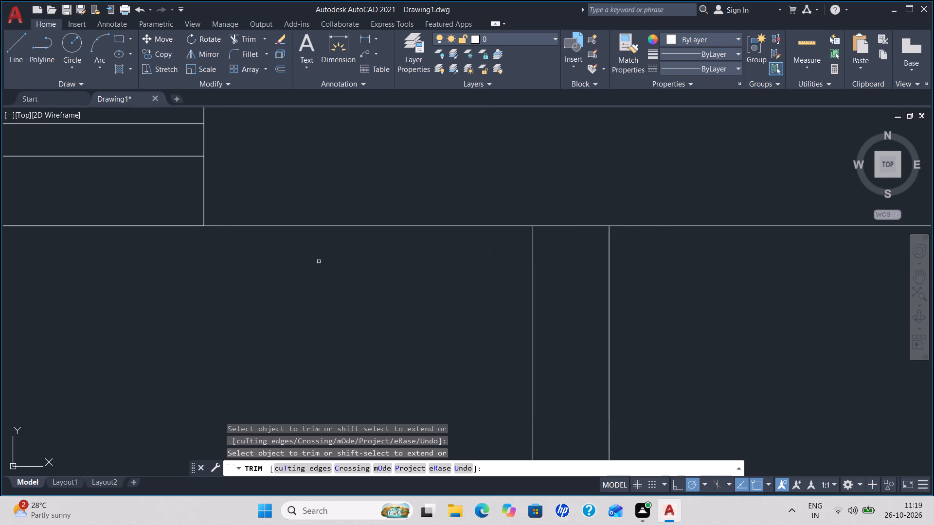
click(563, 226)
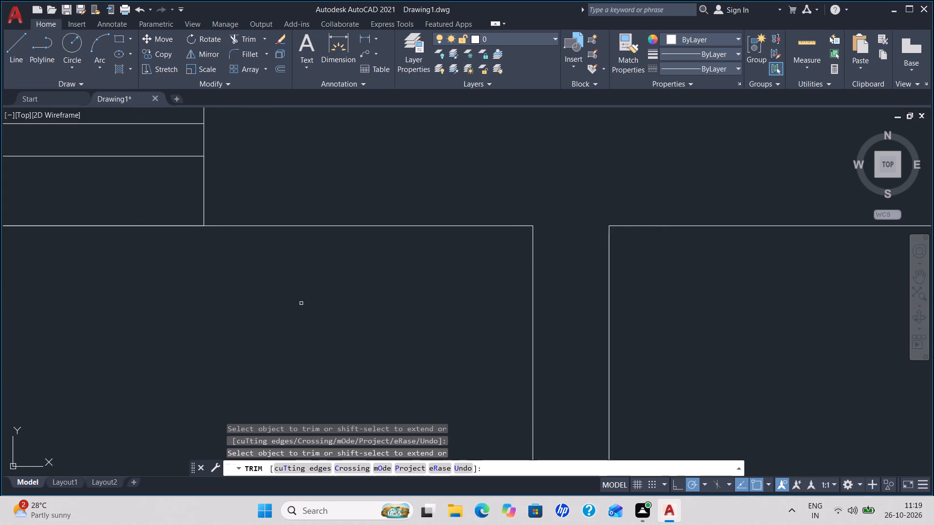
middle_drag(300, 304, 711, 279)
middle_drag(62, 285, 185, 284)
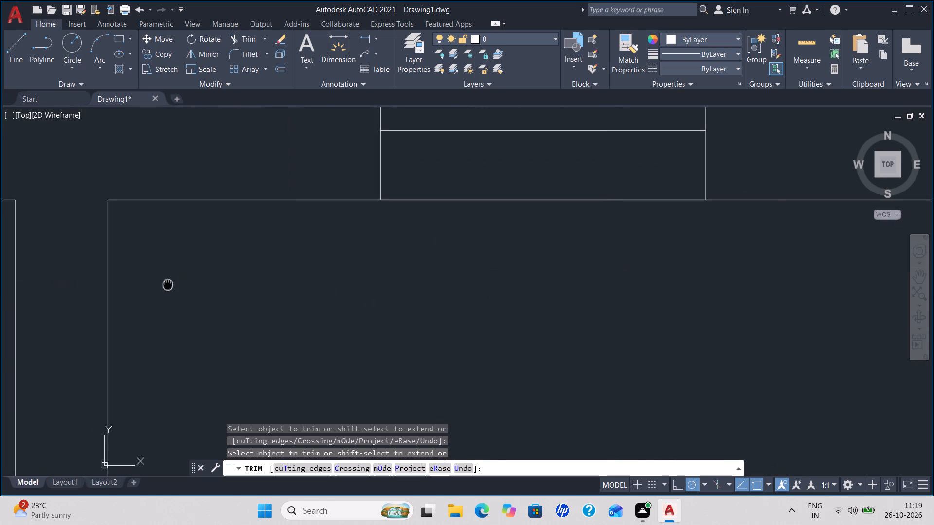
middle_drag(185, 284, 629, 296)
middle_drag(49, 279, 298, 278)
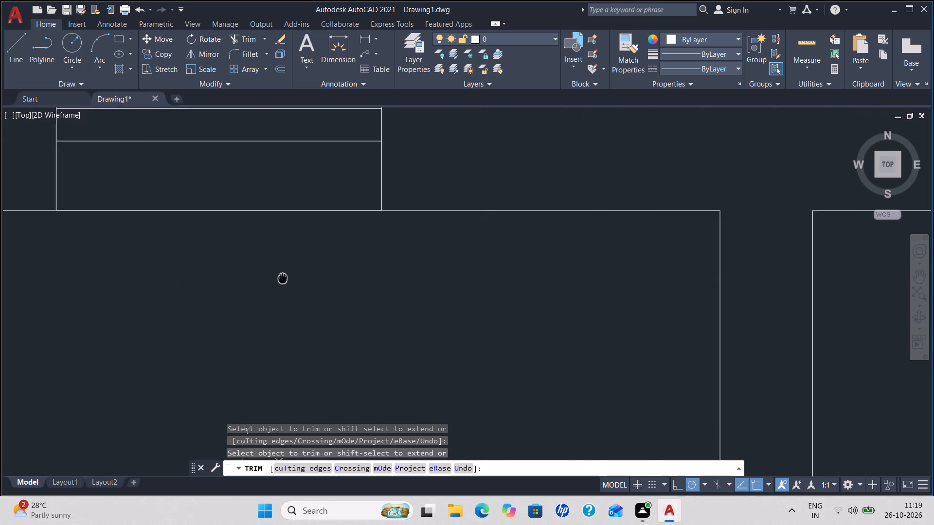
middle_drag(298, 278, 610, 306)
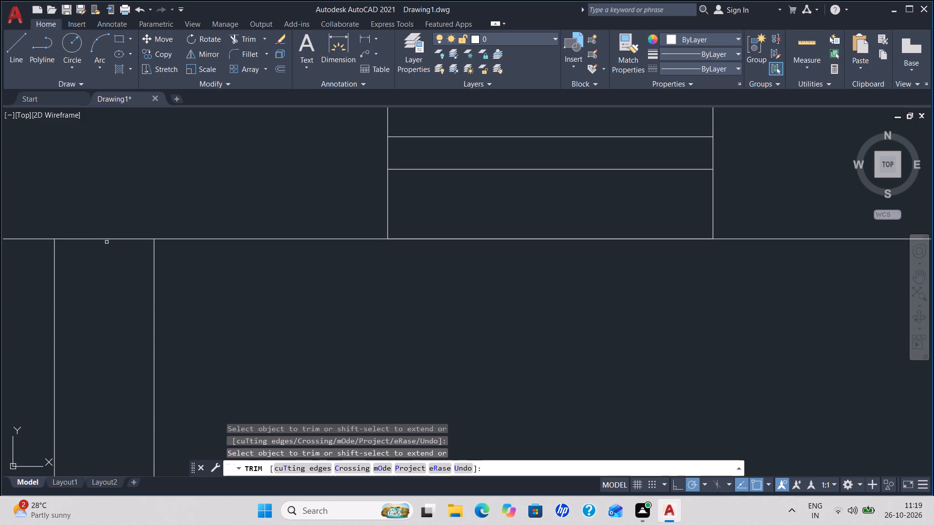
click(110, 240)
key(Escape)
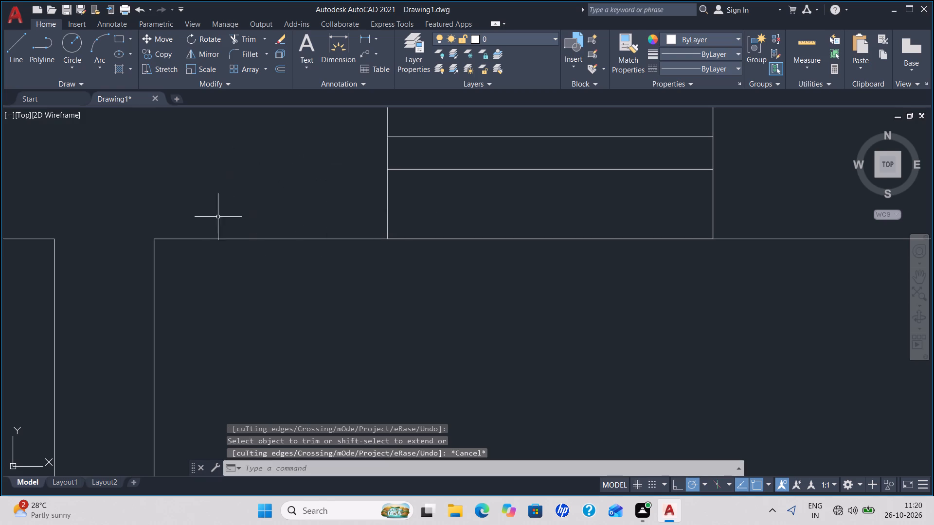
Examine the Architectural samples in the tool palettes.
key(p)
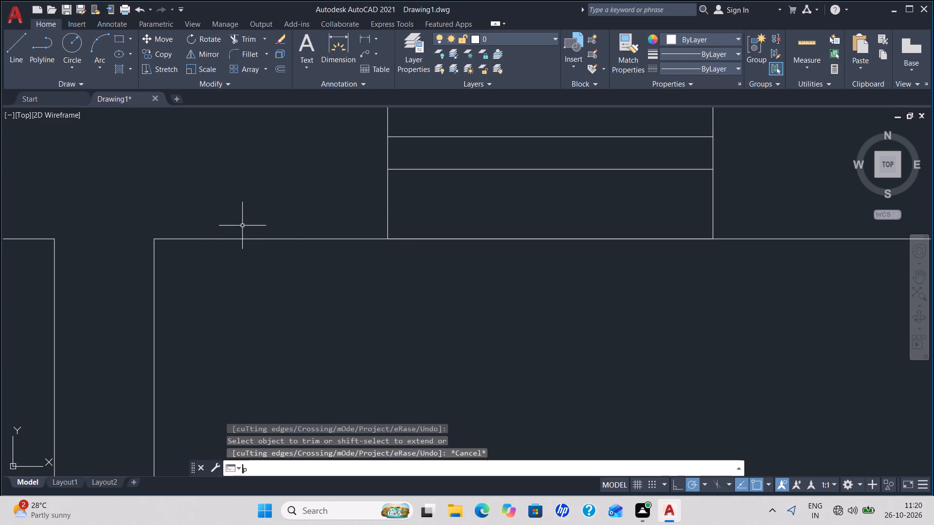
key(t)
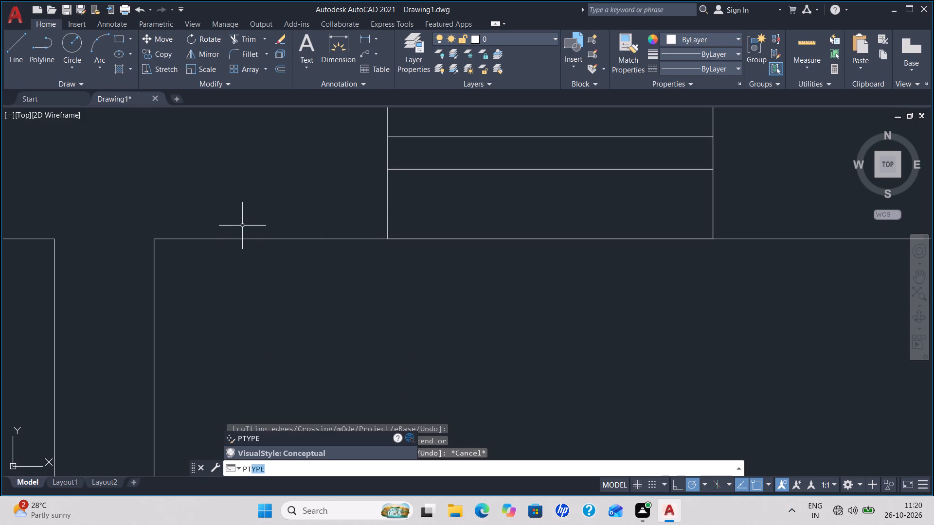
key(BackSpace)
key(BackSpace)
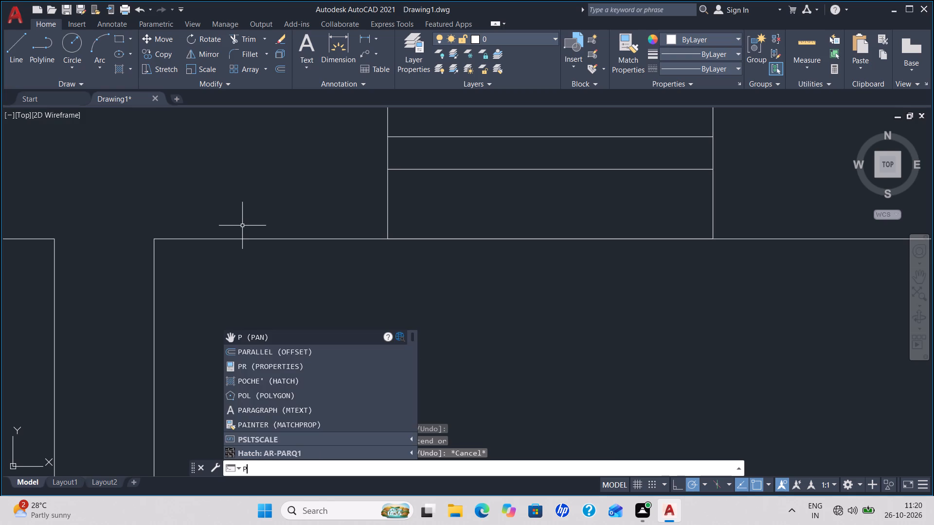
key(BackSpace)
text(tp)
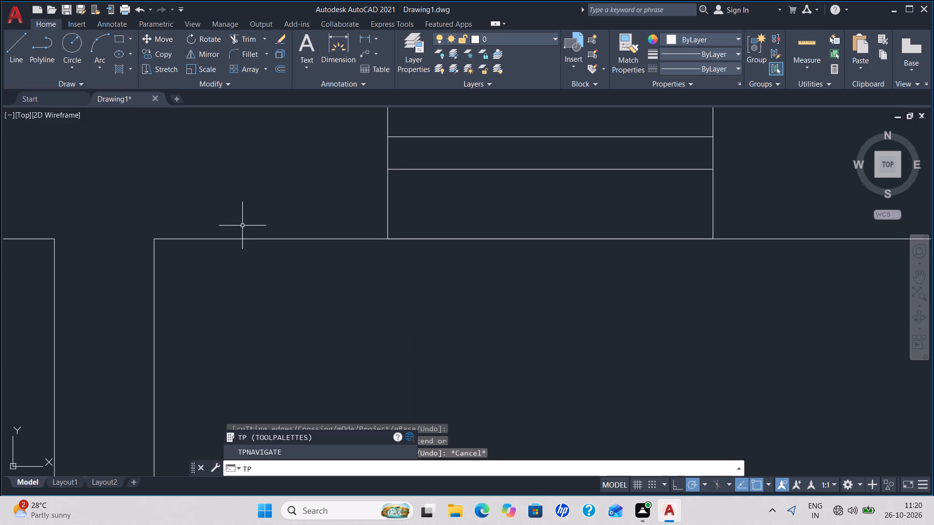
click(302, 437)
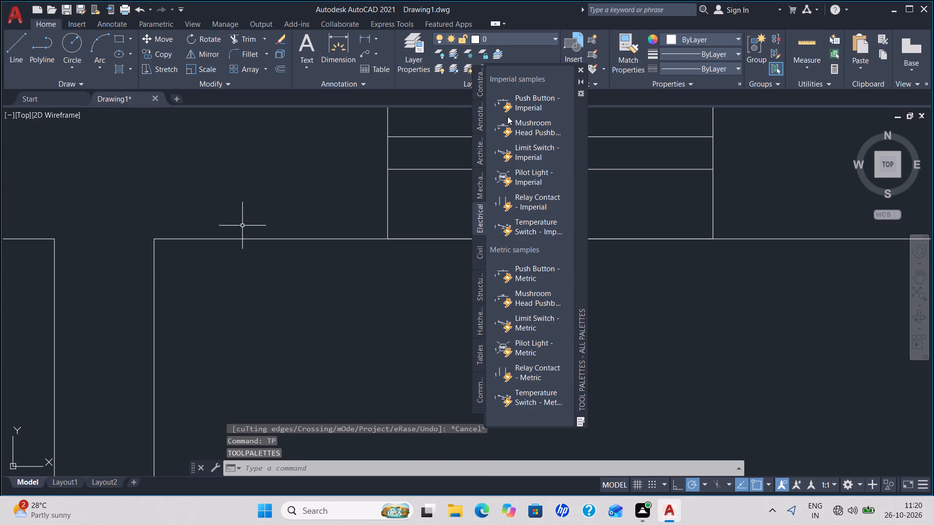
click(475, 149)
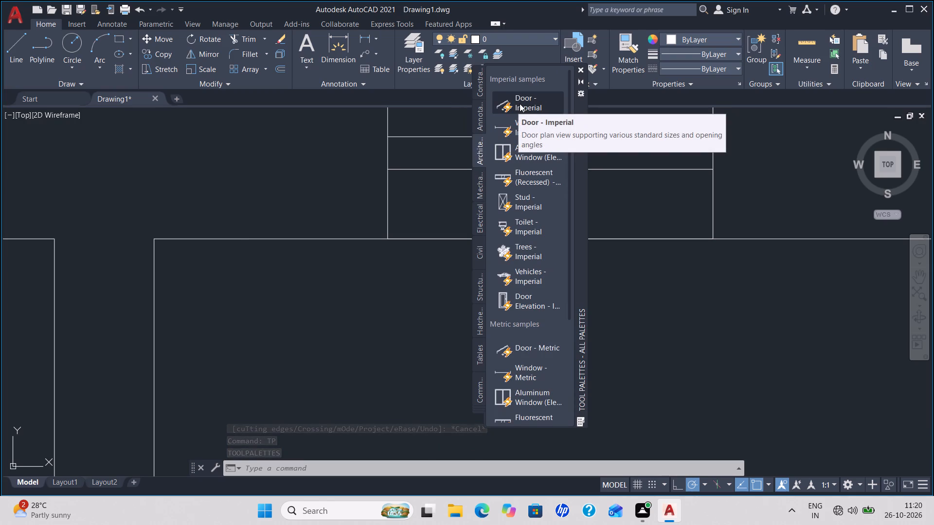
click(581, 69)
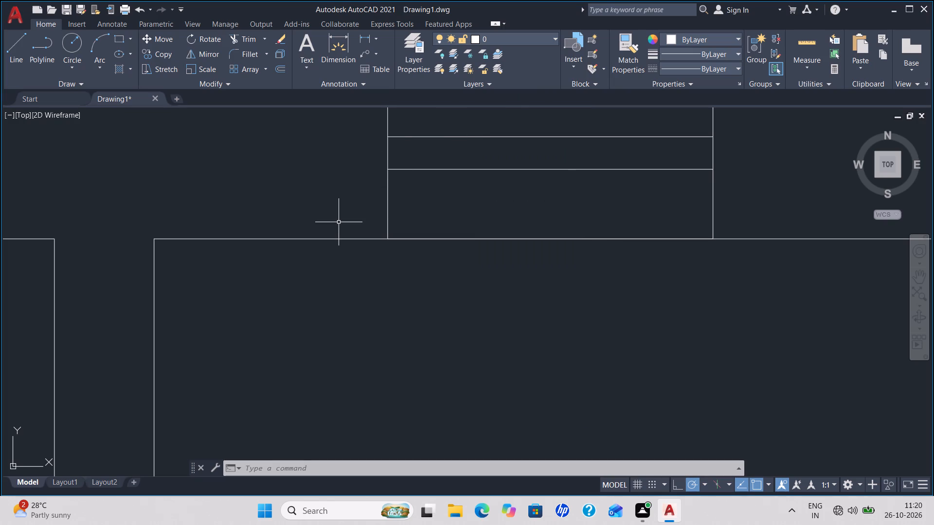
Open DesignCenter on the House Designer blocks.
text(dc)
key(Return)
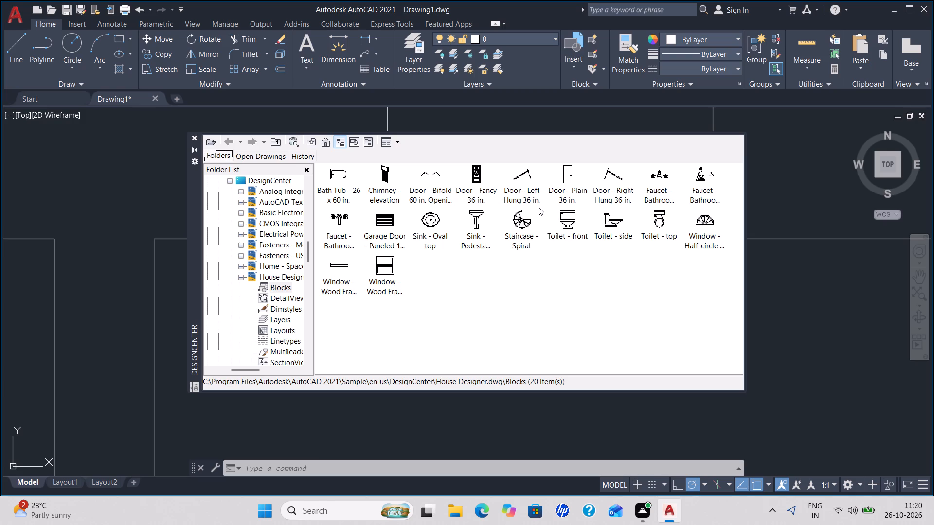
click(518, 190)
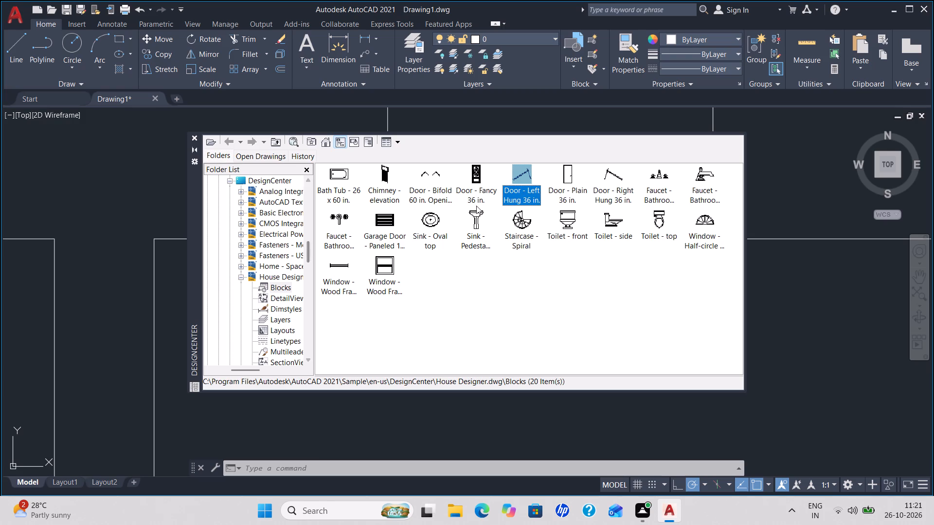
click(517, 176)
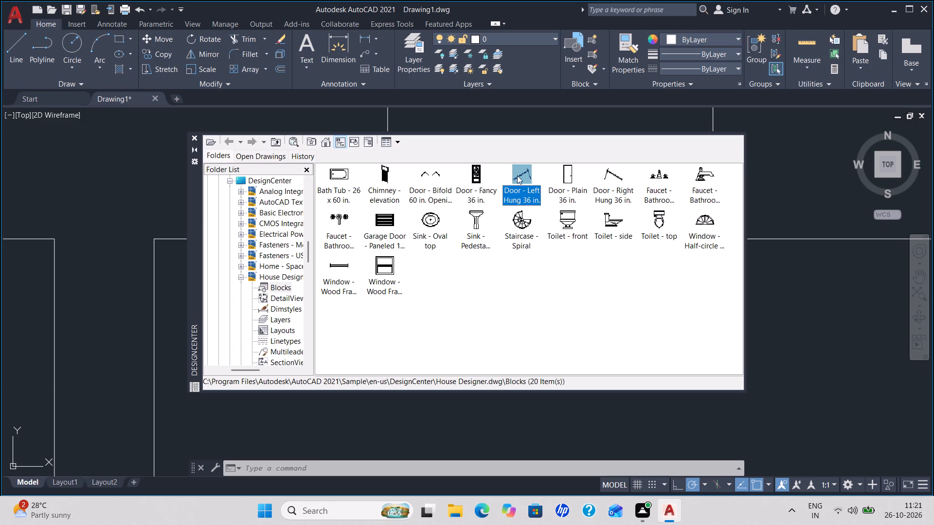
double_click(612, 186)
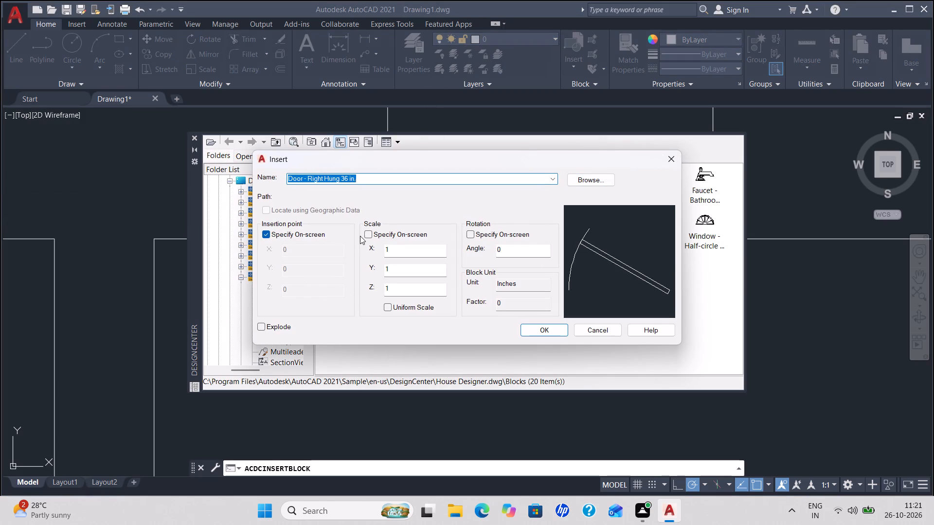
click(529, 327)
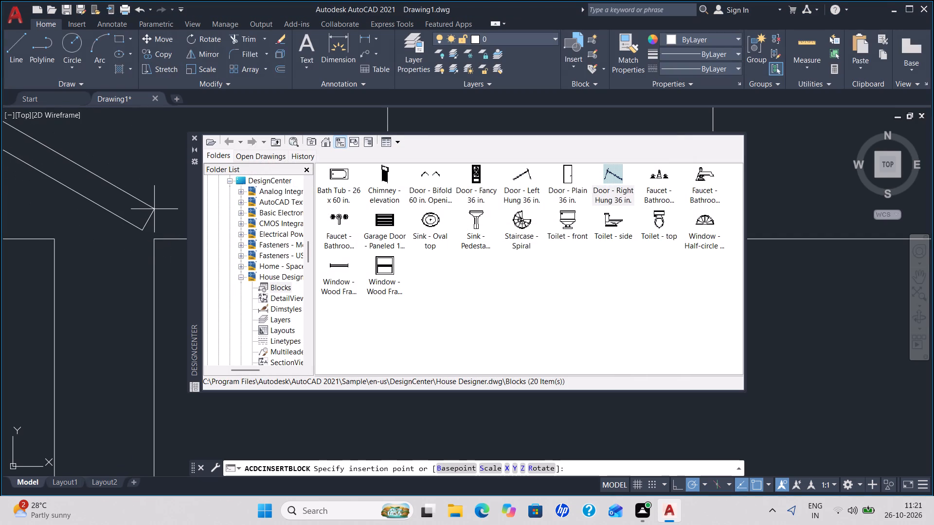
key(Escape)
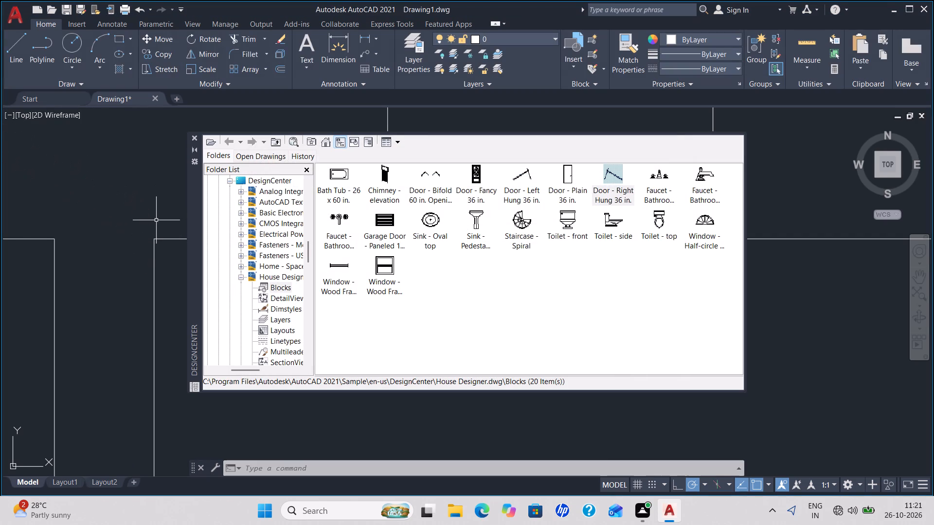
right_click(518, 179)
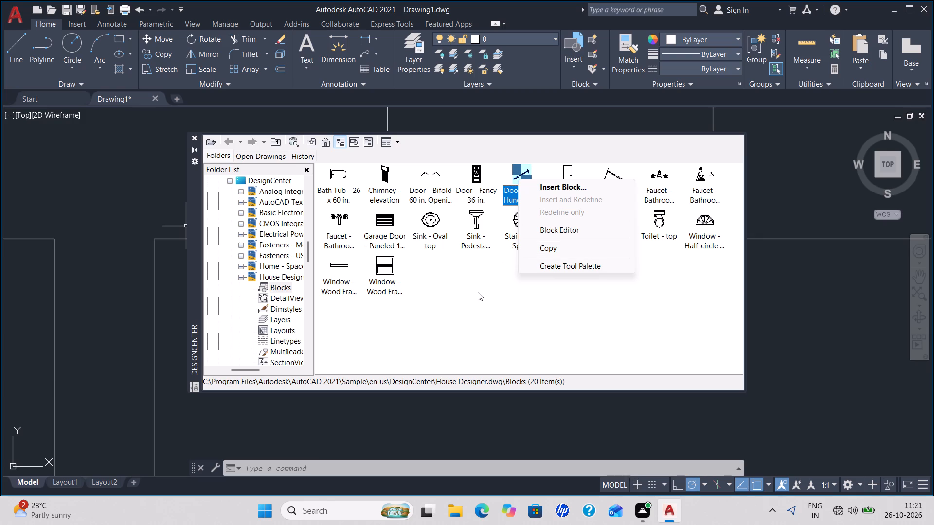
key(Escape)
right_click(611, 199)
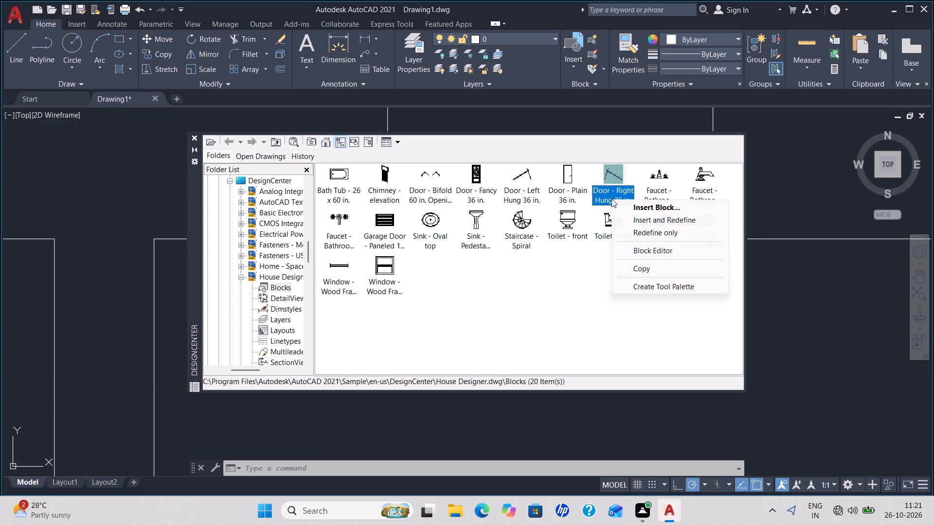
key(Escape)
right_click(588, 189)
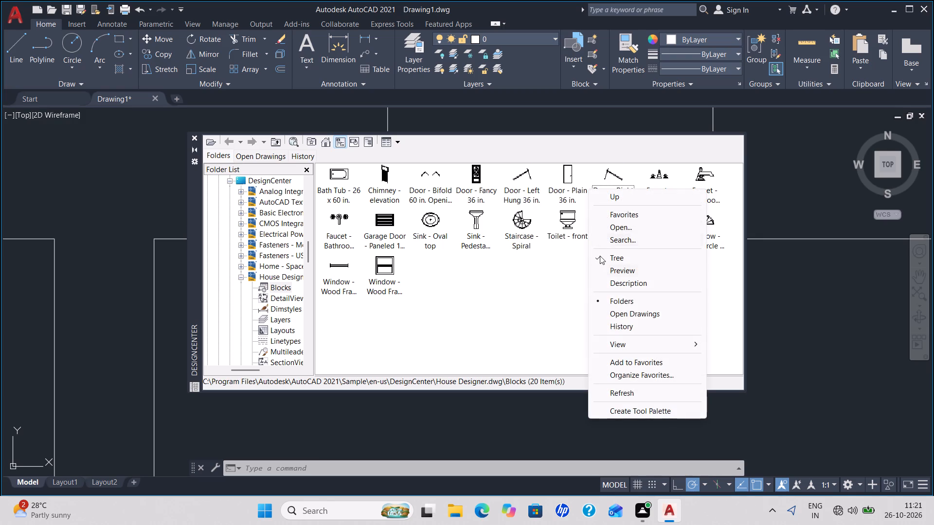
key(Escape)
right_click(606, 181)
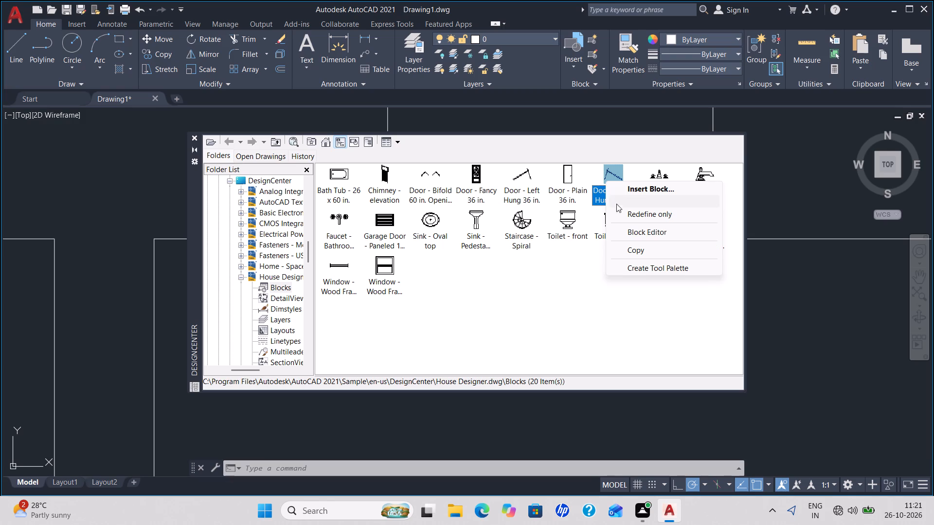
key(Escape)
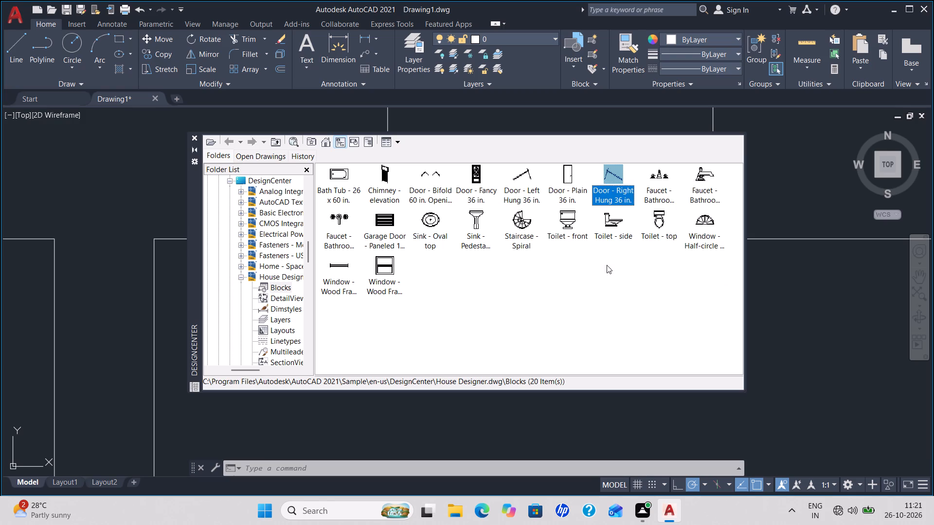
Insert the Door - Right Hung 36 in. block at scale 1 and rotation 0 in the empty space left of the floor plan.
double_click(610, 193)
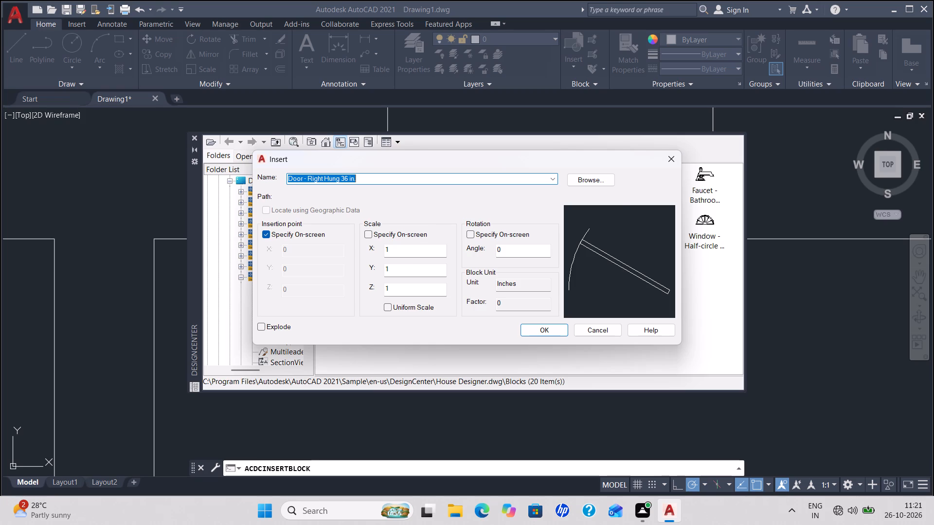
click(539, 334)
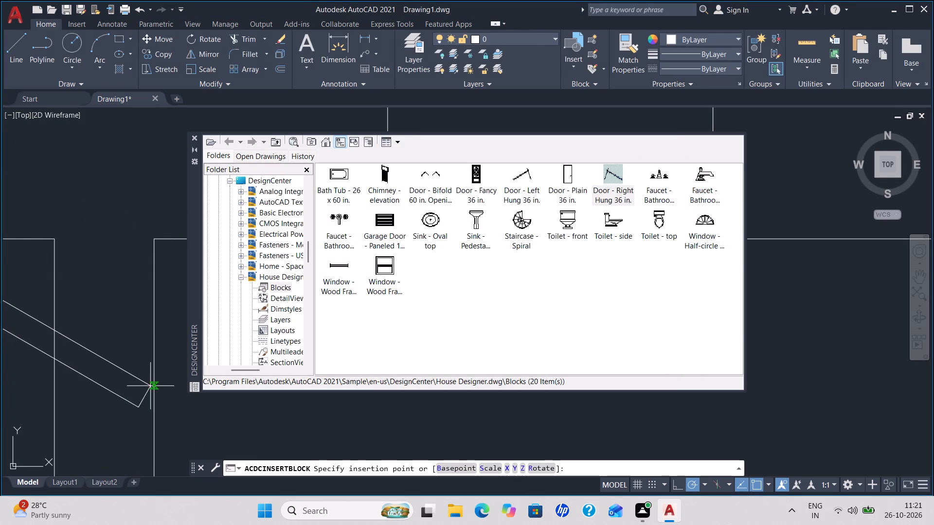
middle_drag(90, 332, 239, 308)
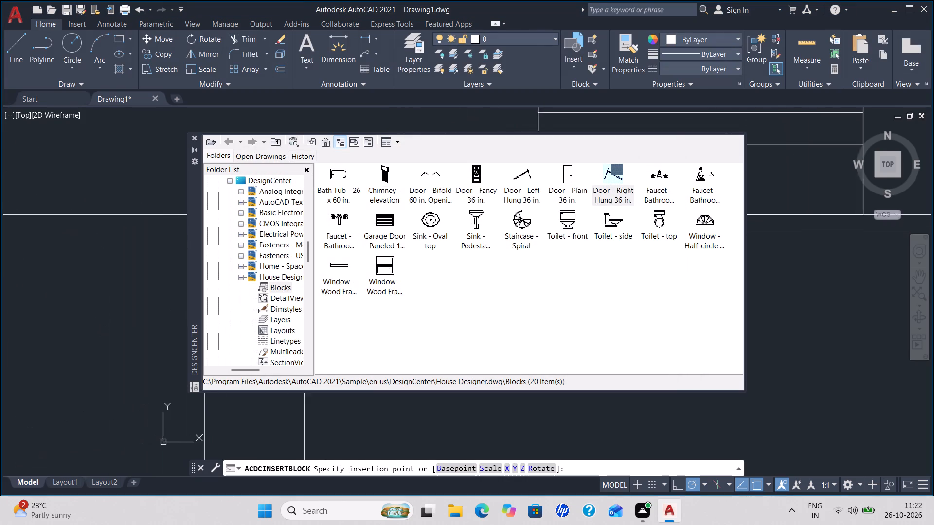
middle_drag(239, 308, 237, 308)
middle_drag(62, 319, 216, 287)
scroll(151, 292, down, 1)
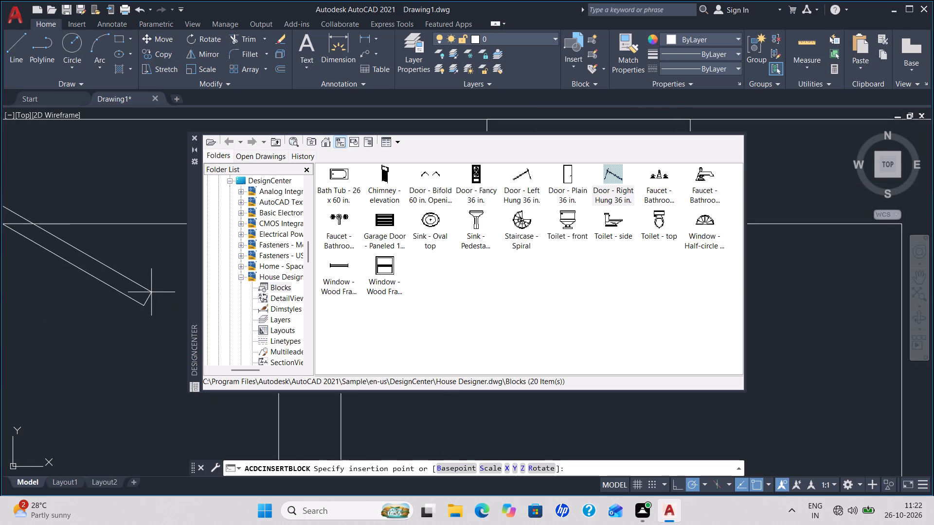
scroll(150, 292, down, 2)
middle_drag(64, 306, 212, 281)
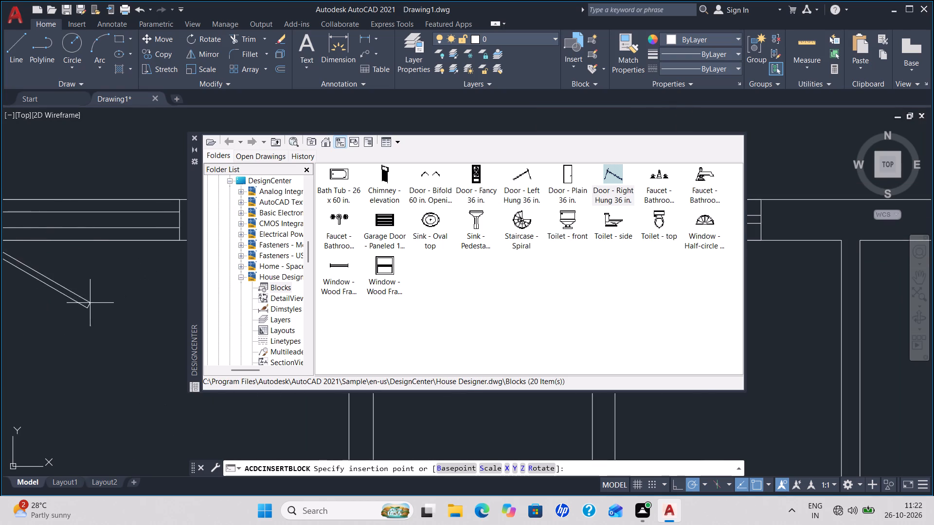
middle_drag(64, 304, 244, 288)
middle_drag(102, 298, 269, 284)
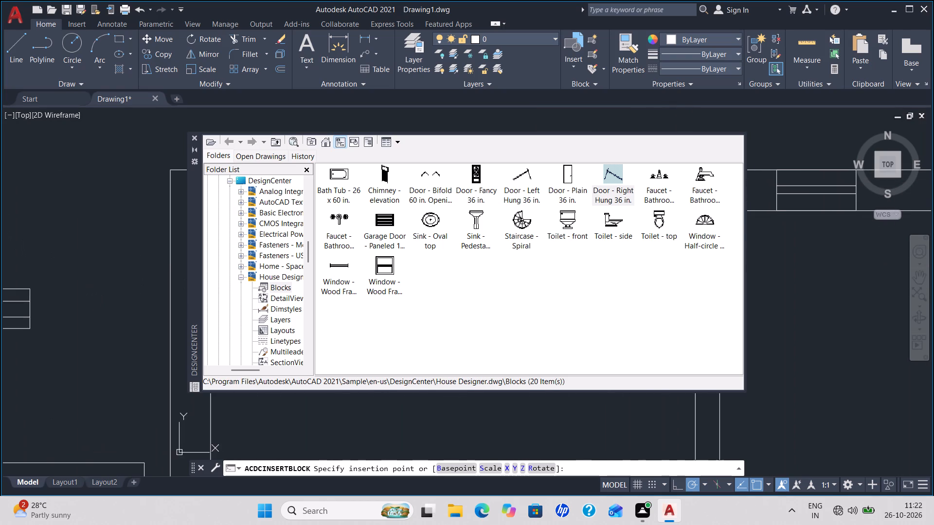
middle_drag(269, 284, 270, 284)
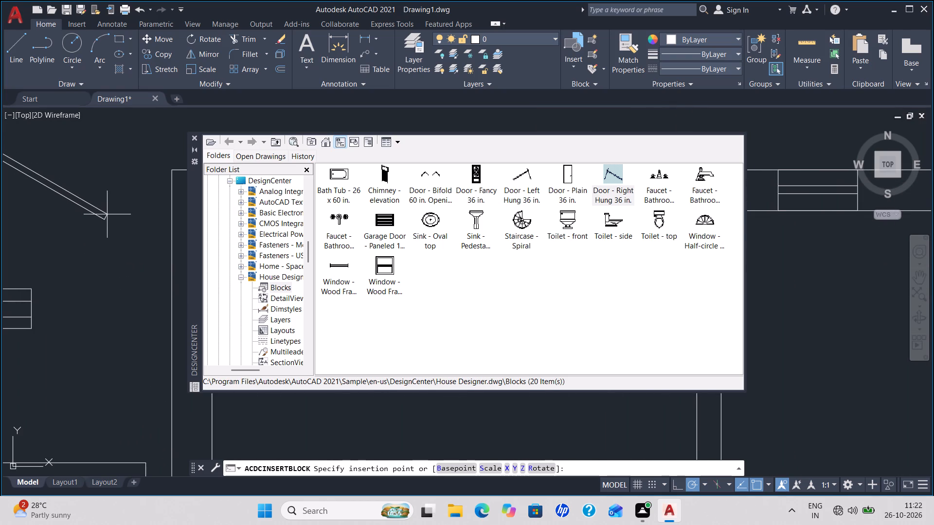
scroll(106, 215, up, 3)
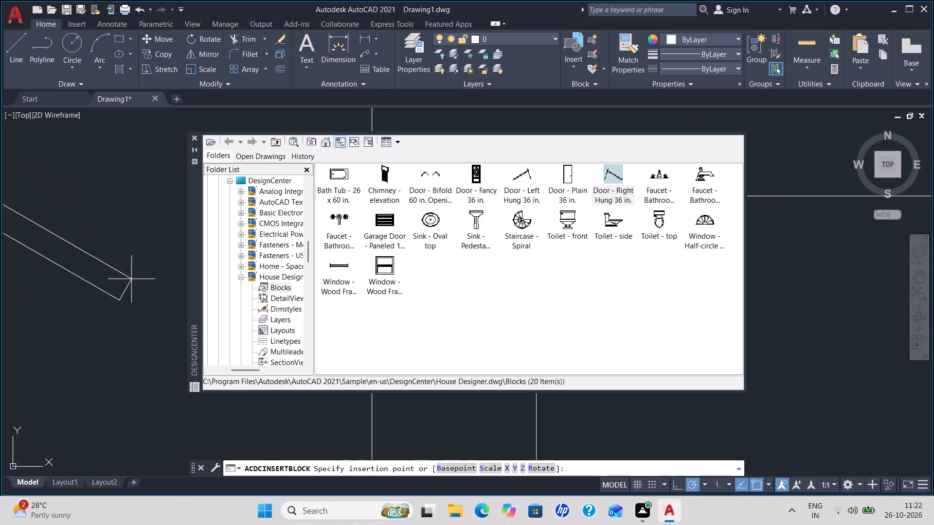
click(152, 281)
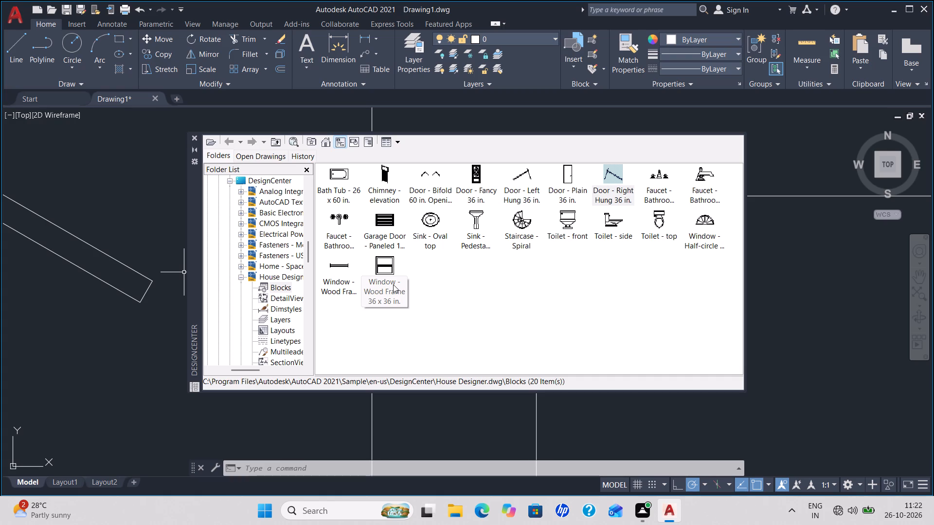
Insert the Toilet - top block at scale 1 and rotation 0 just below the door block outside the plan.
click(661, 219)
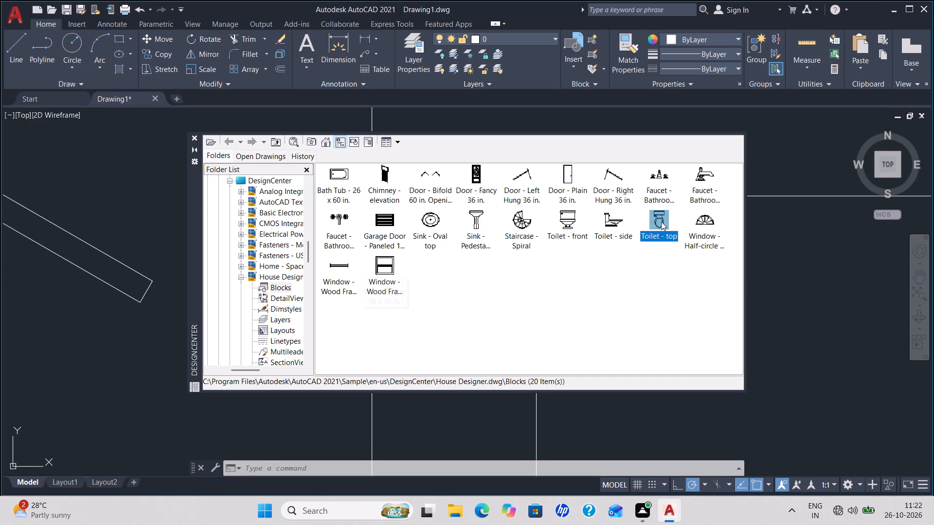
double_click(661, 222)
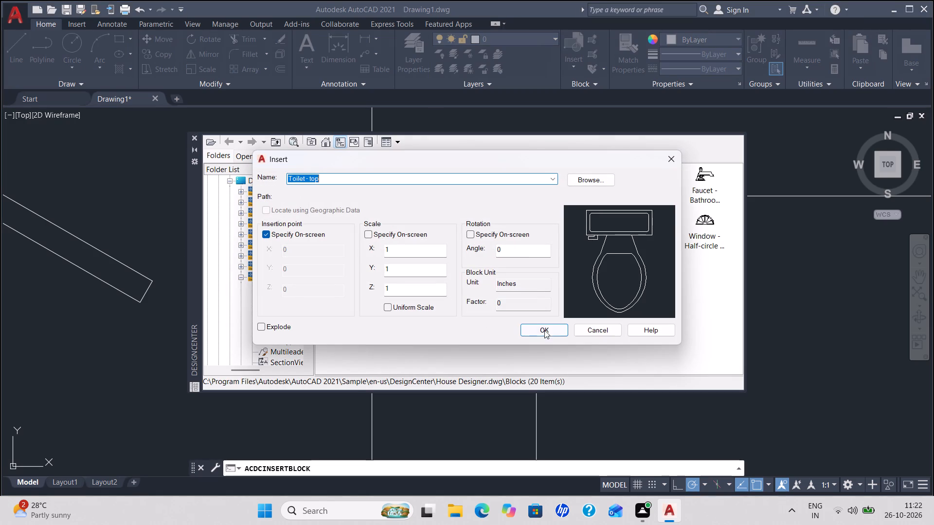
click(545, 332)
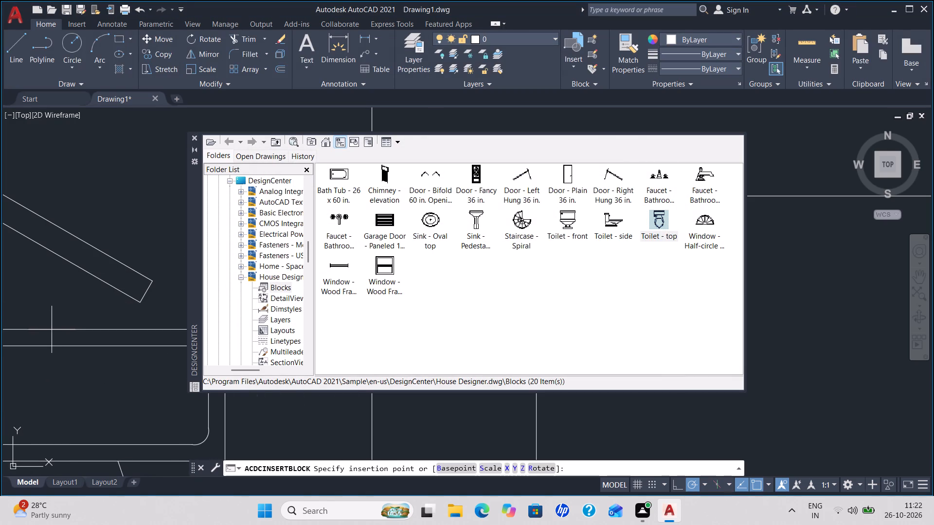
click(52, 330)
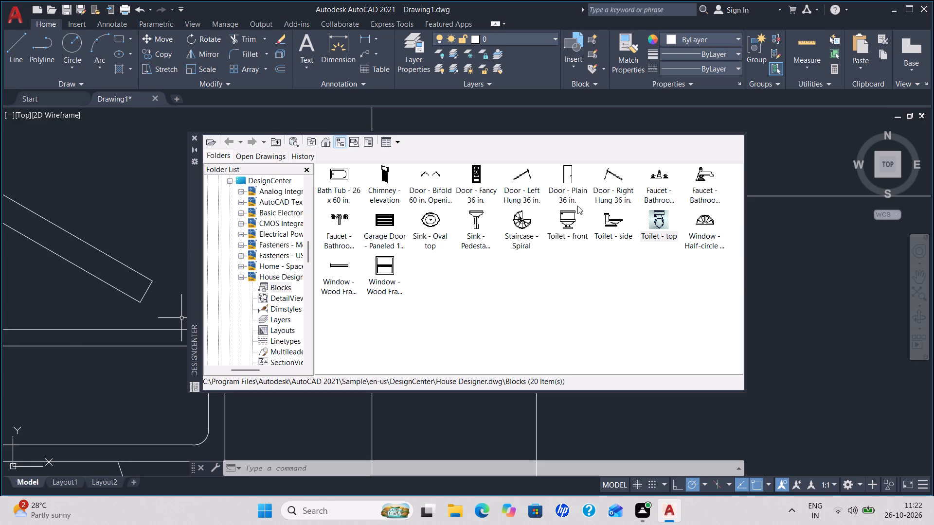
Open the blocks of Kitchens.dwg in DesignCenter.
scroll(108, 262, down, 3)
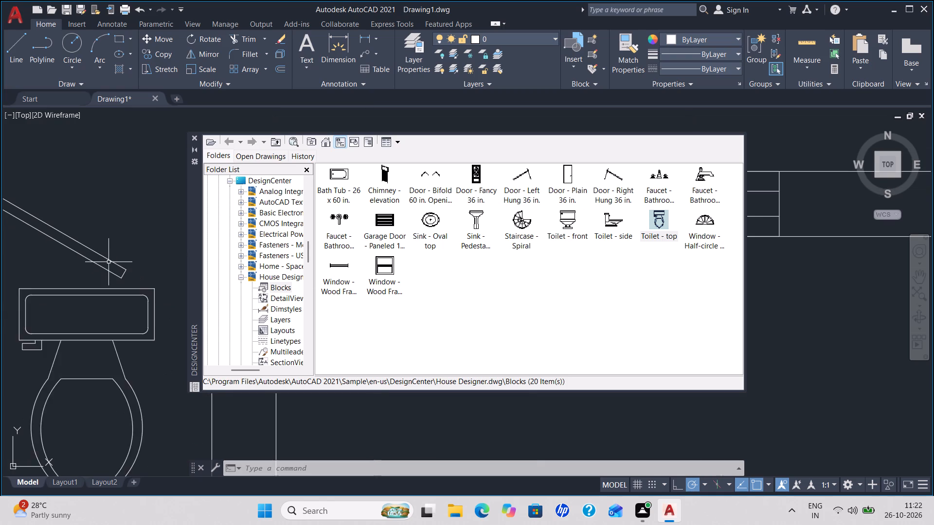
middle_drag(98, 263, 245, 192)
scroll(149, 246, down, 2)
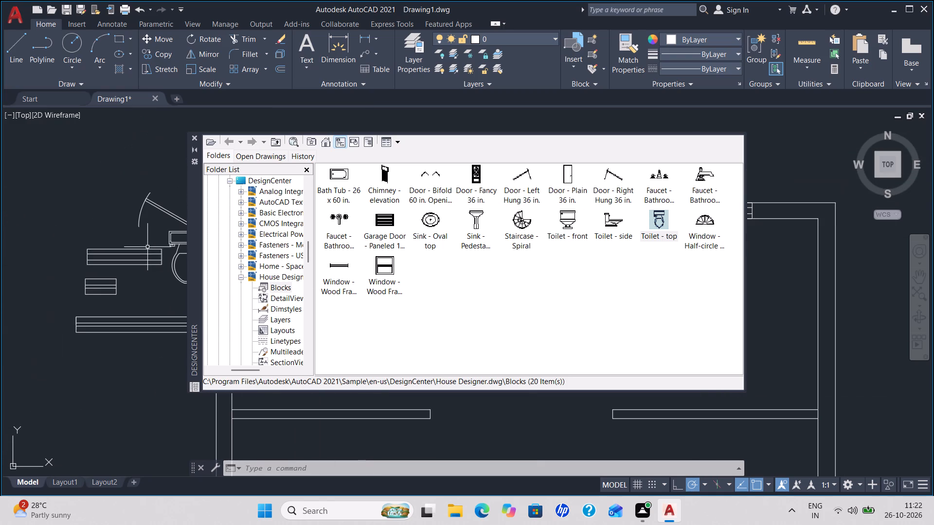
middle_drag(115, 290, 252, 175)
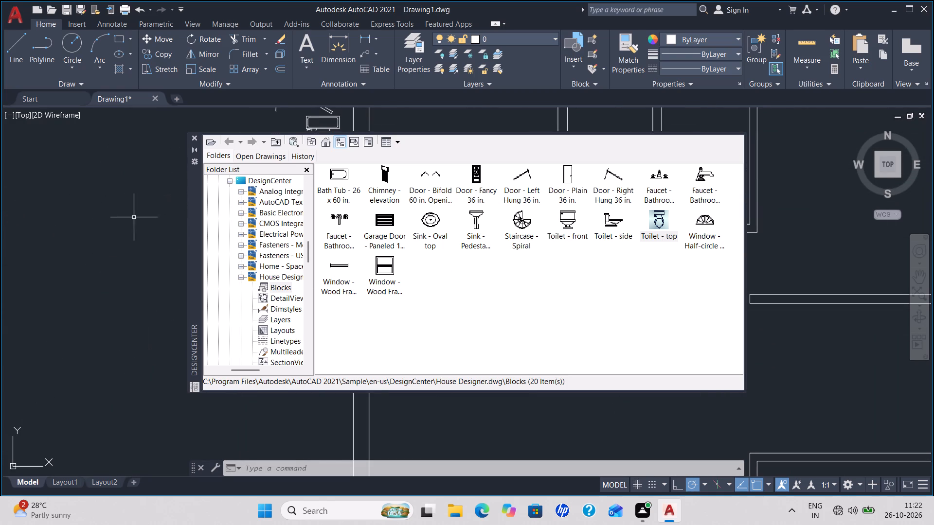
scroll(126, 219, up, 3)
scroll(126, 219, down, 1)
middle_drag(126, 219, 0, 304)
middle_drag(130, 304, 74, 173)
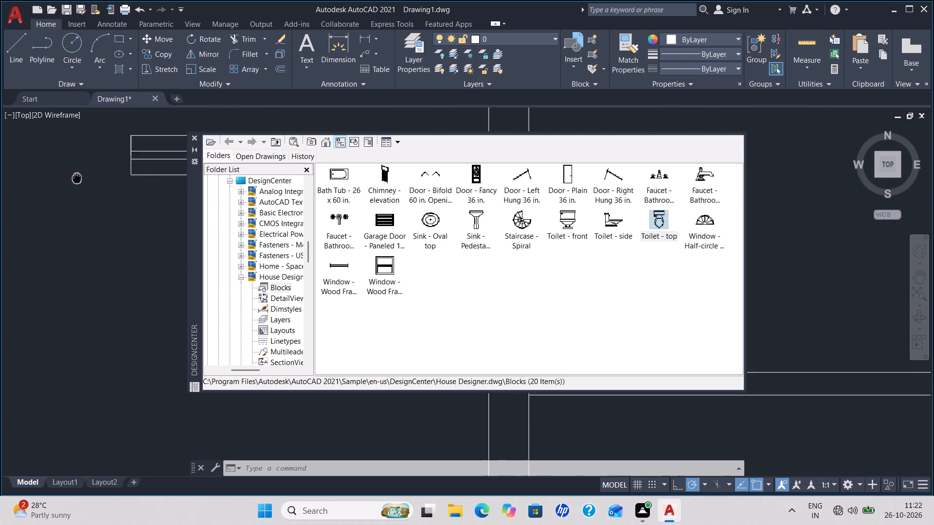
middle_drag(74, 173, 43, 116)
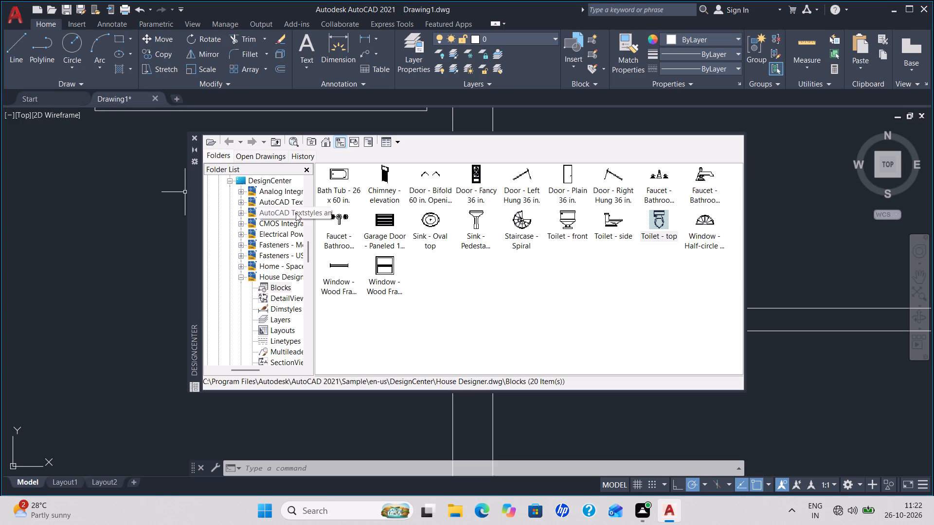
scroll(268, 284, down, 1)
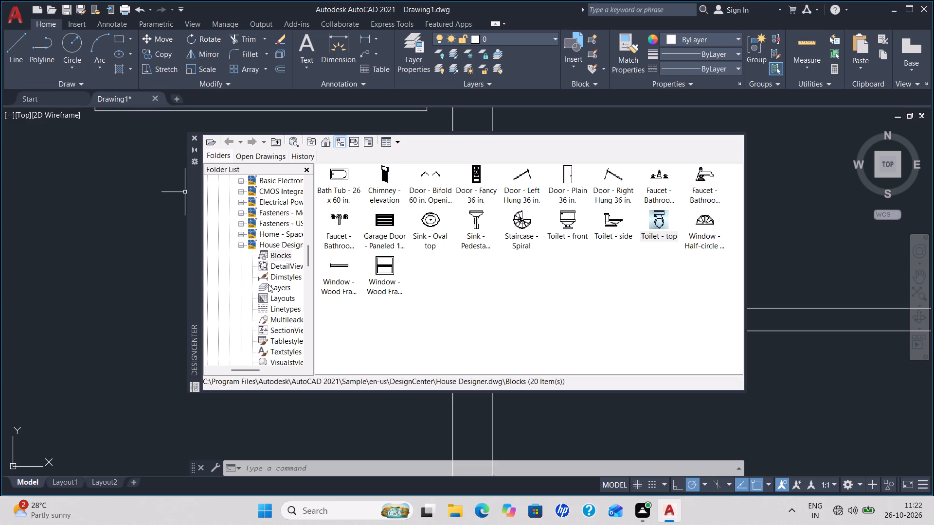
scroll(268, 282, down, 2)
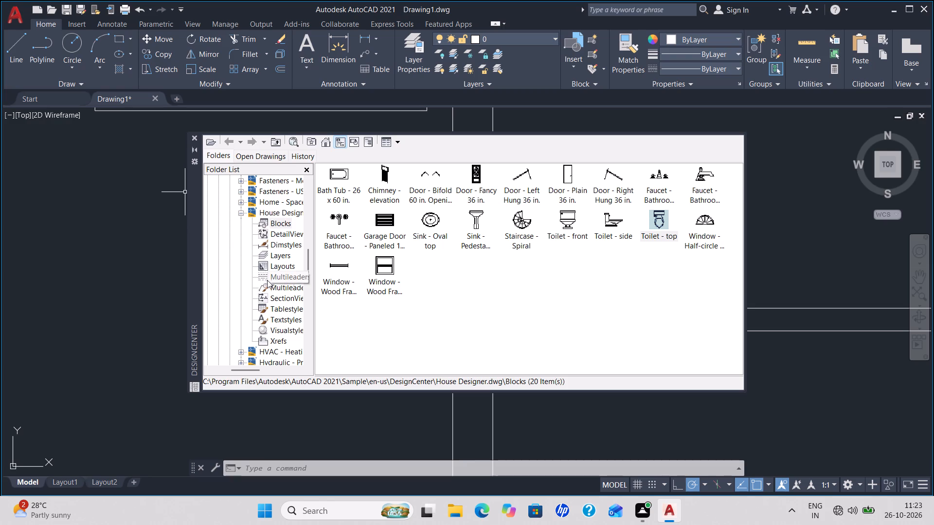
scroll(267, 278, down, 2)
click(267, 278)
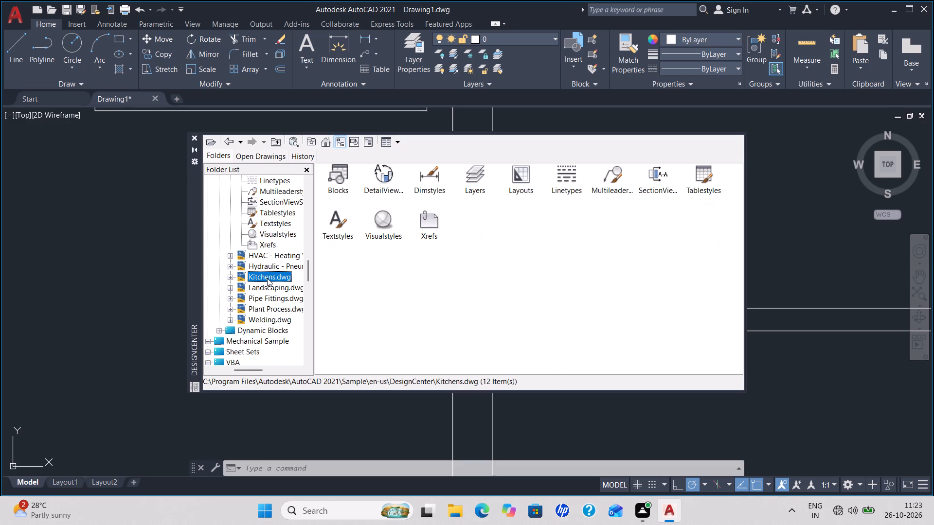
double_click(267, 278)
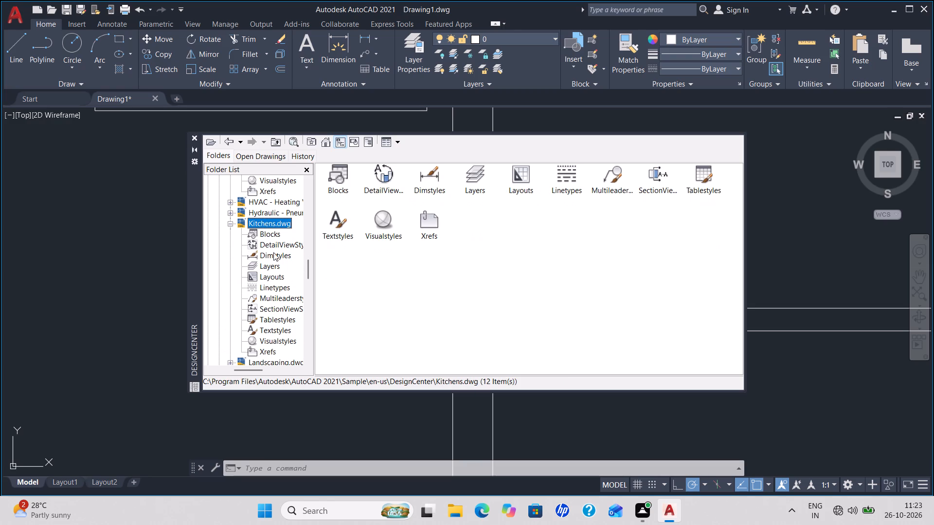
click(278, 237)
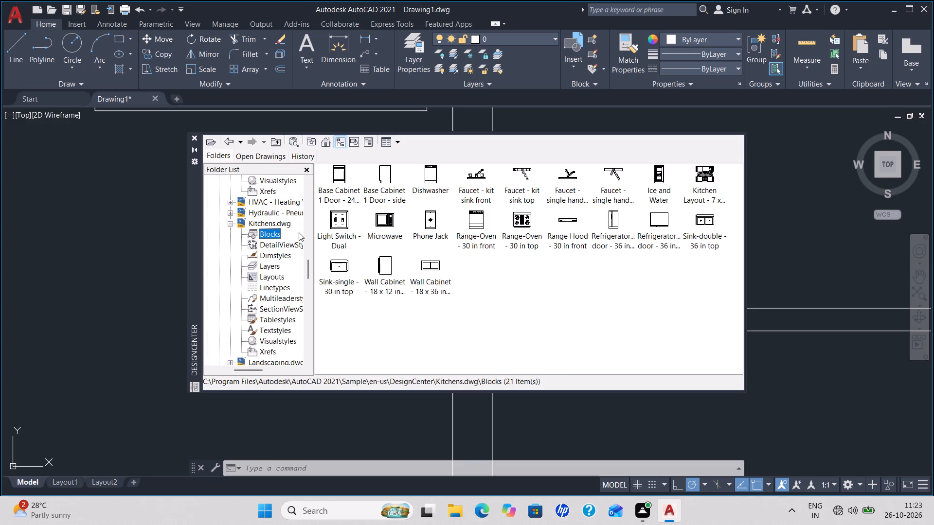
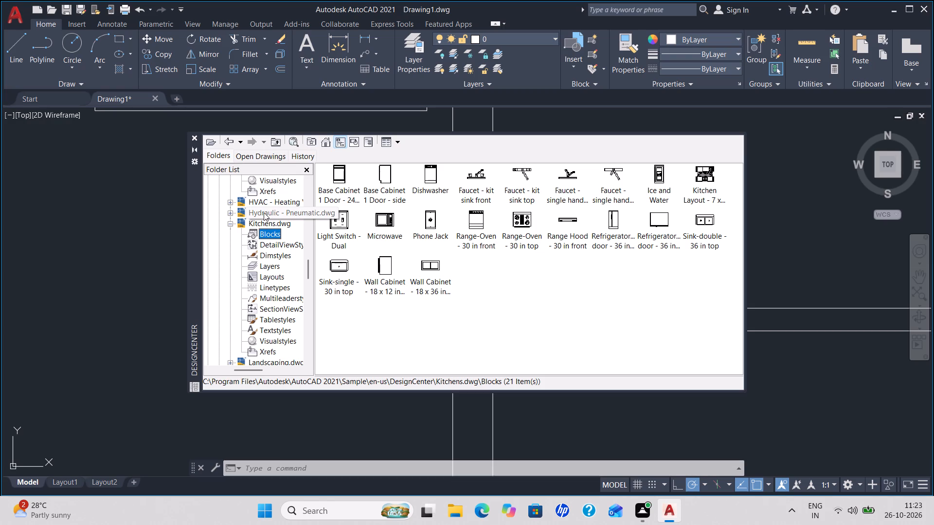
Browse the DesignCenter sample drawings and examine the blocks of Analog Integrated Circuits.dwg.
scroll(264, 212, up, 6)
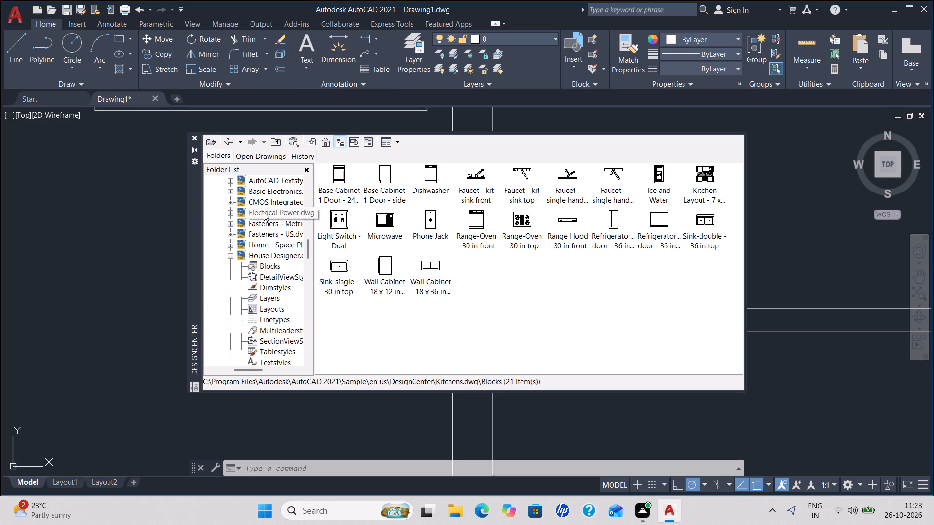
scroll(264, 212, up, 3)
scroll(264, 212, down, 2)
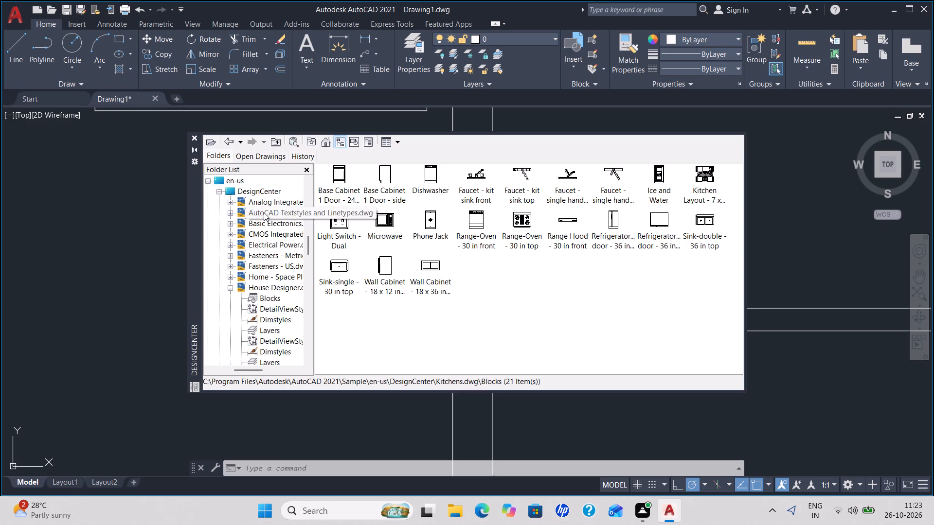
scroll(264, 212, up, 3)
scroll(264, 212, down, 3)
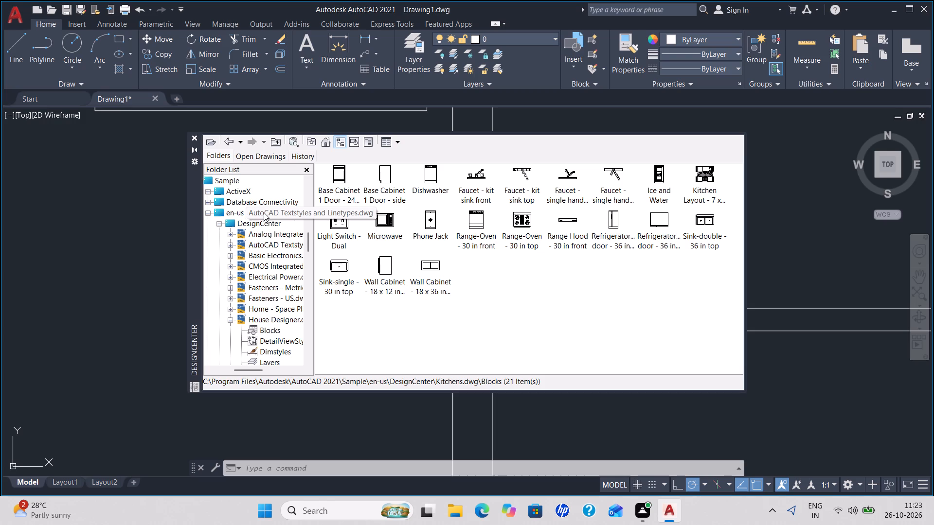
double_click(274, 203)
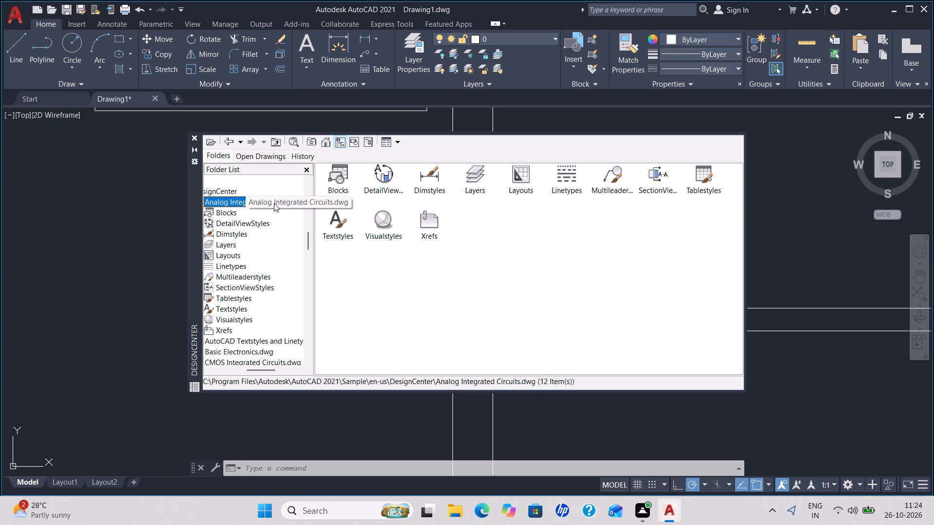
click(247, 218)
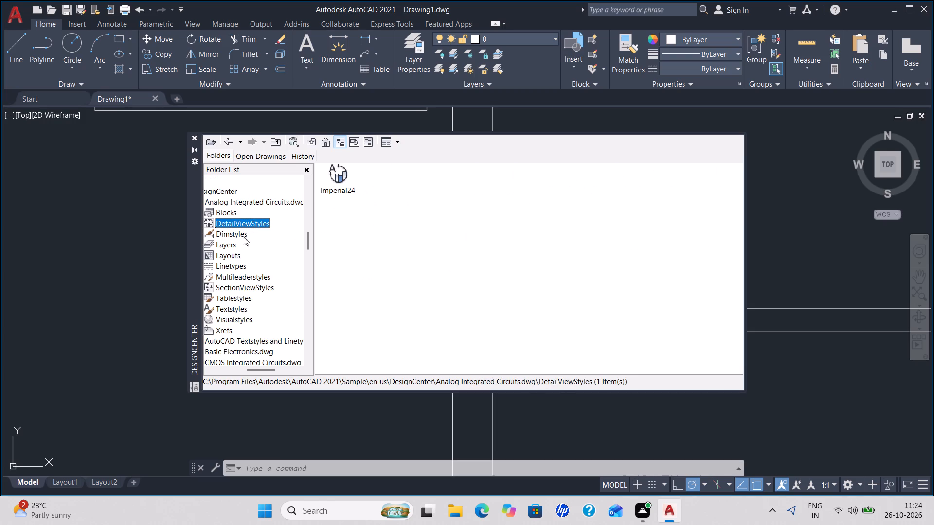
click(232, 212)
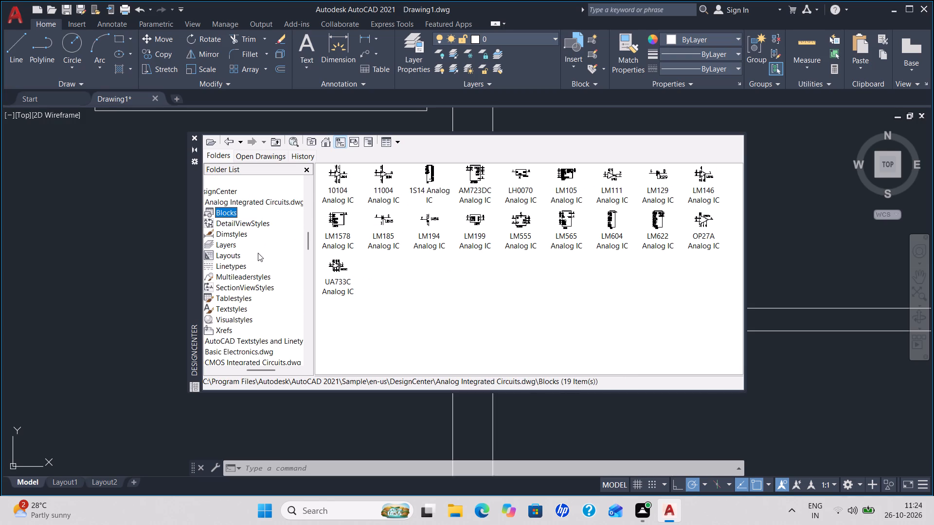
Open the blocks of Home - Space Planner.dwg in DesignCenter.
scroll(258, 253, down, 3)
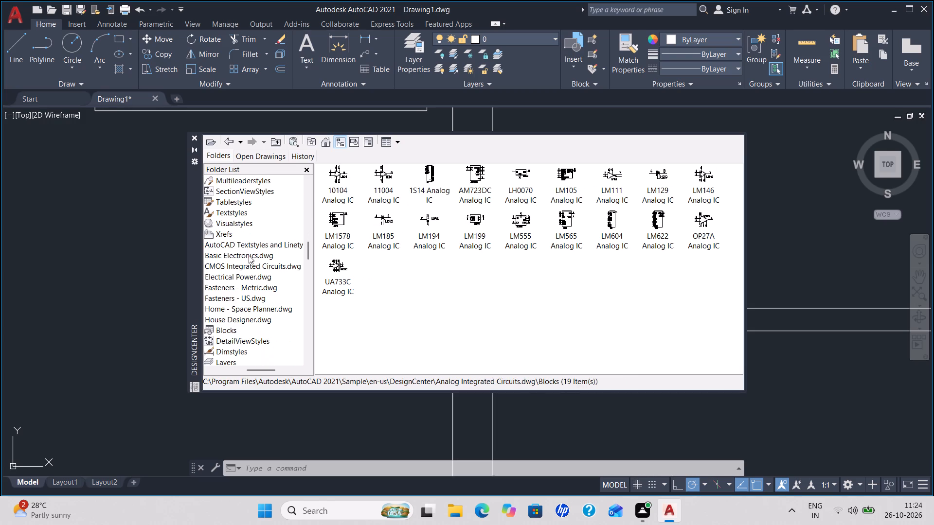
middle_drag(249, 255, 266, 250)
scroll(251, 259, down, 2)
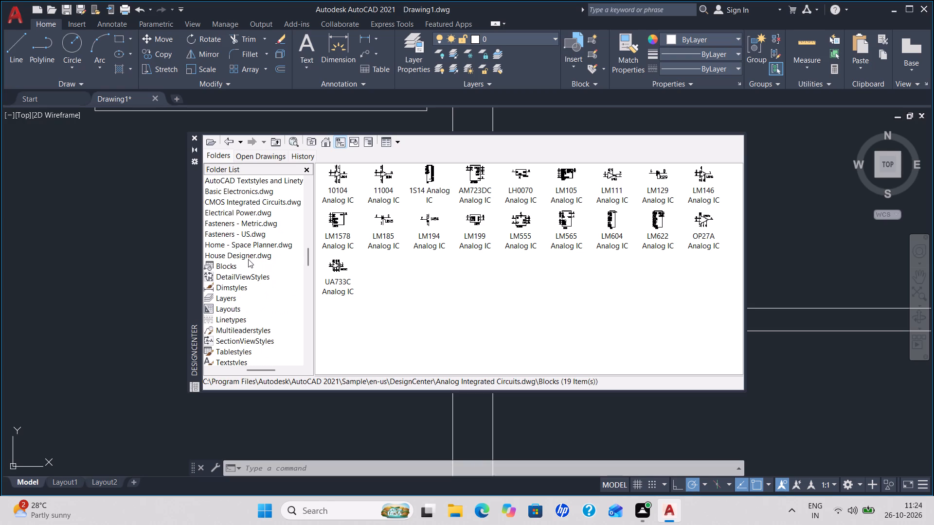
double_click(247, 244)
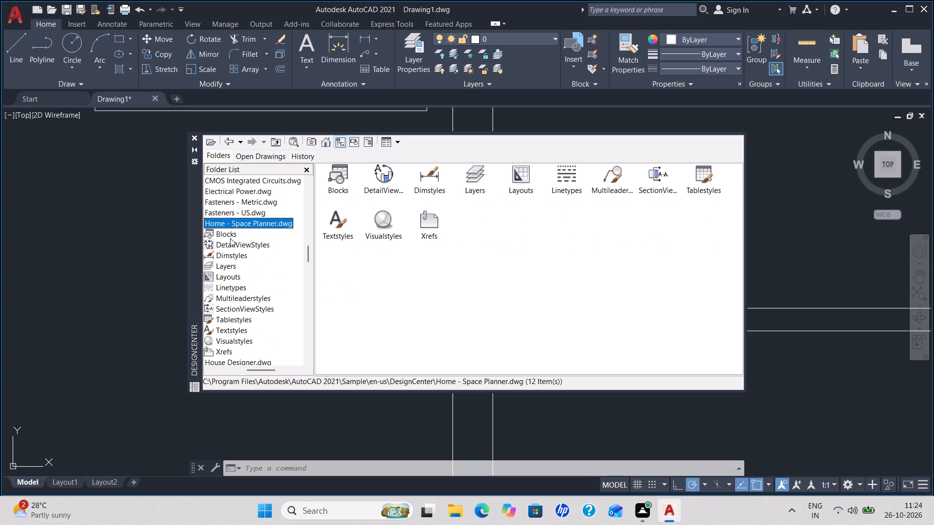
click(230, 238)
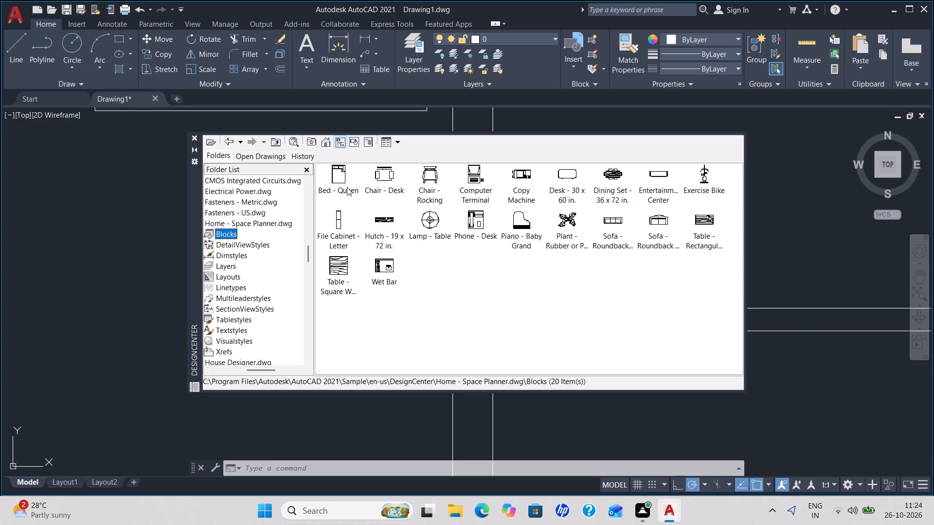
Insert the Bed - Queen block in the empty space outside the floor plan, beside the other loose blocks.
click(337, 173)
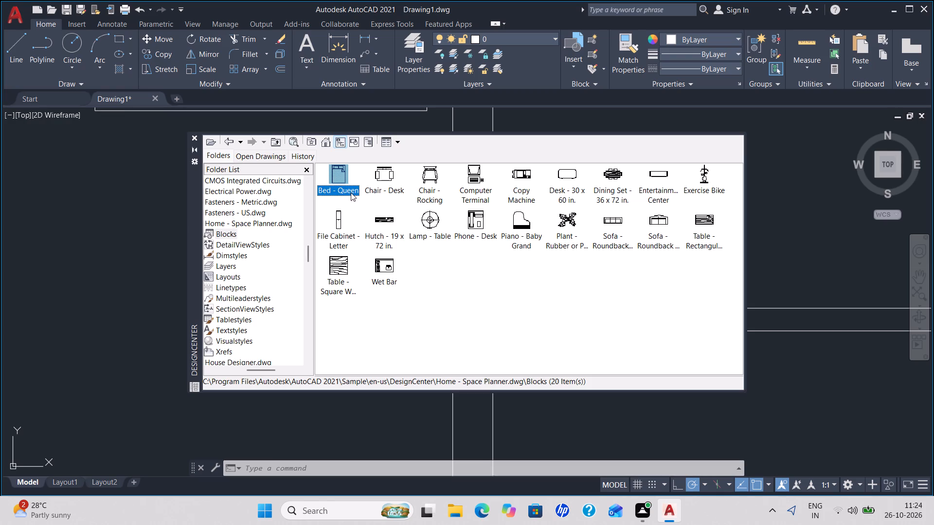
click(342, 183)
double_click(342, 183)
click(544, 324)
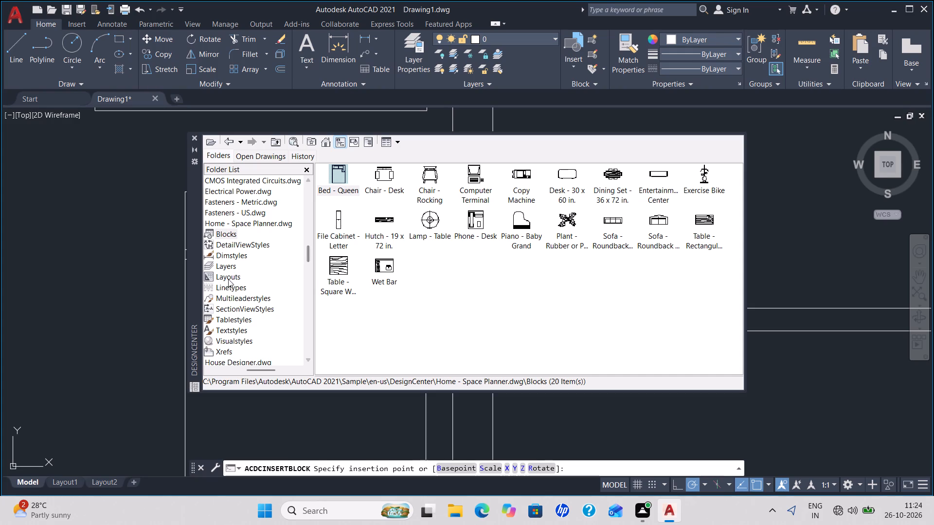
click(8, 215)
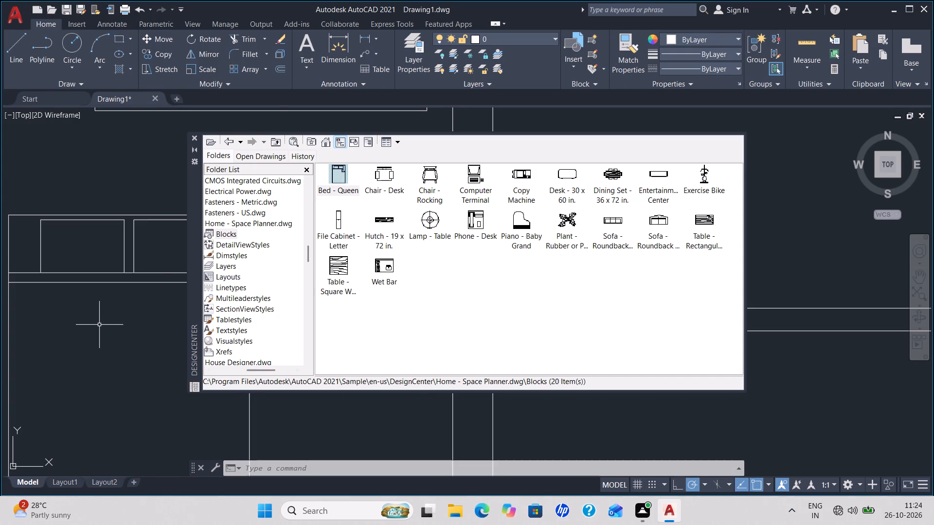
Insert the Sofa - Roundback 7 ft. block just below the queen bed outside the plan.
scroll(99, 322, down, 1)
middle_drag(97, 330, 155, 118)
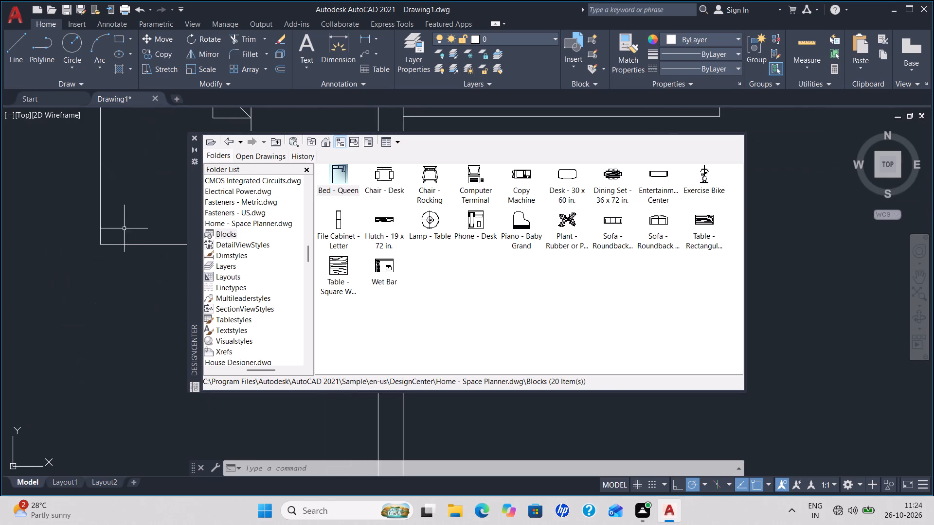
middle_drag(120, 265, 125, 127)
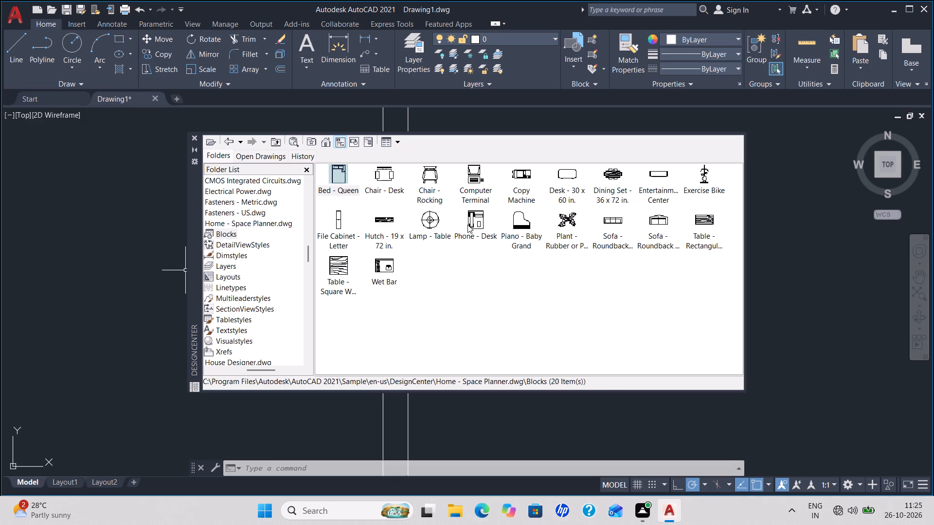
click(611, 217)
double_click(621, 214)
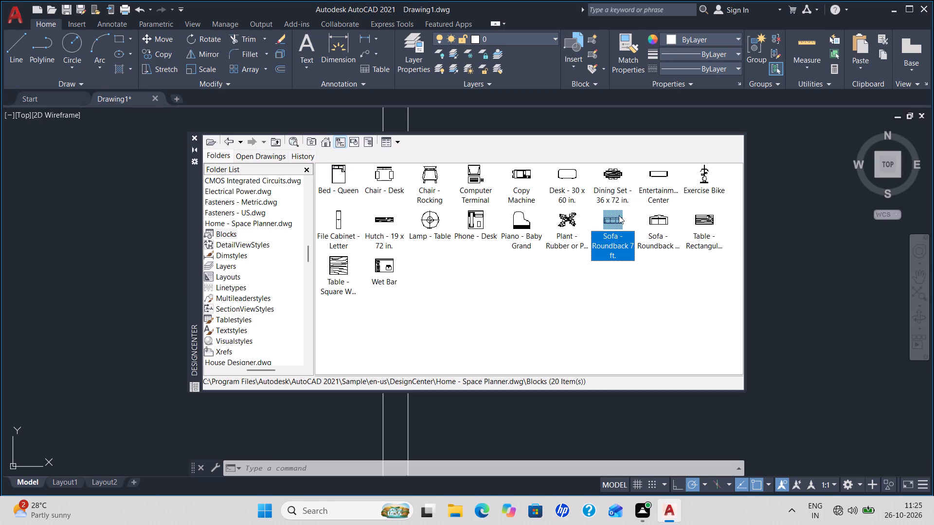
double_click(611, 225)
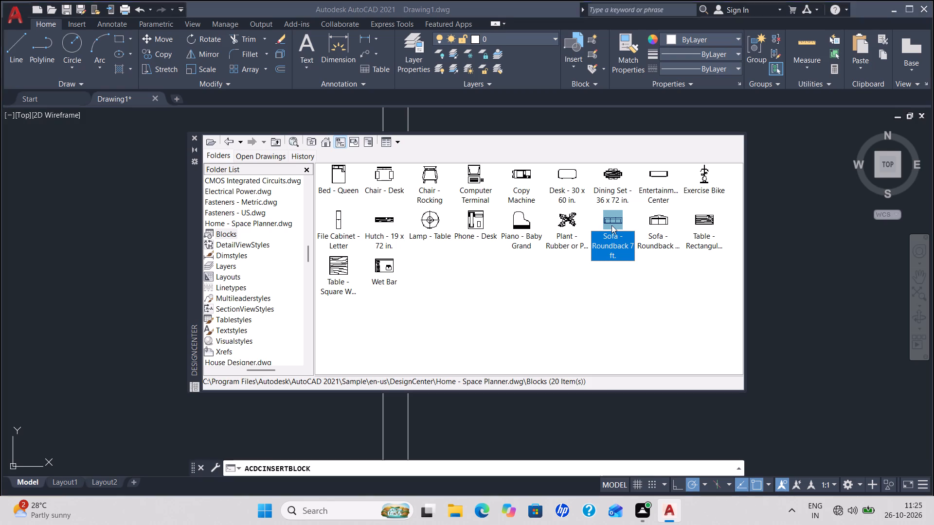
click(539, 328)
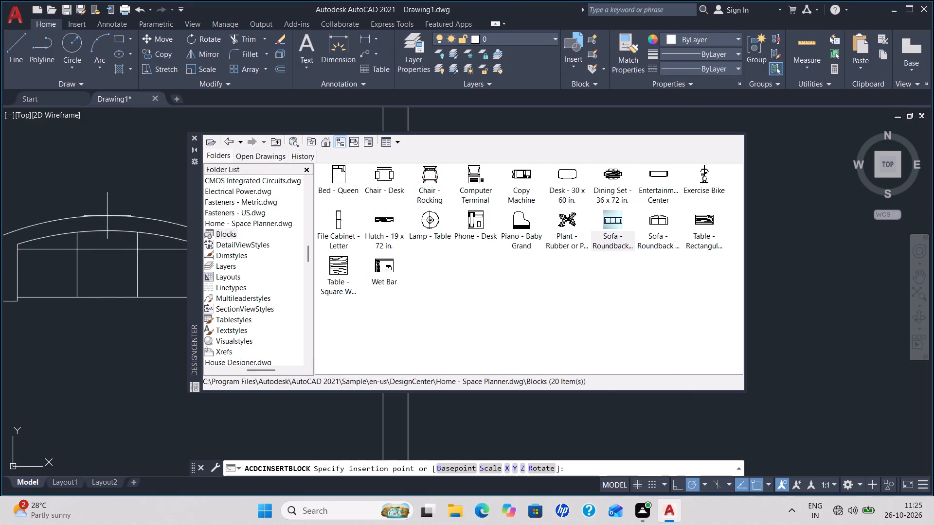
click(119, 121)
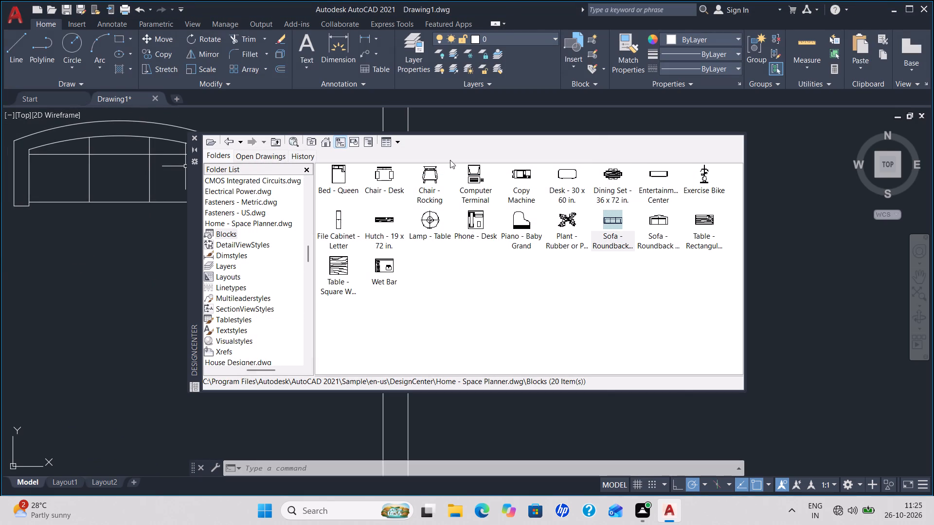
Insert the Dining Set - 36 x 72 in. block at scale 1 and rotation 0 just below the sofa.
double_click(609, 175)
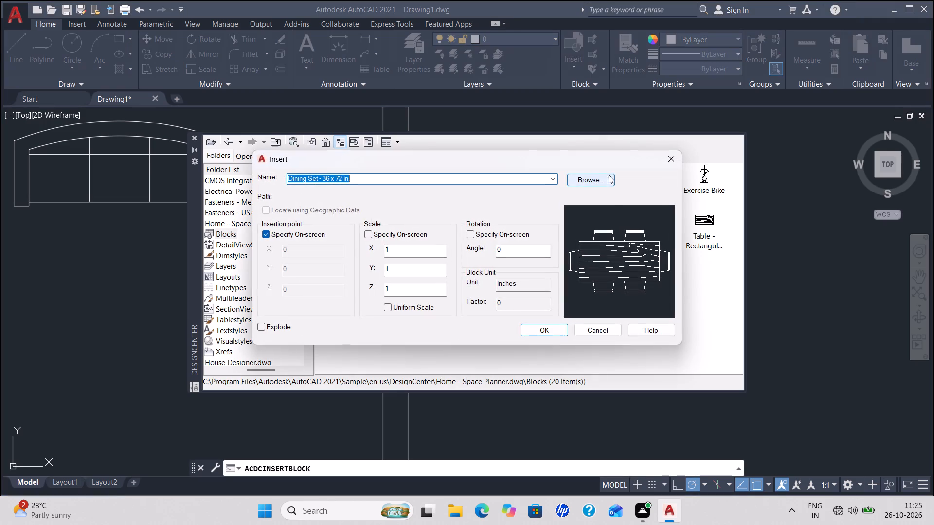
click(534, 330)
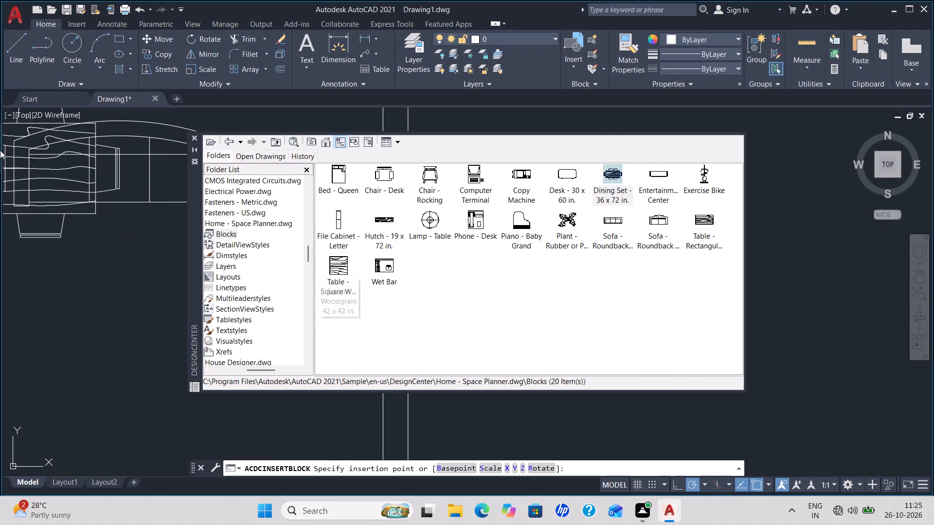
click(90, 300)
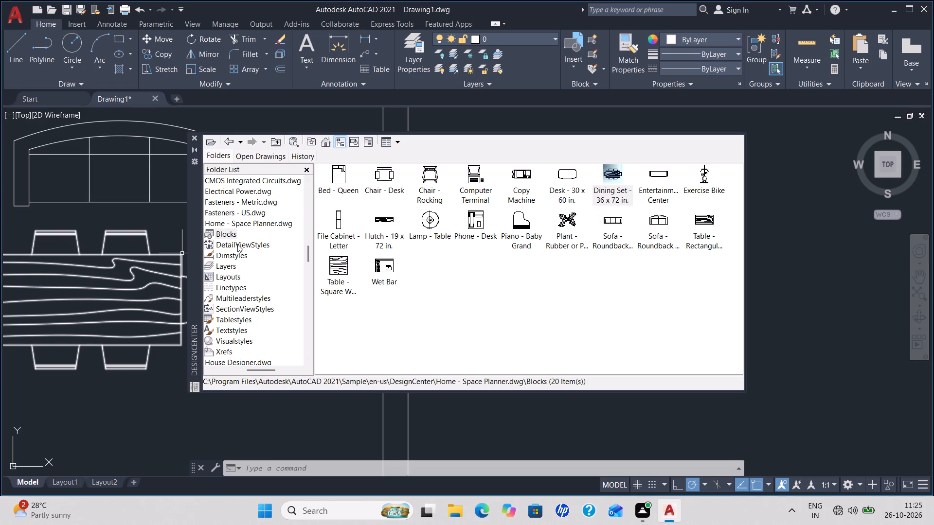
Insert the Sink - Oval top block from House Designer.dwg at scale 1 and rotation 0 below the dining set.
scroll(237, 244, down, 4)
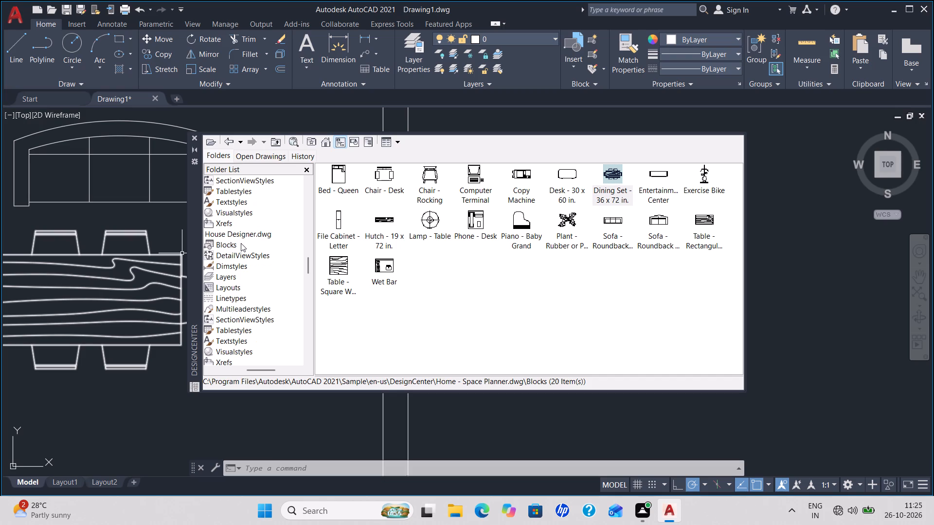
click(233, 245)
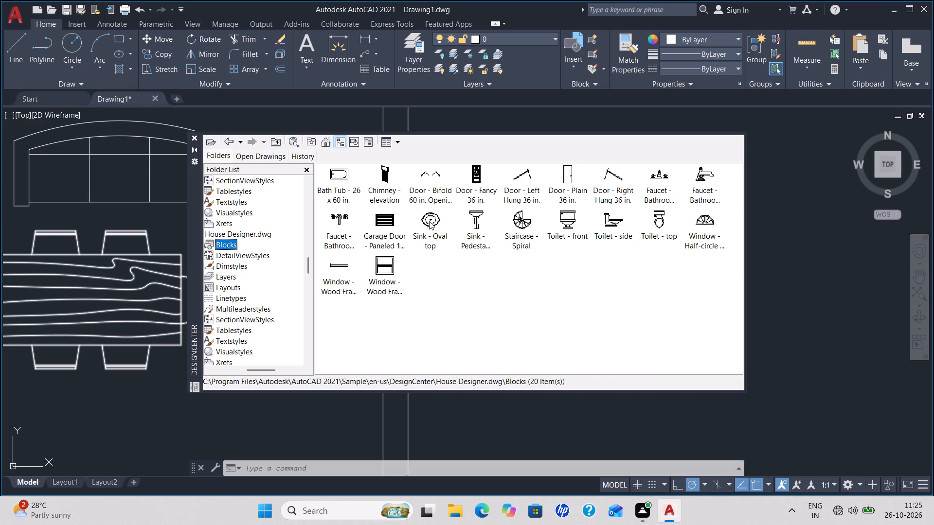
click(429, 221)
double_click(439, 219)
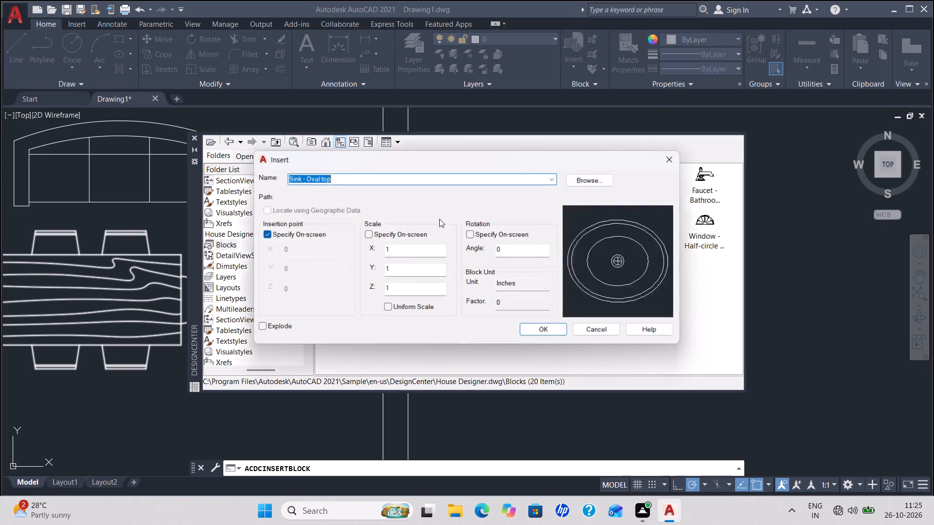
click(537, 331)
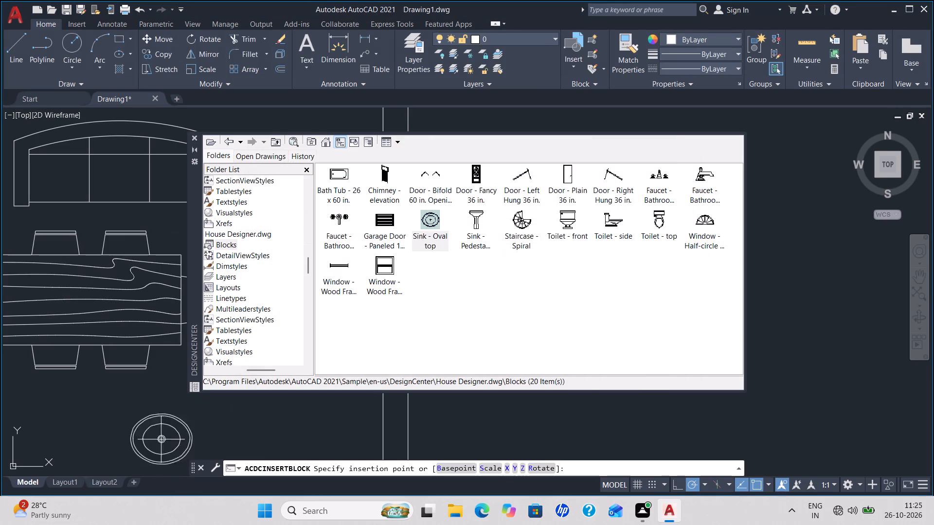
click(146, 420)
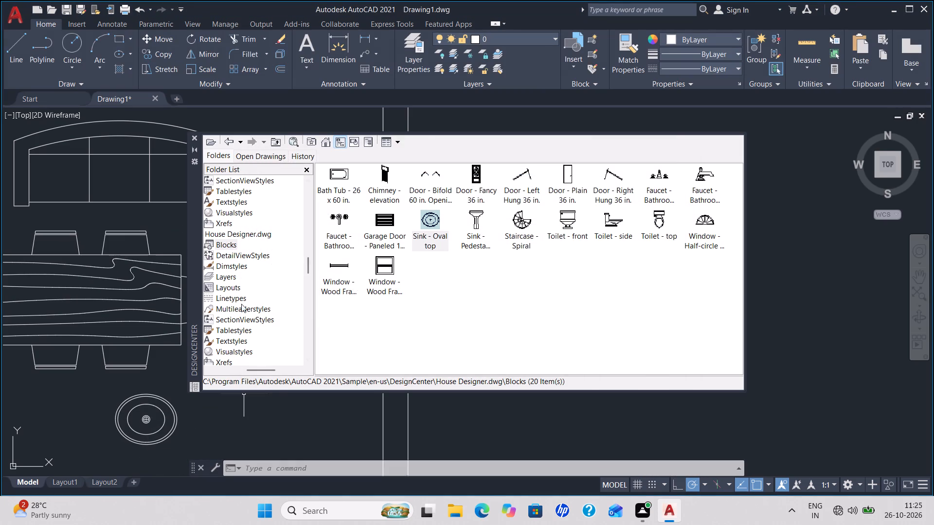
Open the blocks of Kitchens.dwg in DesignCenter to examine the kitchen fixtures.
scroll(245, 303, down, 2)
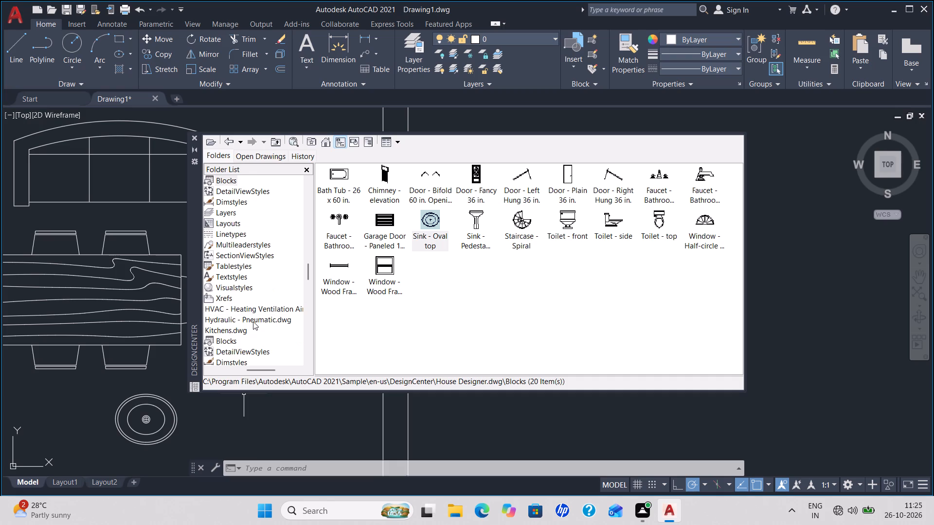
scroll(253, 321, down, 2)
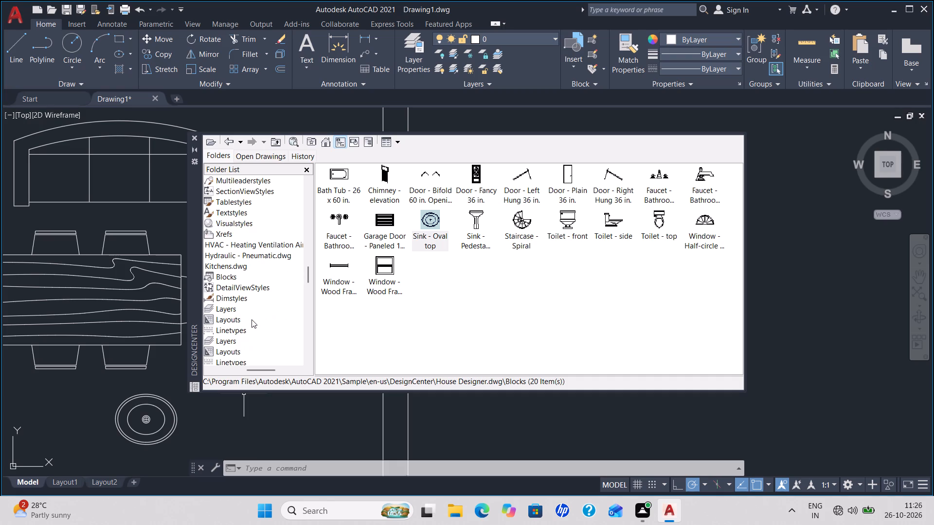
click(237, 277)
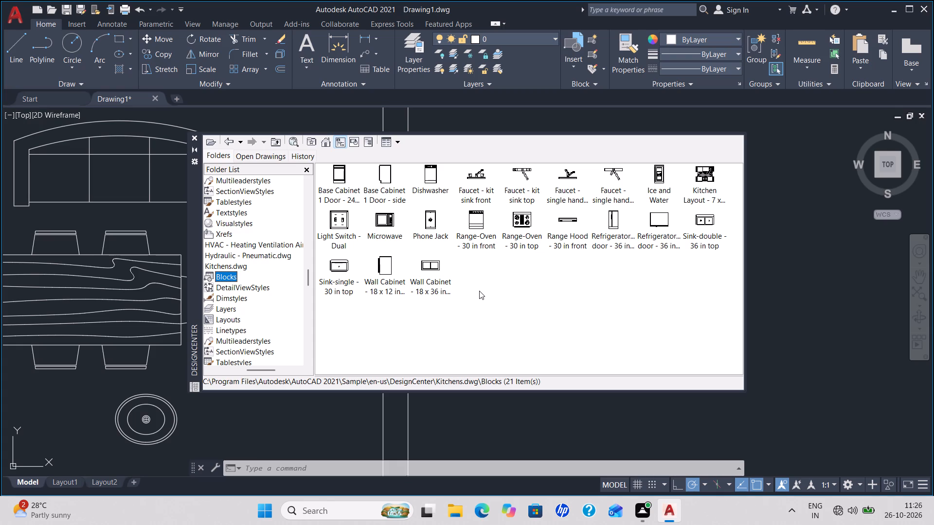
Look through the remaining drawings and folders in the DesignCenter folder tree, and close DesignCenter.
scroll(244, 320, down, 4)
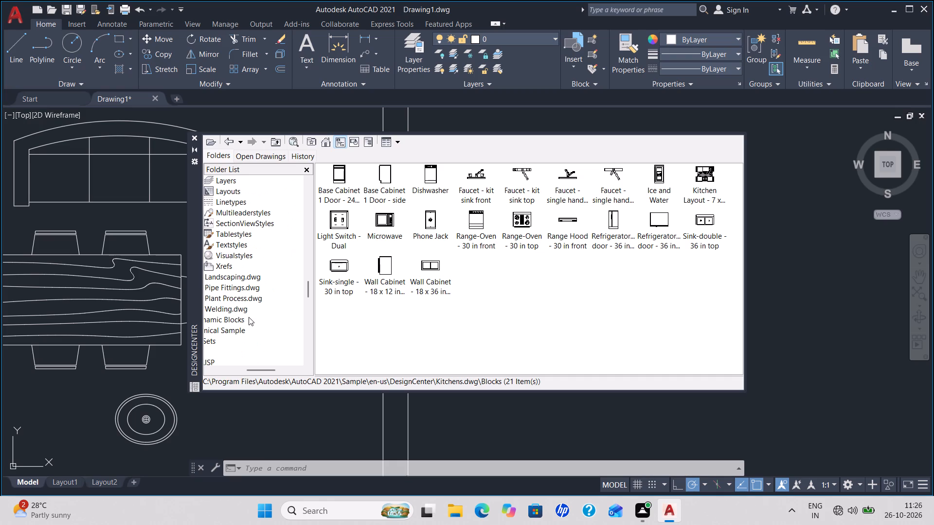
click(235, 370)
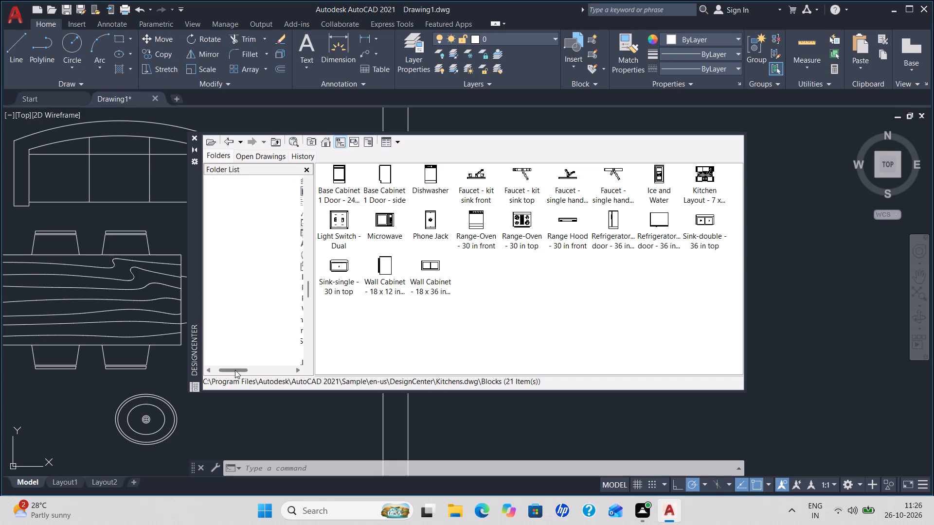
triple_click(297, 373)
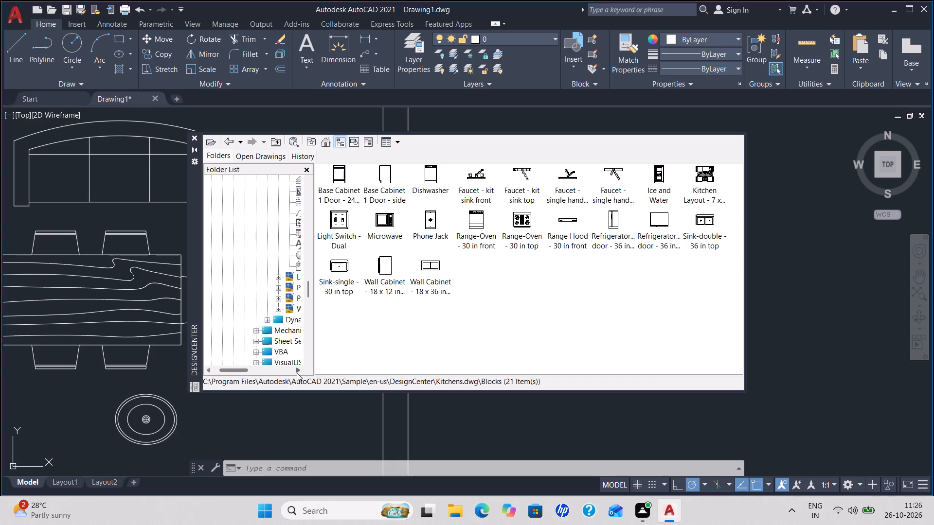
triple_click(297, 373)
double_click(297, 373)
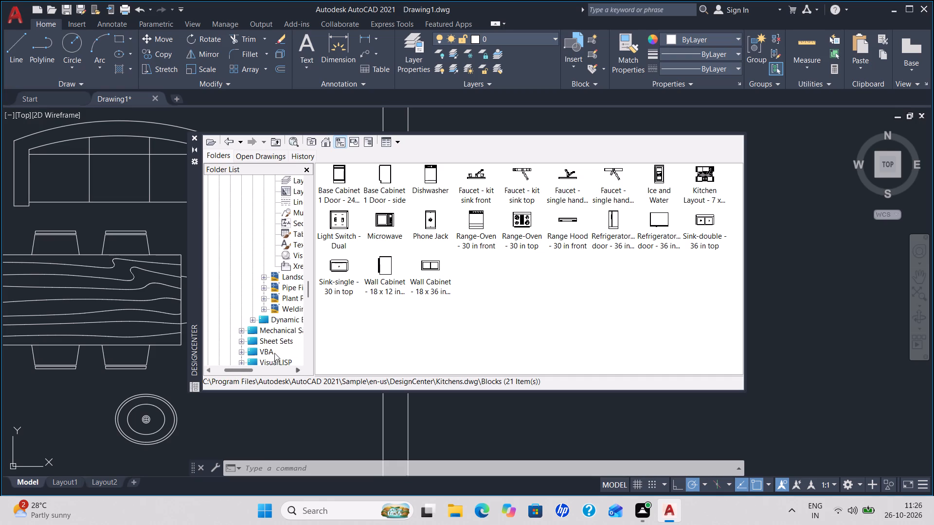
triple_click(296, 368)
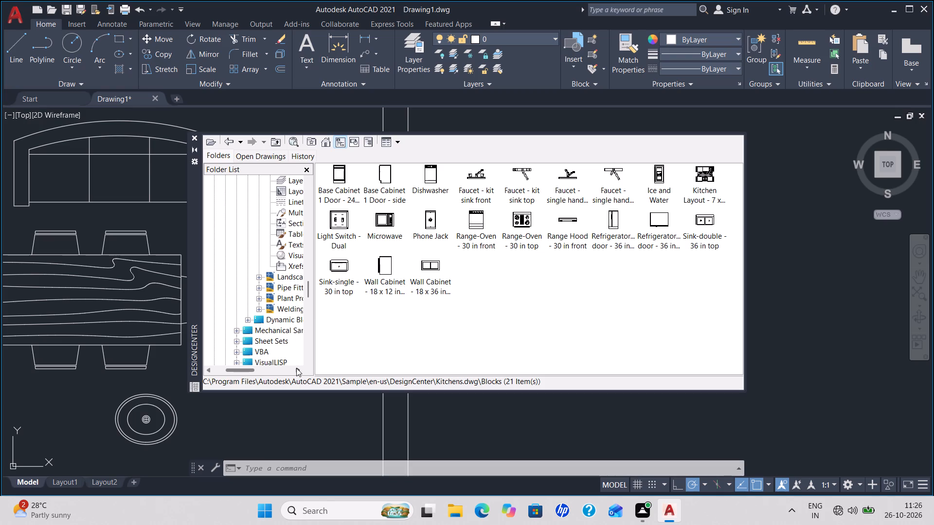
click(296, 368)
click(296, 368)
scroll(275, 323, down, 2)
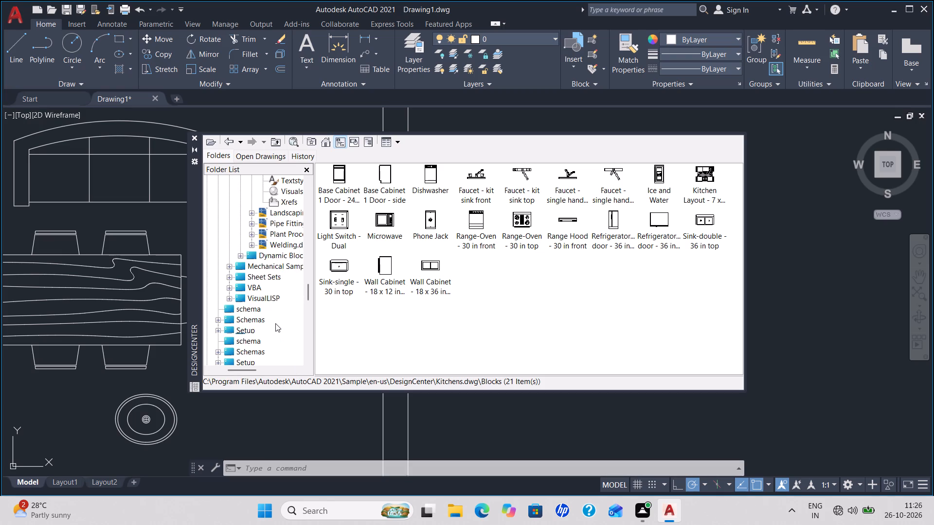
scroll(275, 323, down, 6)
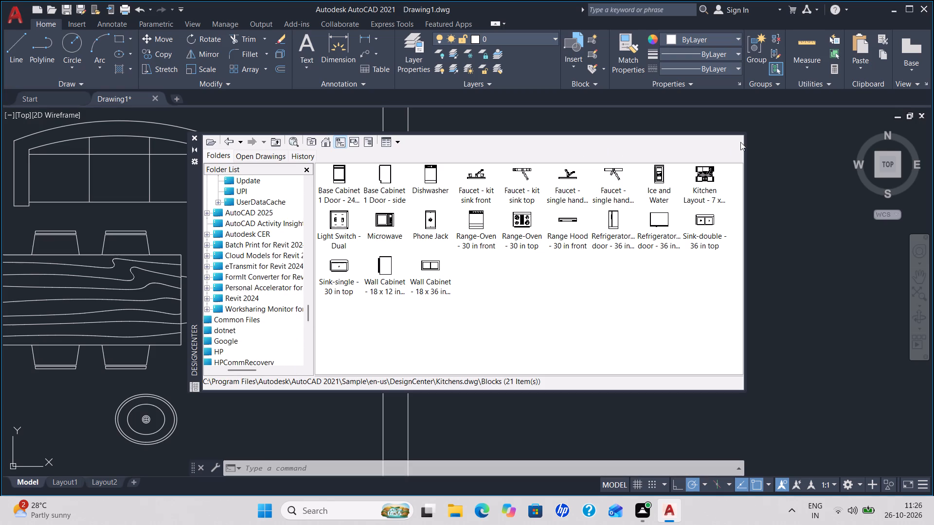
click(194, 137)
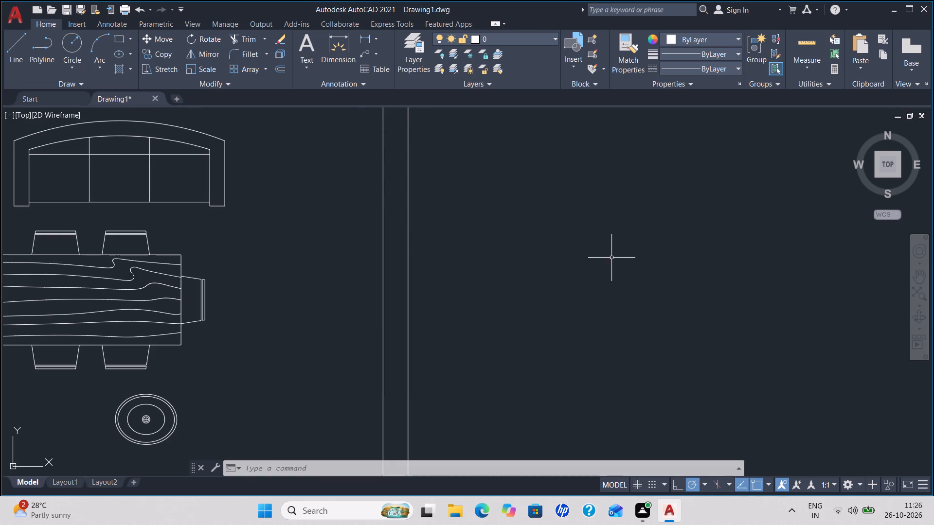
Draw a line about 0.6 straight down from the lower corner at the free end of the east partition, above the small corner room.
middle_drag(611, 258, 320, 265)
scroll(522, 228, down, 2)
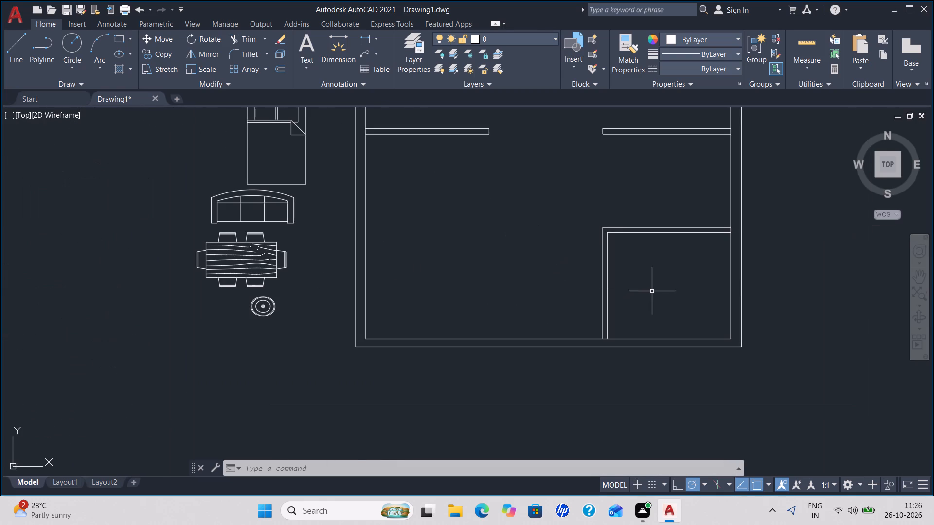
middle_drag(653, 291, 346, 311)
scroll(331, 261, up, 2)
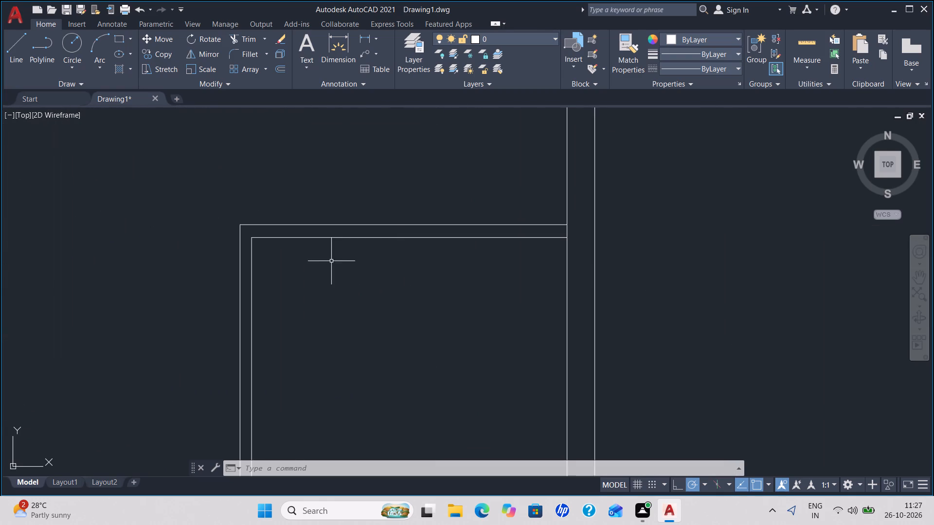
middle_drag(404, 217, 328, 392)
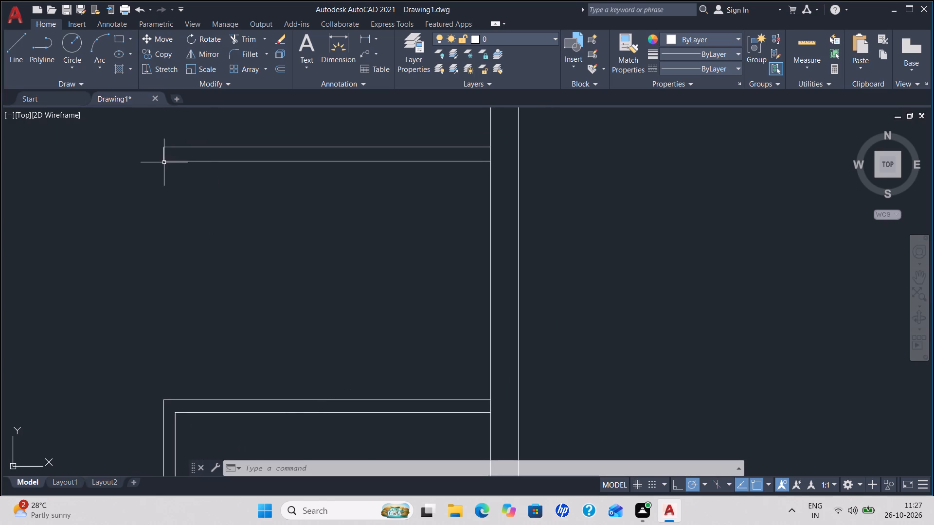
key(l)
key(Return)
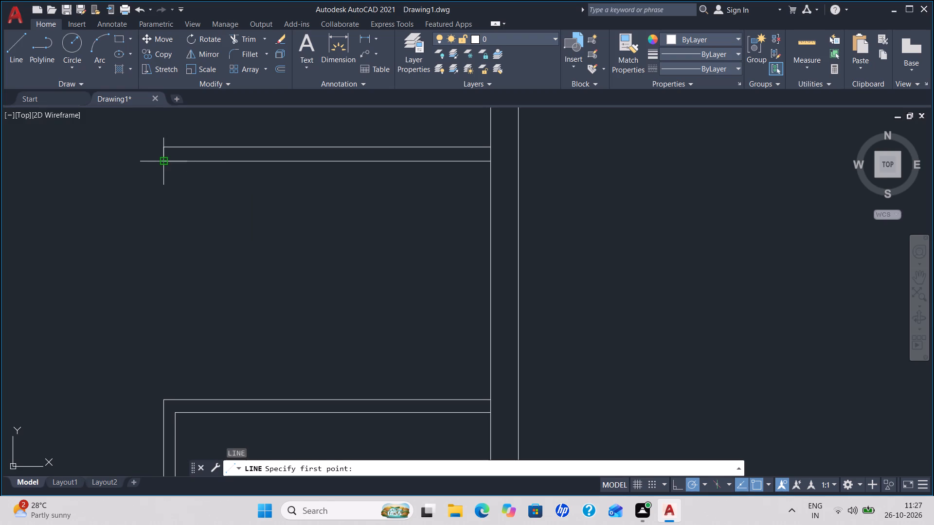
click(163, 162)
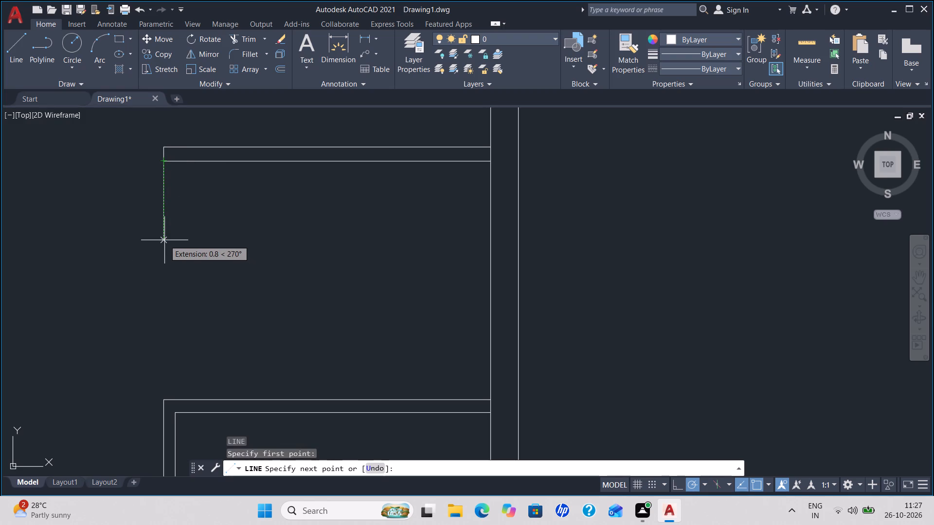
click(164, 216)
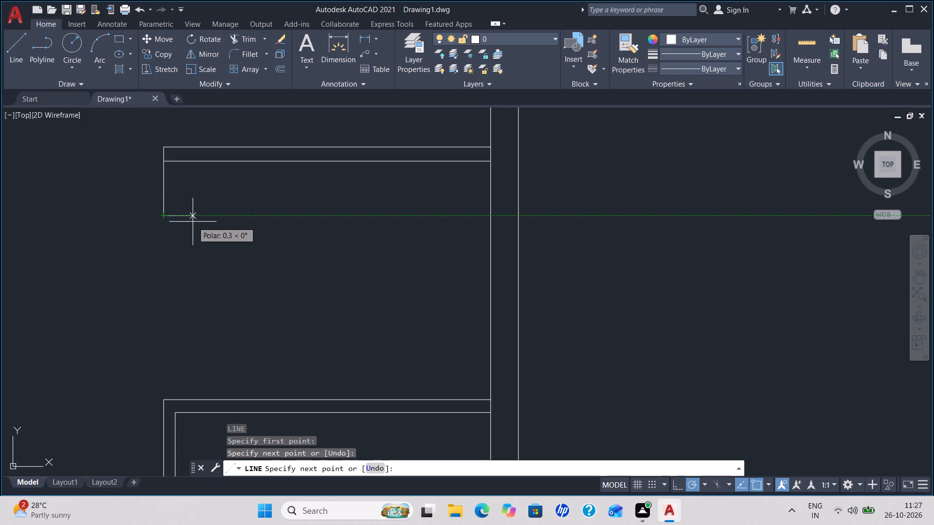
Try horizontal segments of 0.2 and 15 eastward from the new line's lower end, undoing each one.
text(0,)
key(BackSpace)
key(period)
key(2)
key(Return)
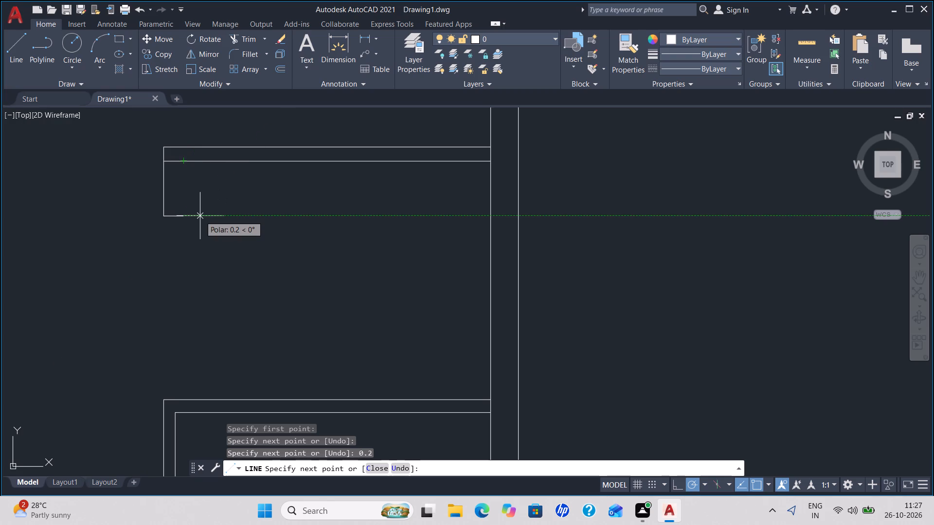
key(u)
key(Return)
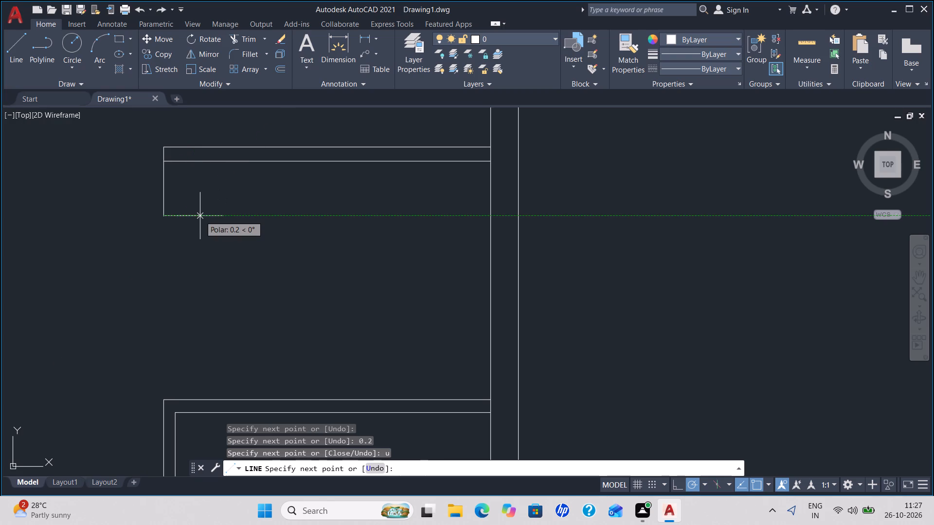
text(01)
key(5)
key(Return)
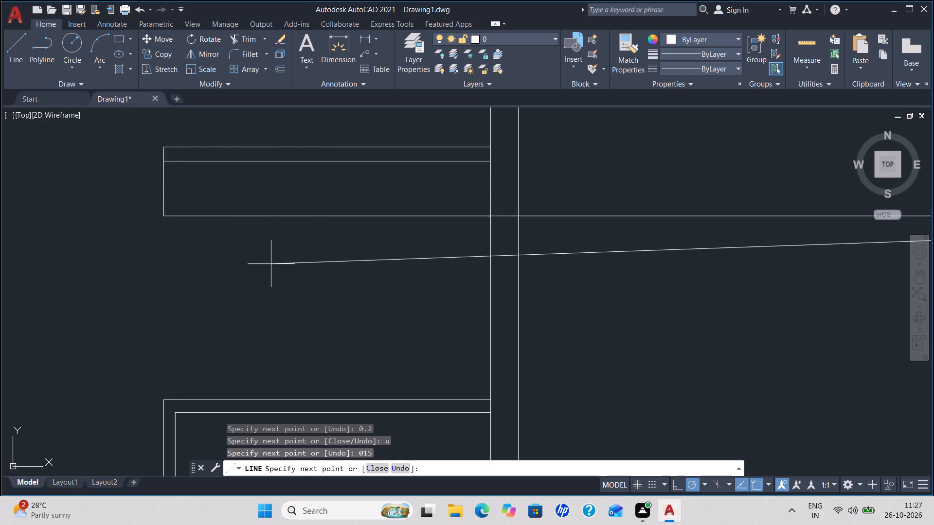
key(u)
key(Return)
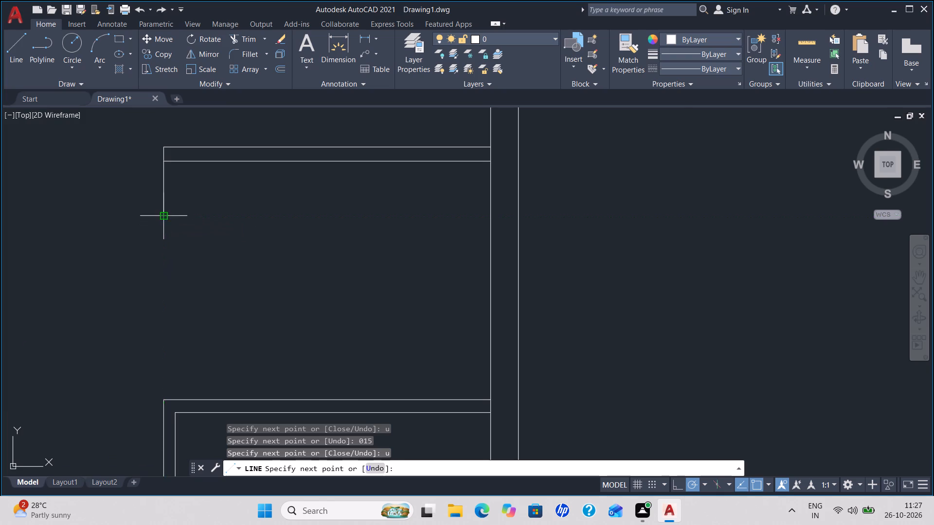
Continue the line 0.15 eastward and back up to the partition's lower edge, closing the narrow rectangle.
scroll(166, 219, up, 3)
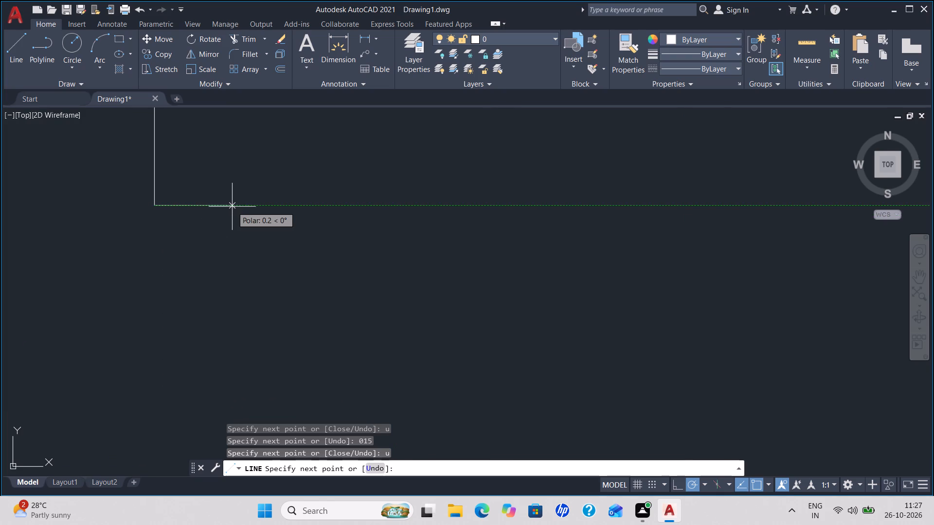
text(0.15)
key(Return)
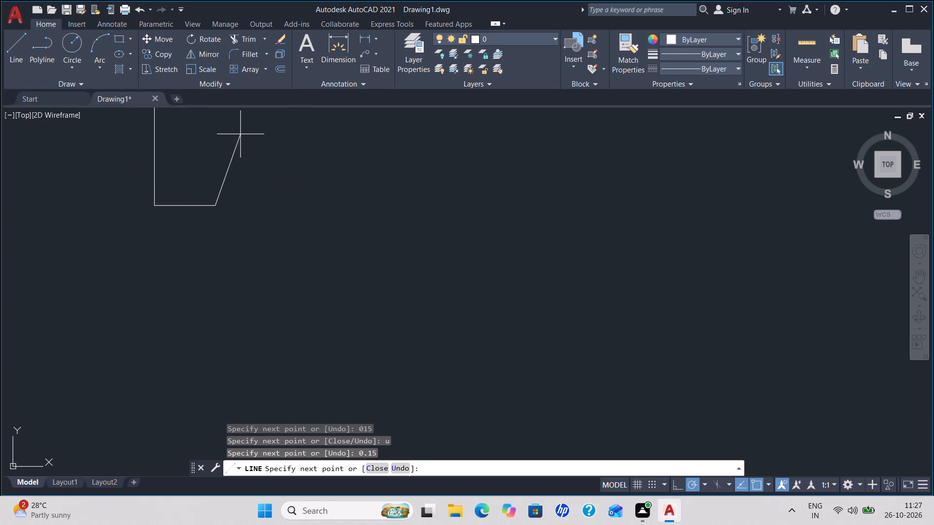
middle_drag(240, 134, 288, 343)
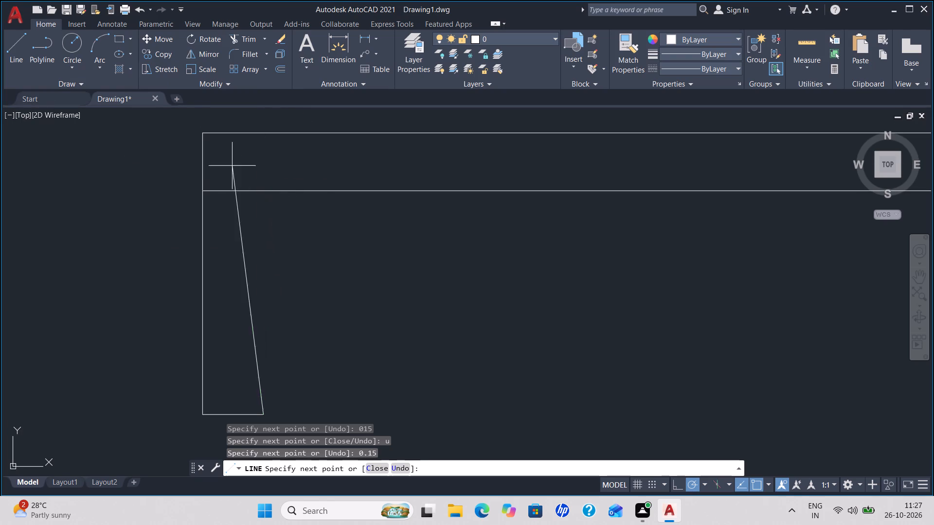
click(260, 191)
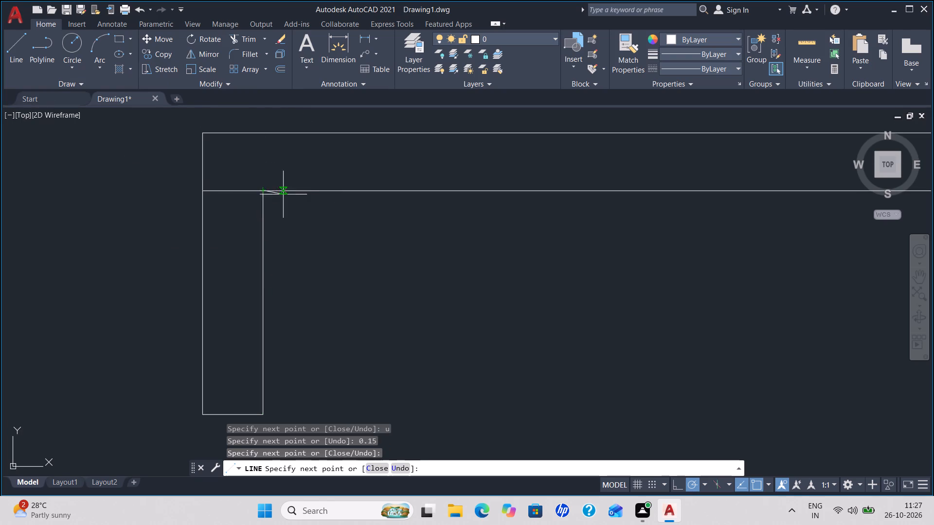
key(Escape)
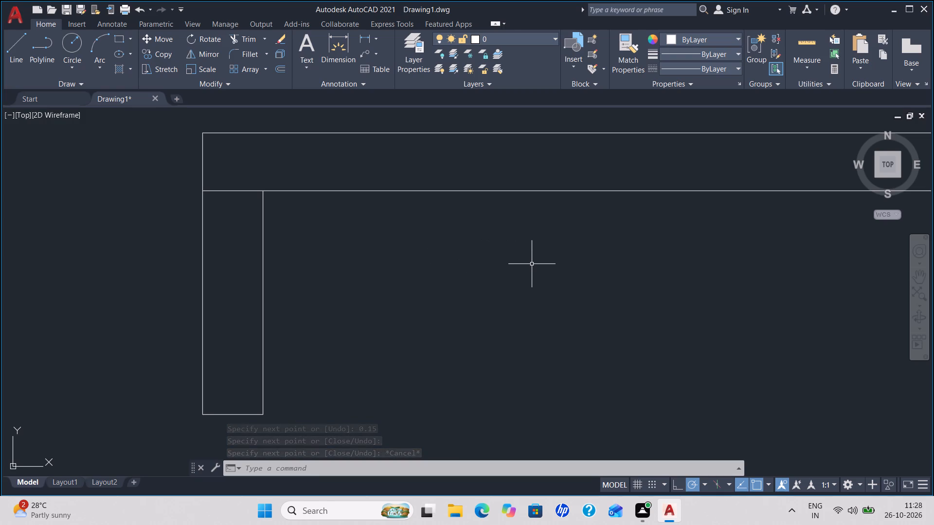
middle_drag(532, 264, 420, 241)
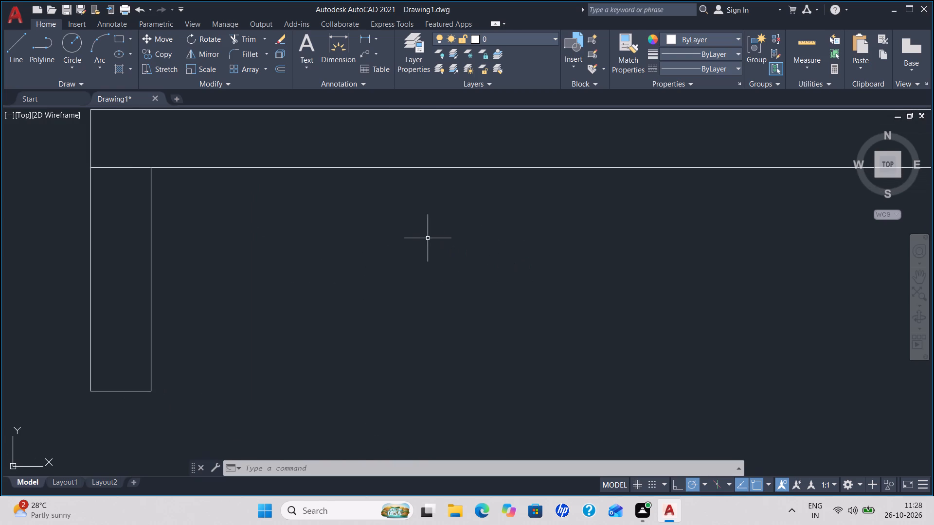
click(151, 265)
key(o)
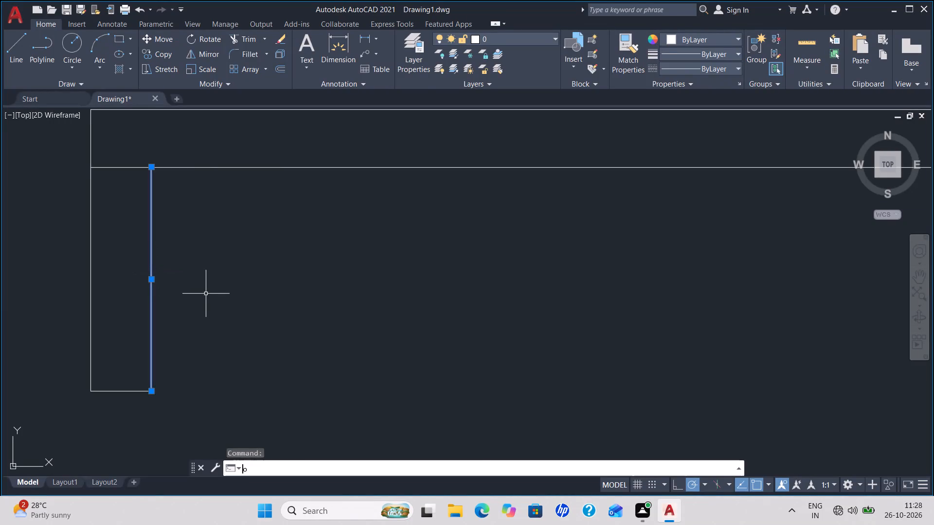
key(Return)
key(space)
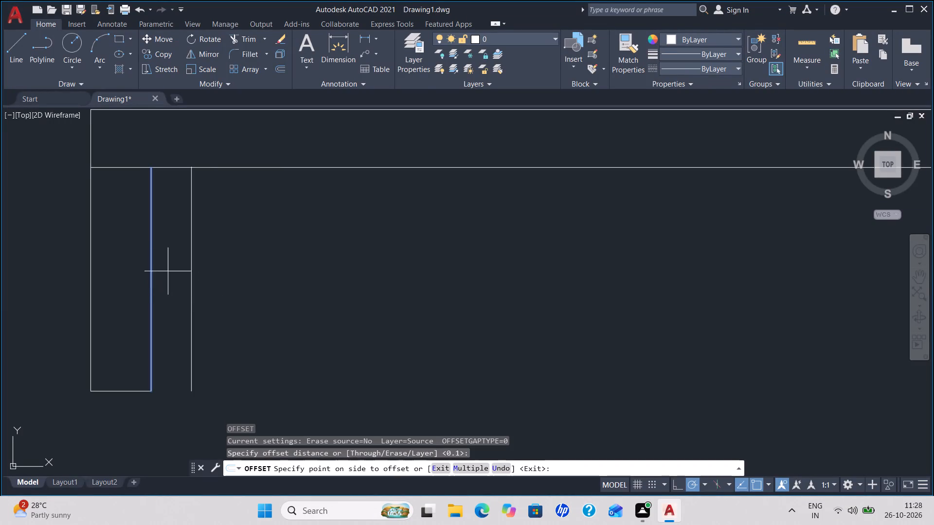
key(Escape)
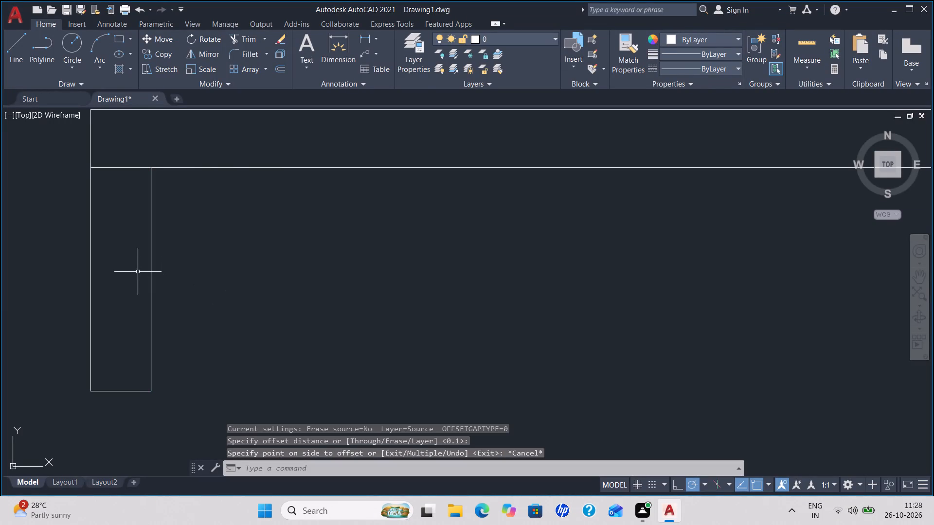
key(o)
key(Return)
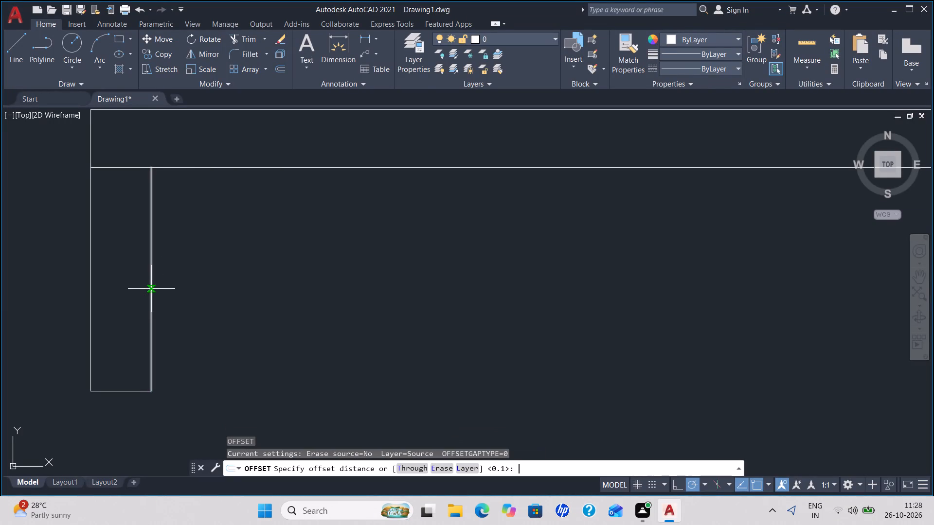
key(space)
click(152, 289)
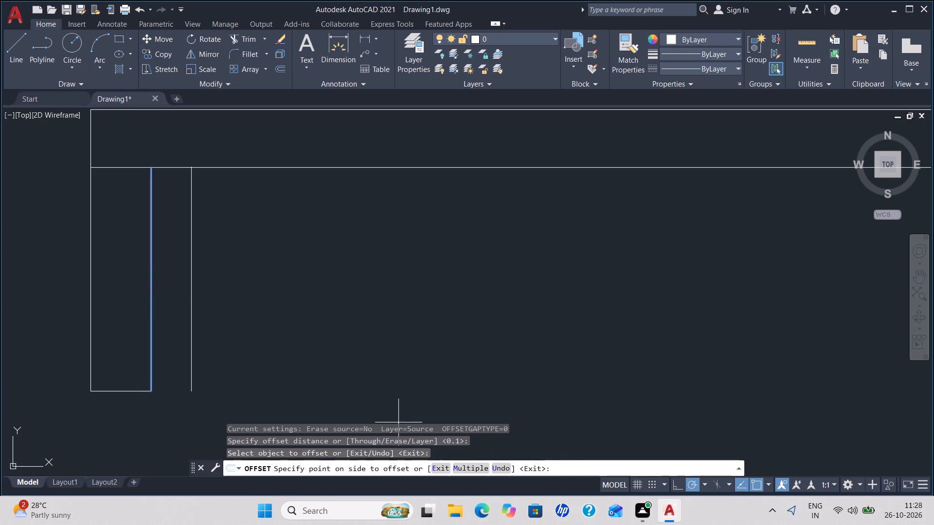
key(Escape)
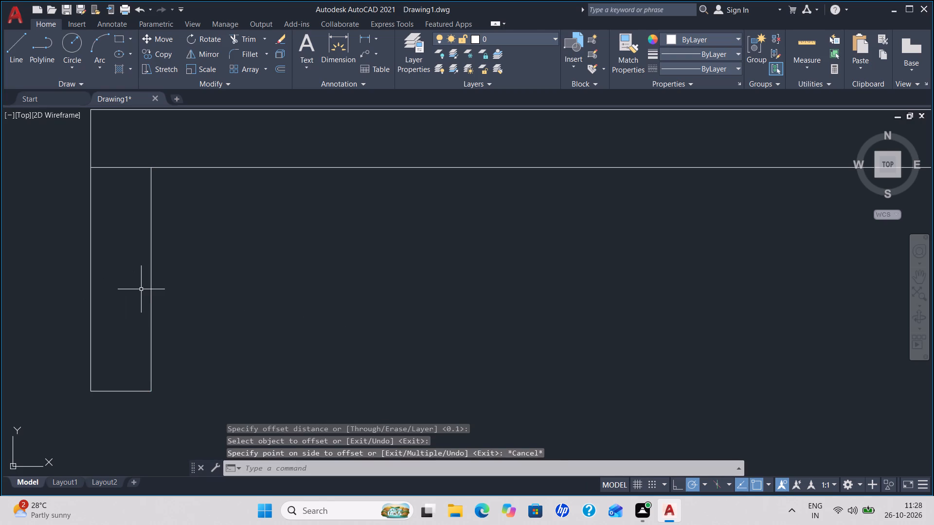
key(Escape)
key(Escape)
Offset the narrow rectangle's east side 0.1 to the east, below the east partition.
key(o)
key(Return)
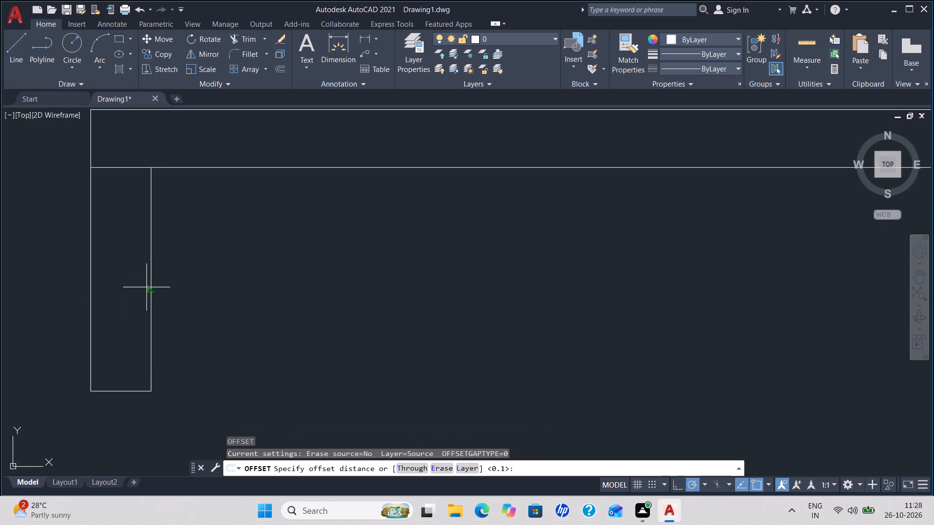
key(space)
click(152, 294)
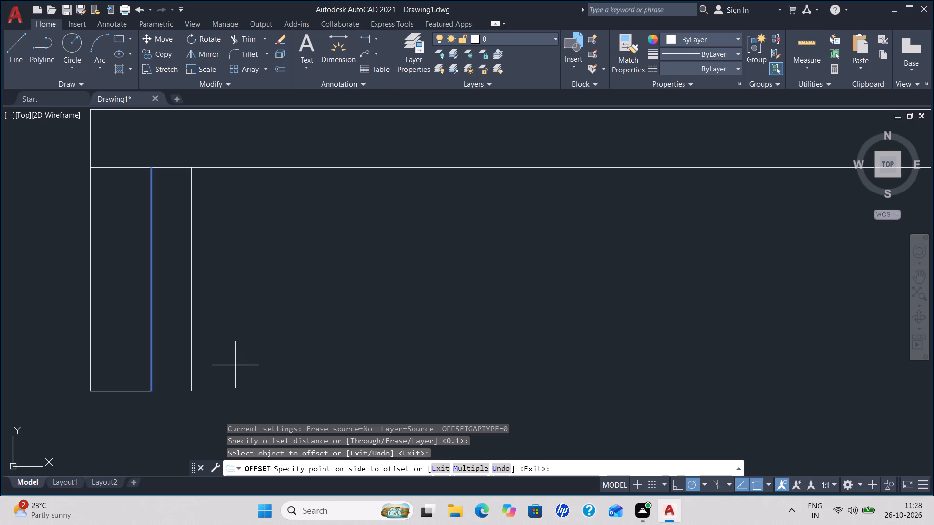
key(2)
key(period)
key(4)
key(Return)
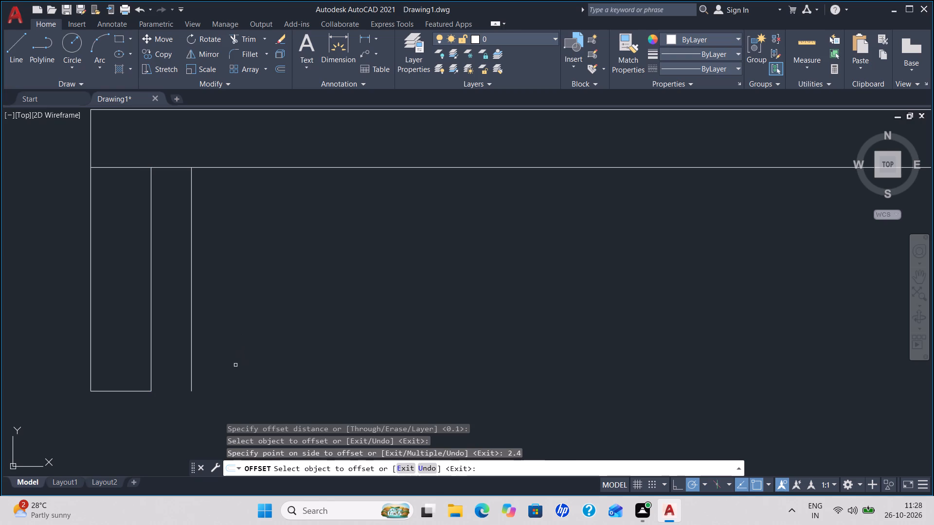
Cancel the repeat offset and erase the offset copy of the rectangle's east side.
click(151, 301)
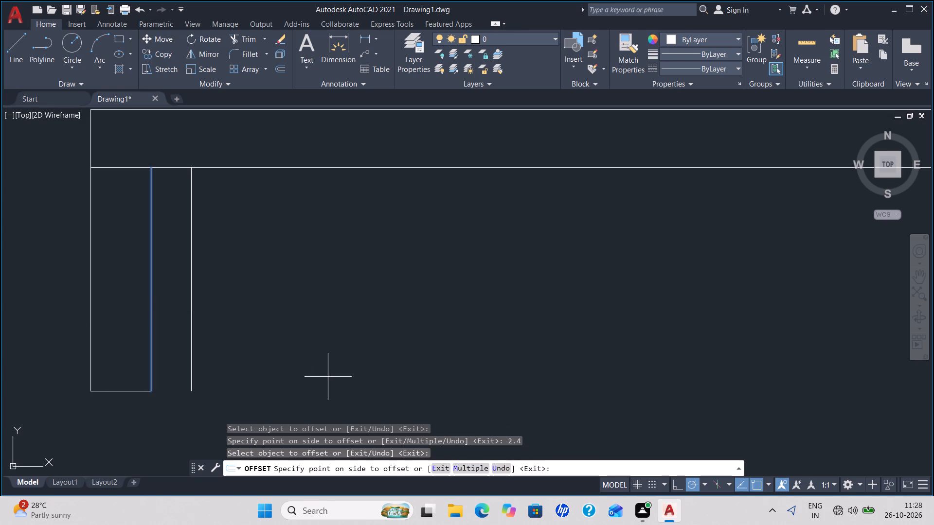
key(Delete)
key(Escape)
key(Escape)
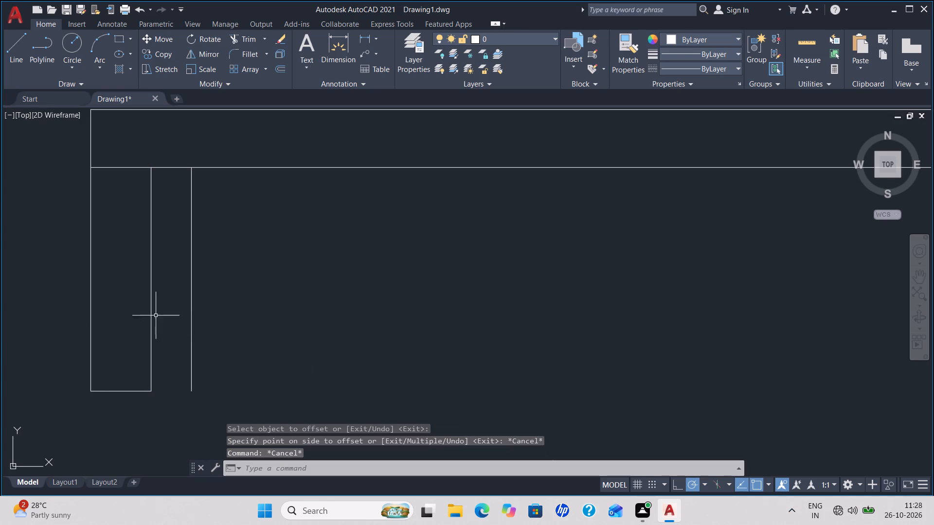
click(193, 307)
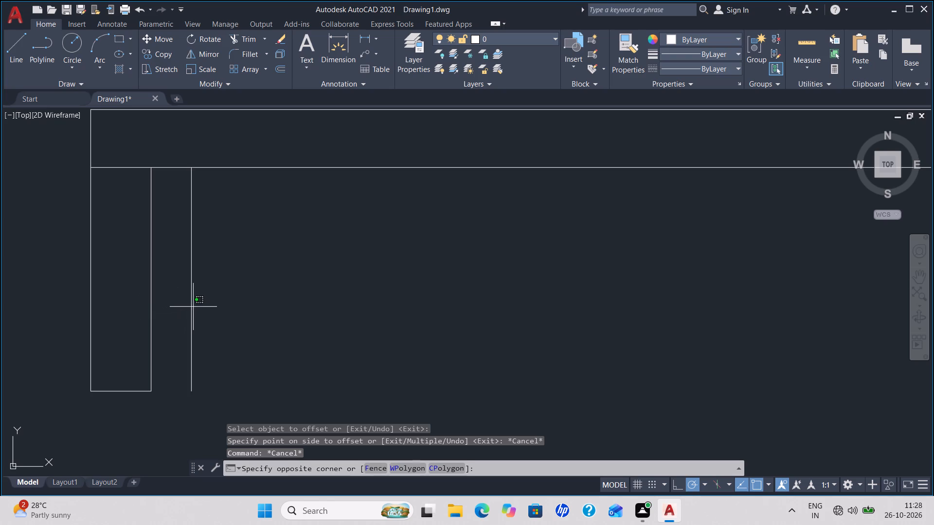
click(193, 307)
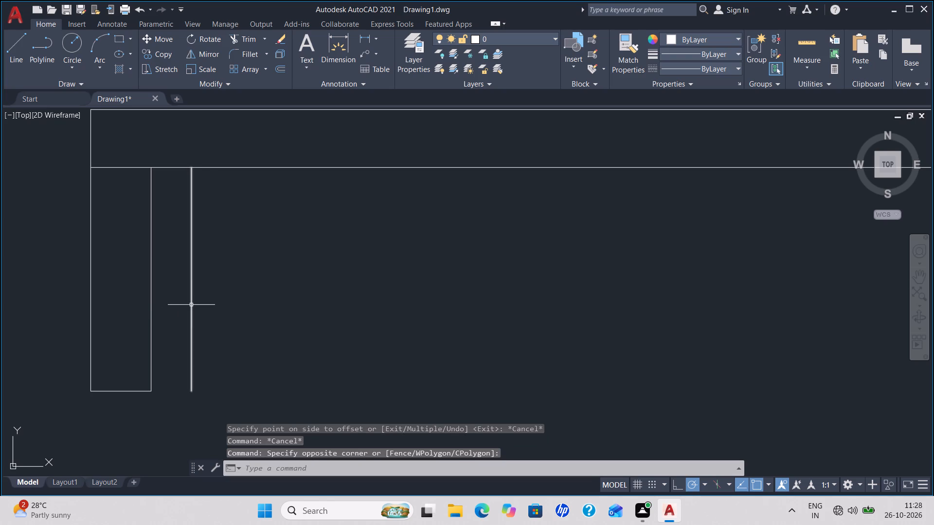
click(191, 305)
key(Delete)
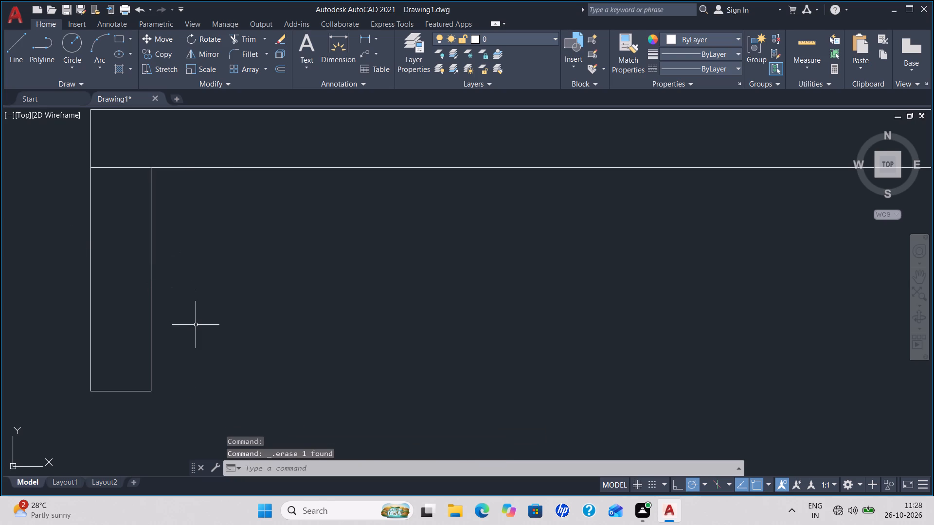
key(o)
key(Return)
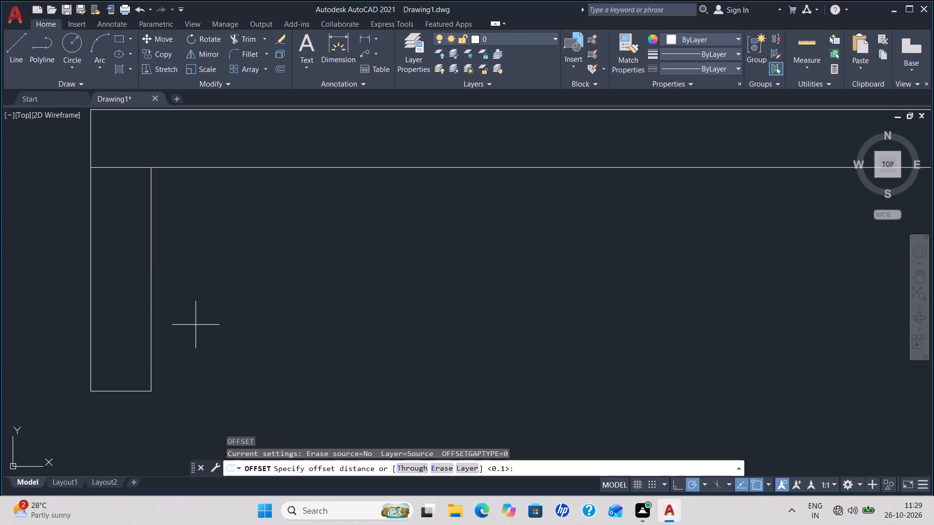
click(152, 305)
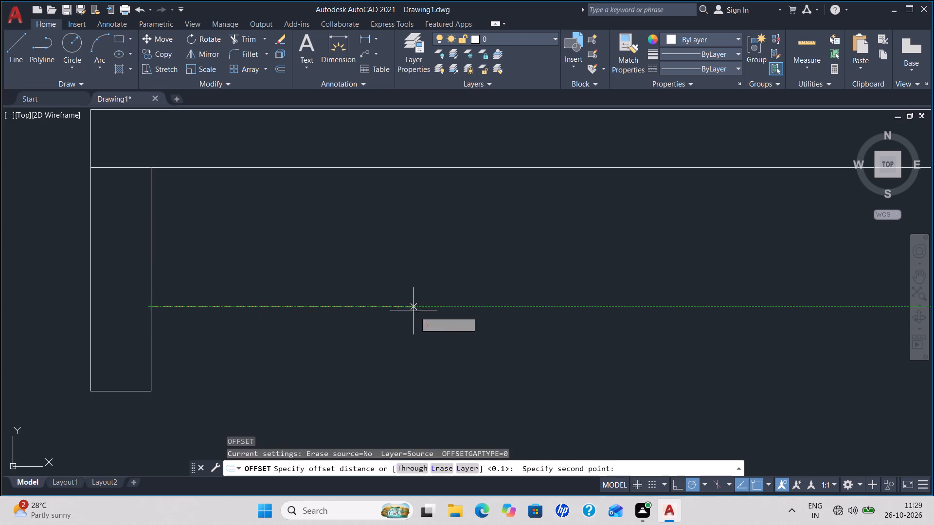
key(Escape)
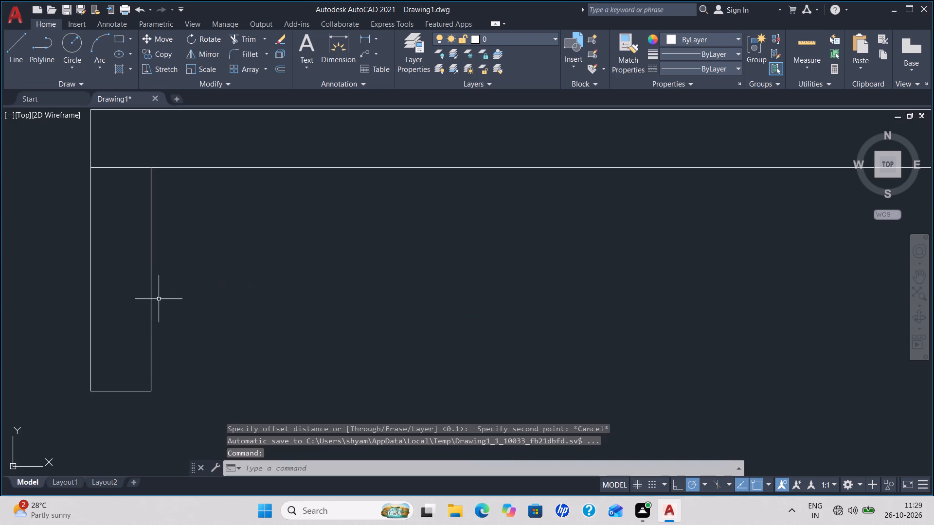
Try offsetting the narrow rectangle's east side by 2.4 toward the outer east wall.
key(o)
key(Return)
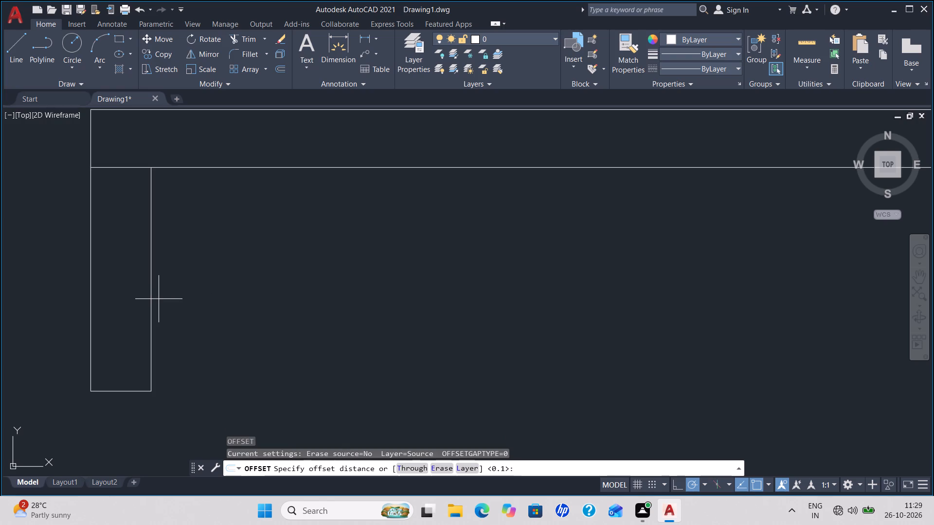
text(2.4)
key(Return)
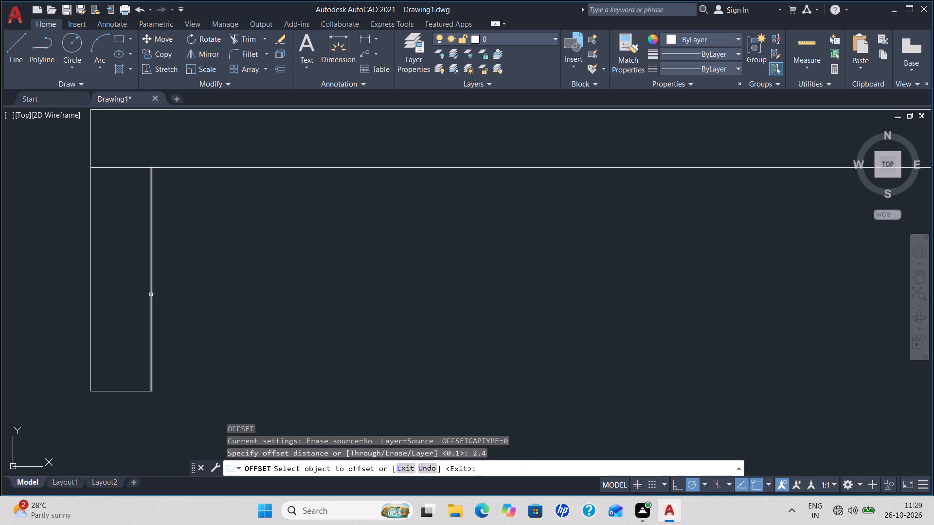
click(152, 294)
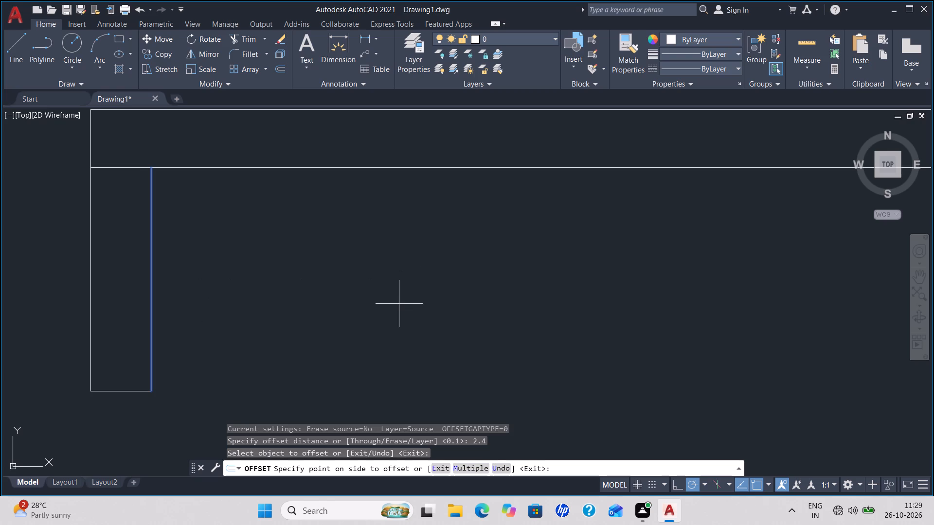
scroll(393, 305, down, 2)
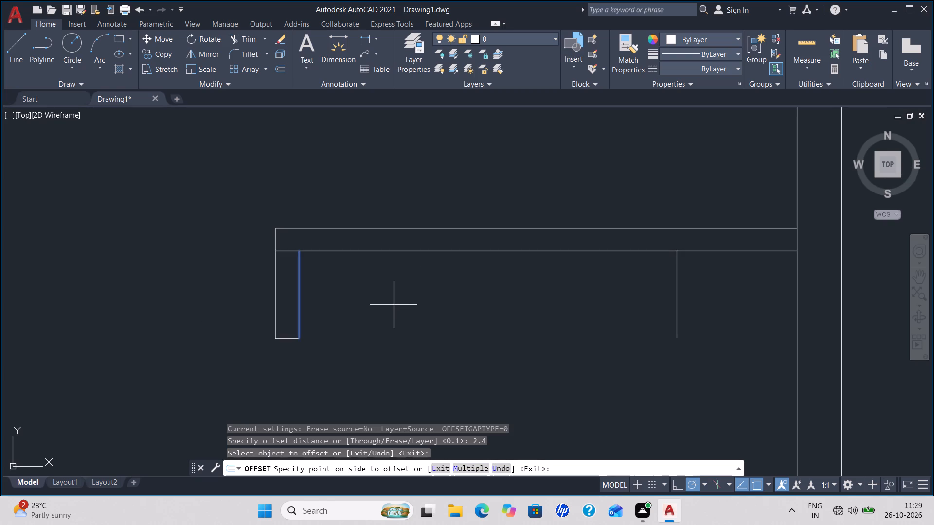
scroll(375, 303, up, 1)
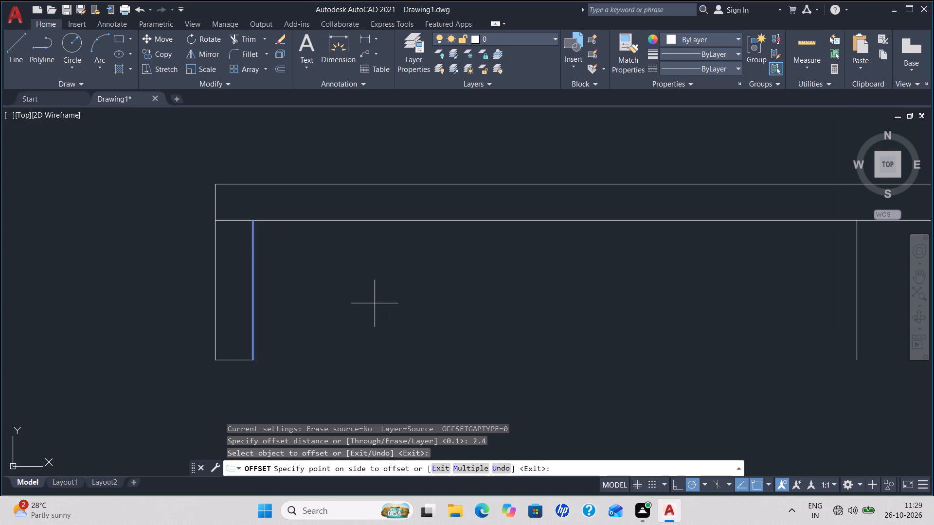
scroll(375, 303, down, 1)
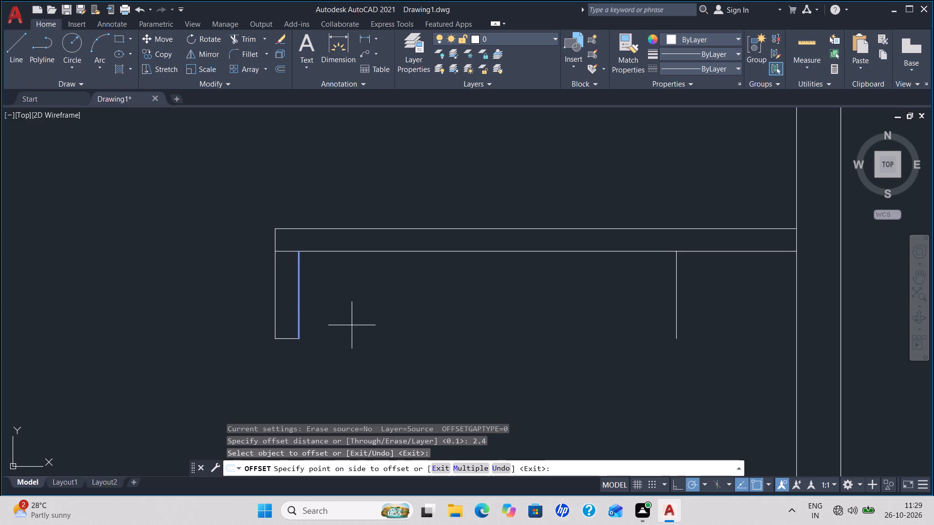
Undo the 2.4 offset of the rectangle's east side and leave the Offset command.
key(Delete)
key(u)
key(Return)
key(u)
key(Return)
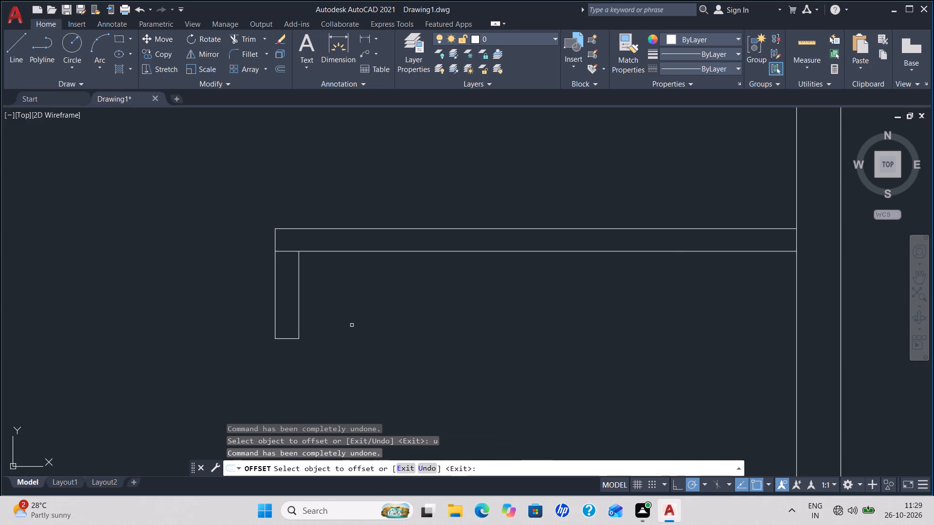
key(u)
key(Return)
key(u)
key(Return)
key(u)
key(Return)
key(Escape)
Undo the recent operations back to before the narrow rectangle below the east partition was drawn.
key(u)
key(Return)
key(u)
key(Return)
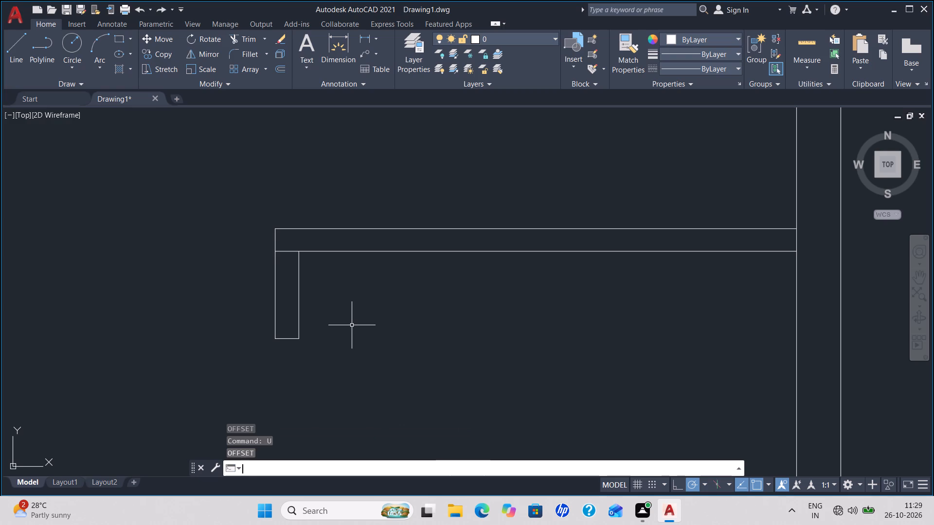
key(u)
key(Return)
key(u)
key(Return)
key(u)
key(Return)
key(Return)
key(u)
key(Return)
key(u)
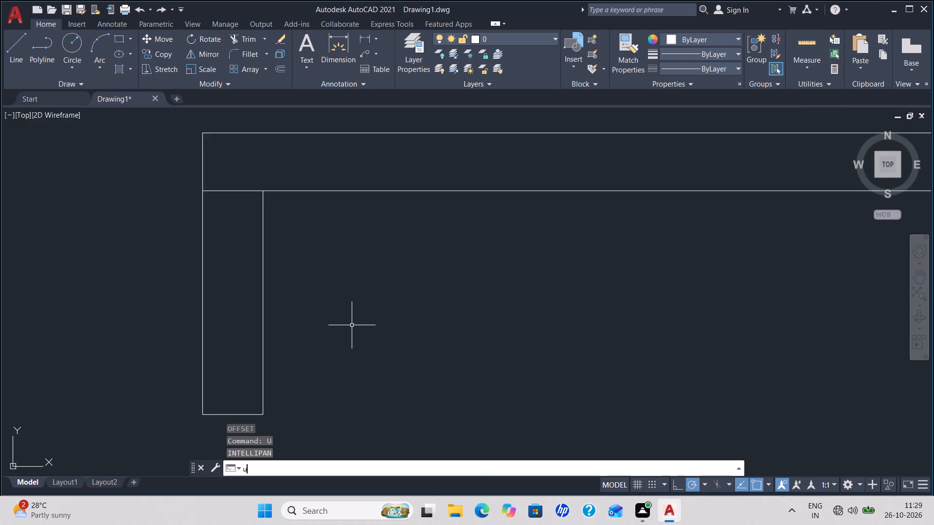
key(Return)
key(u)
key(Return)
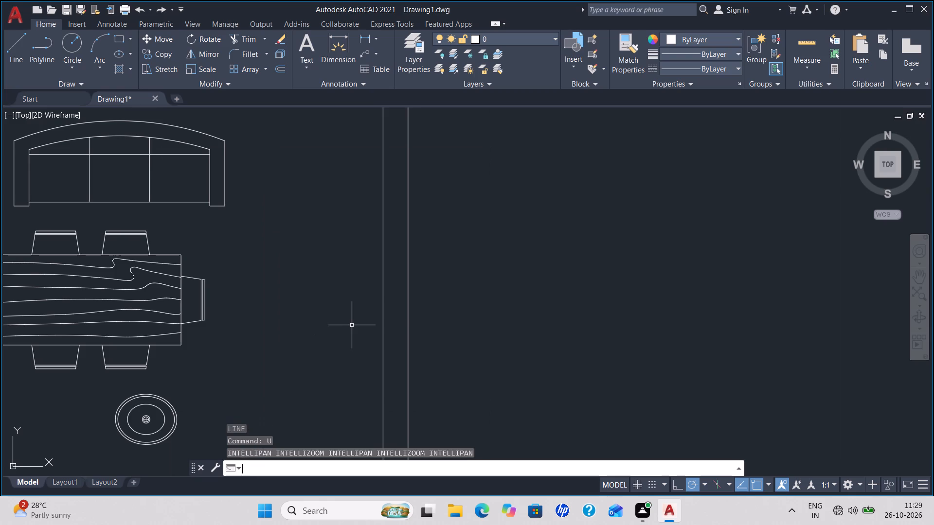
Erase the short line closing the free west end of the east partition above the small corner room.
middle_click(491, 330)
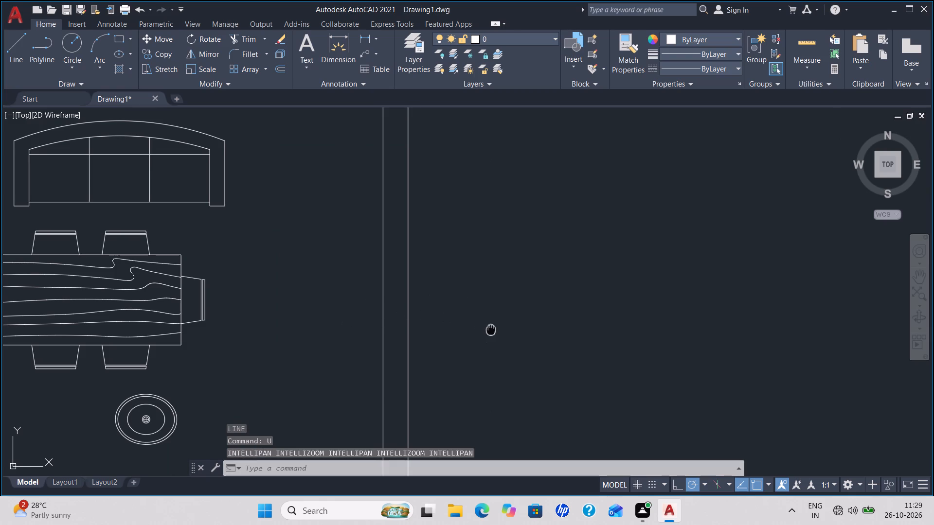
scroll(491, 330, down, 2)
middle_drag(678, 236, 392, 284)
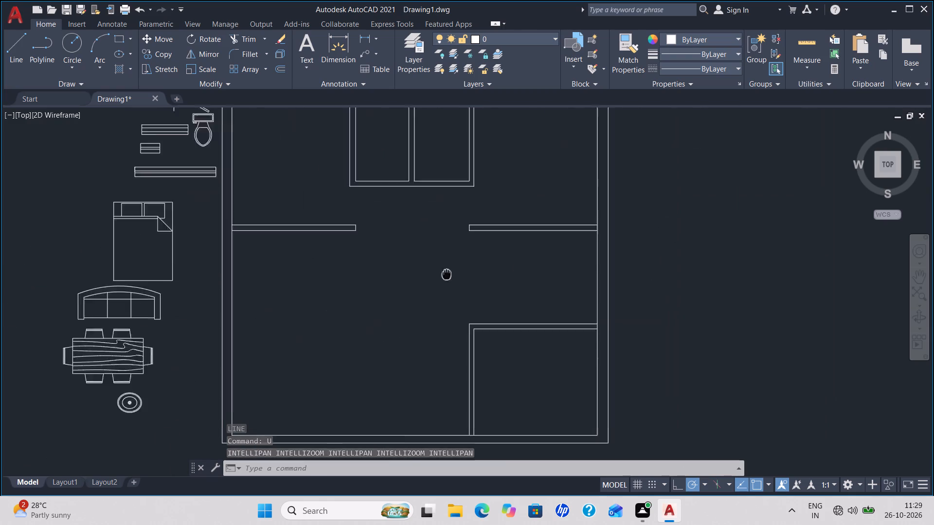
middle_drag(392, 284, 242, 317)
scroll(280, 302, up, 3)
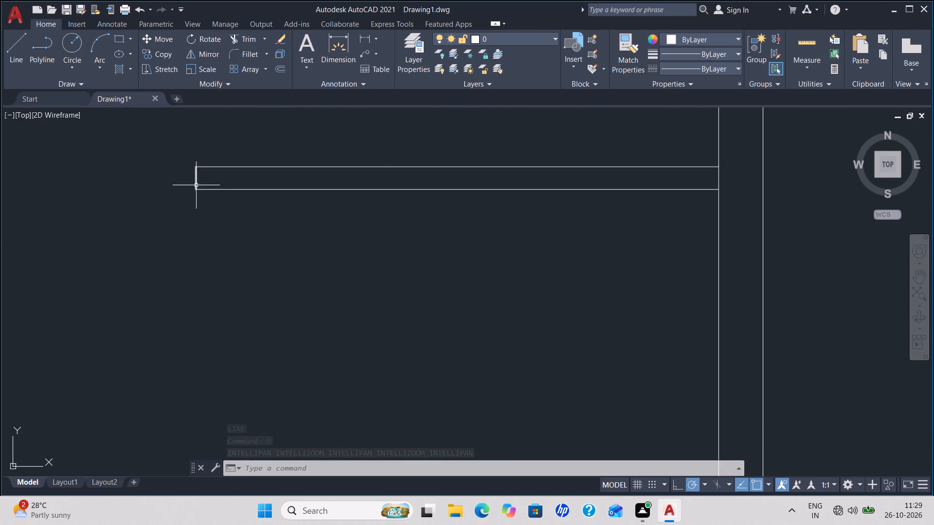
click(196, 182)
key(Delete)
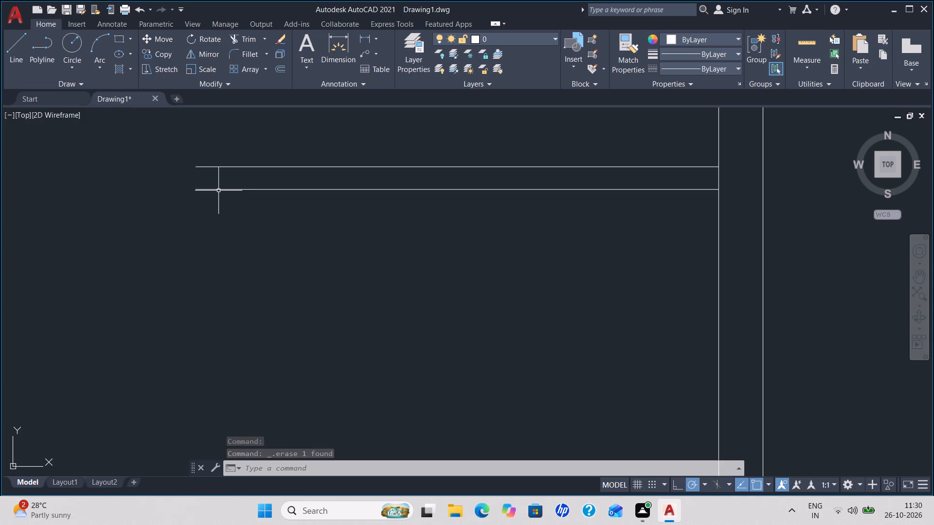
Extend both lines of the east partition westward across the opening to meet the capped end of the west partition.
text(ex)
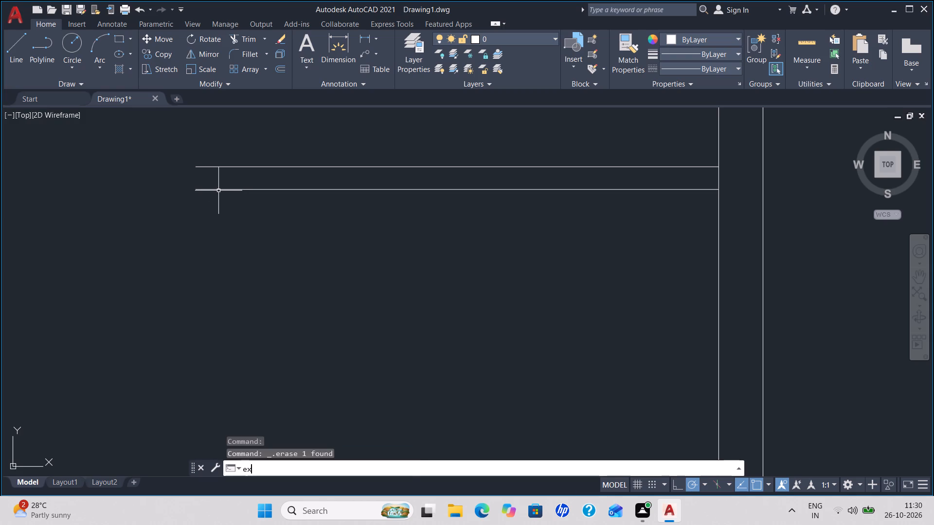
key(Return)
click(218, 191)
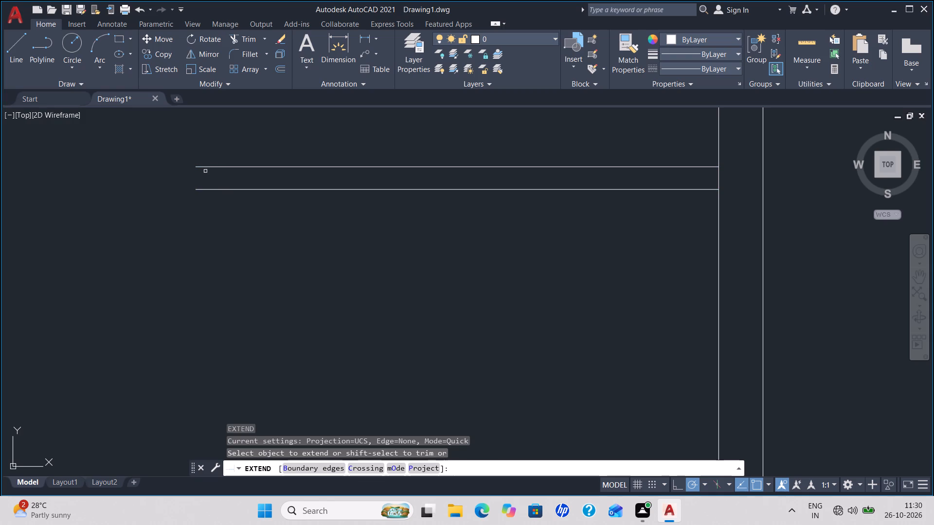
click(199, 165)
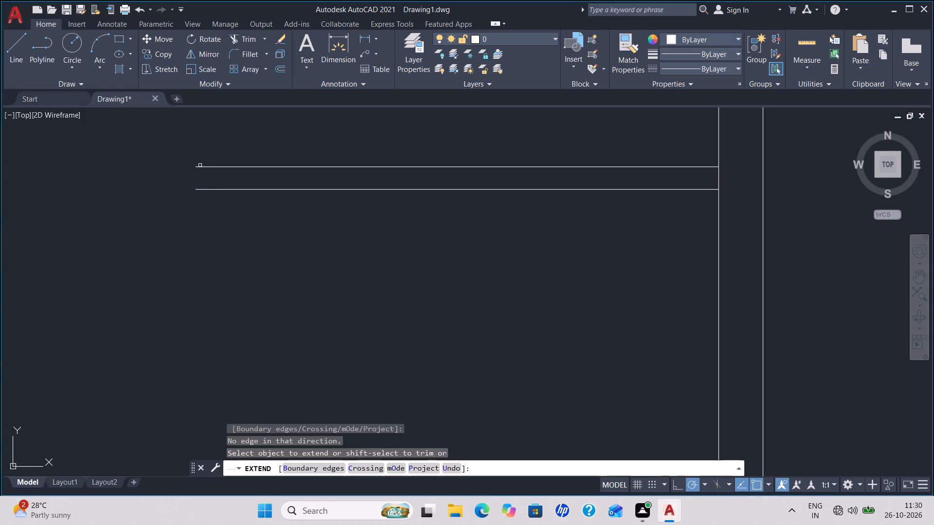
scroll(184, 211, down, 1)
middle_drag(183, 211, 308, 209)
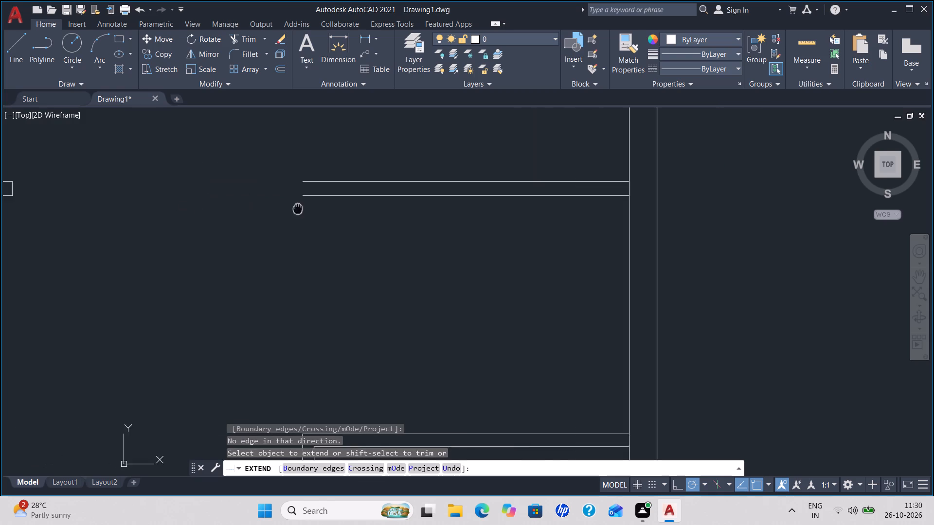
middle_drag(308, 209, 437, 212)
click(469, 201)
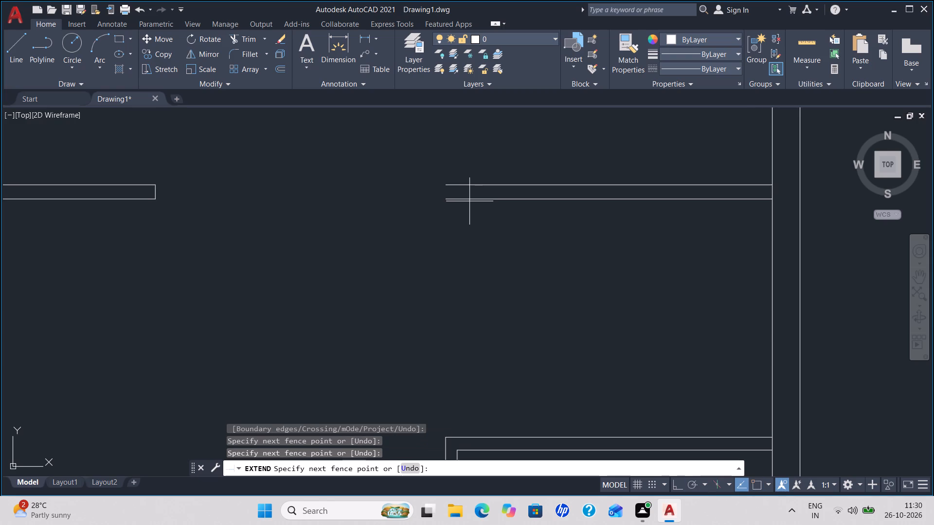
click(473, 199)
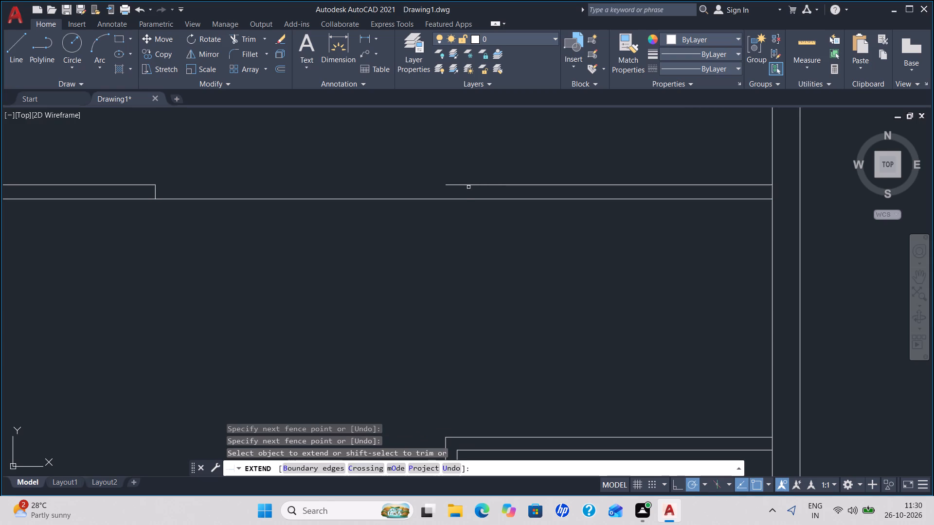
click(466, 185)
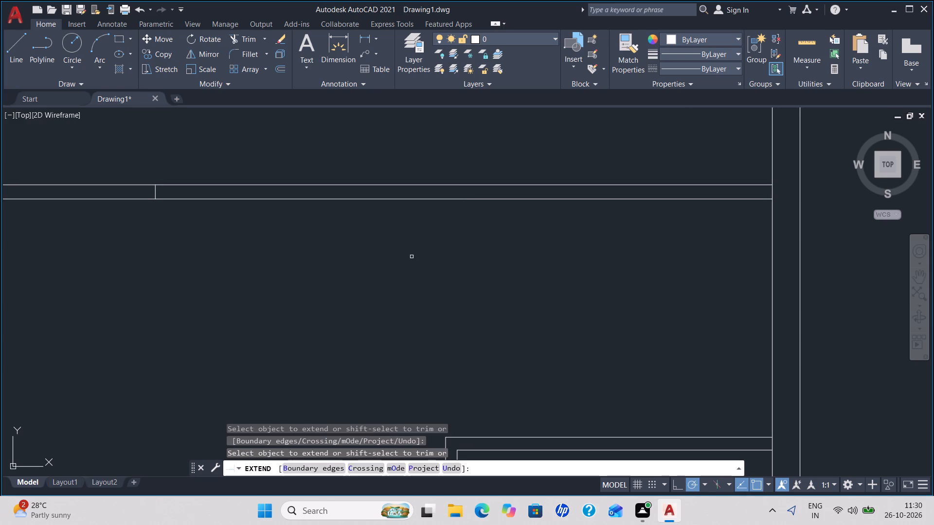
key(Escape)
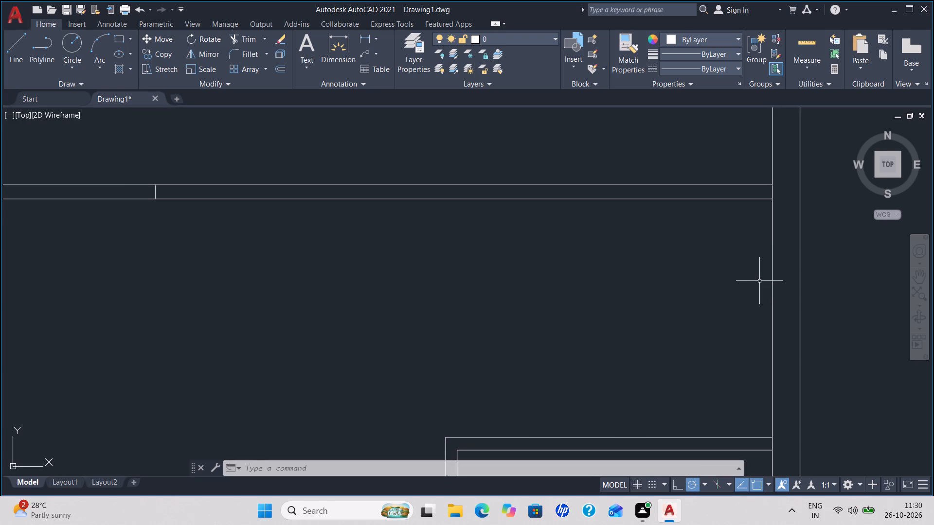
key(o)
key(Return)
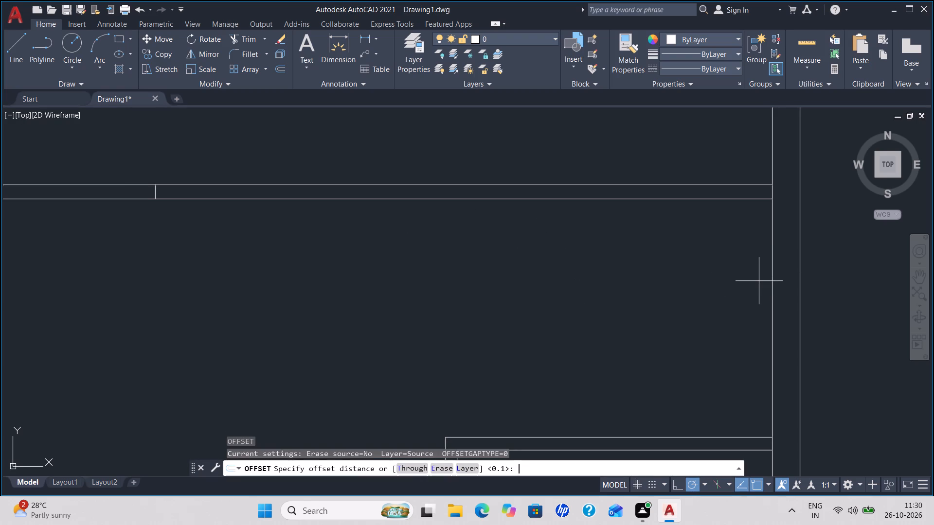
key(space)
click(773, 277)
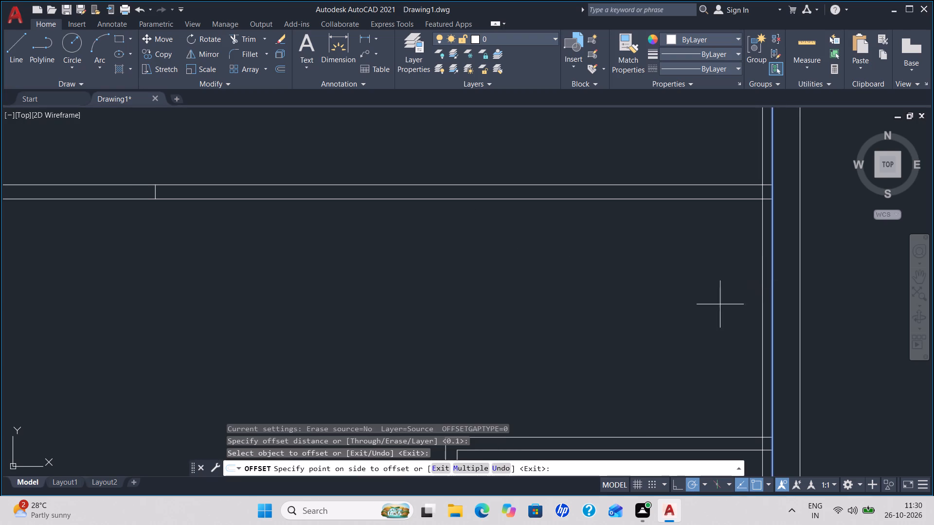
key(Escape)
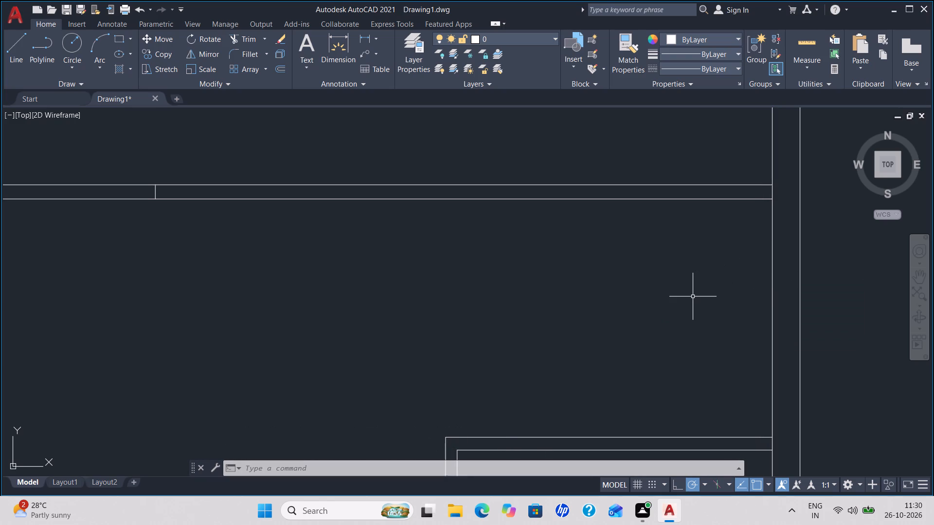
Trim the east wall's inner line between the two lines of the extended partition and of the small corner room's top wall.
text(tr)
key(Return)
key(Return)
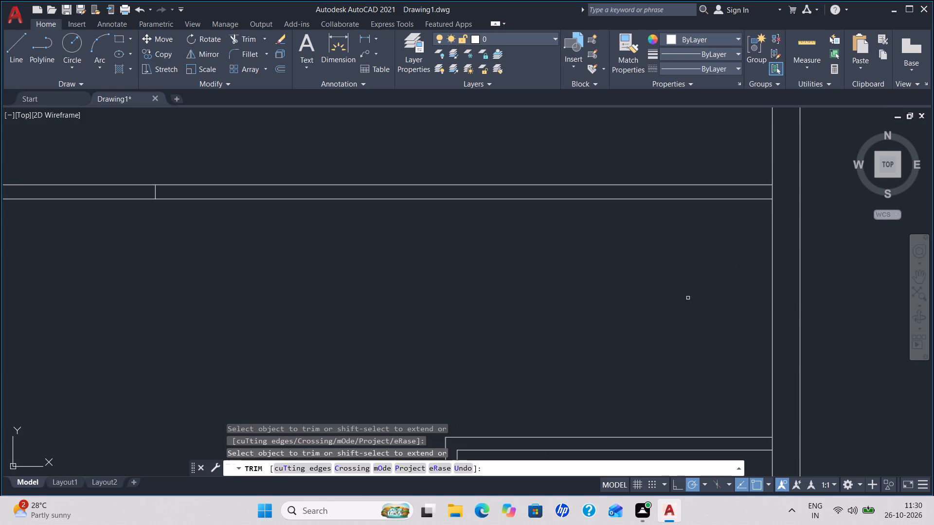
click(772, 194)
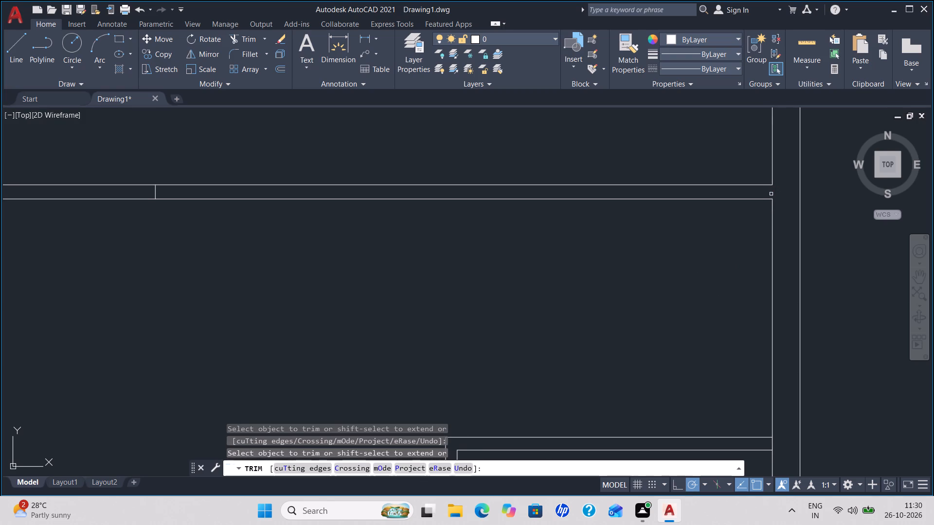
click(772, 443)
key(Escape)
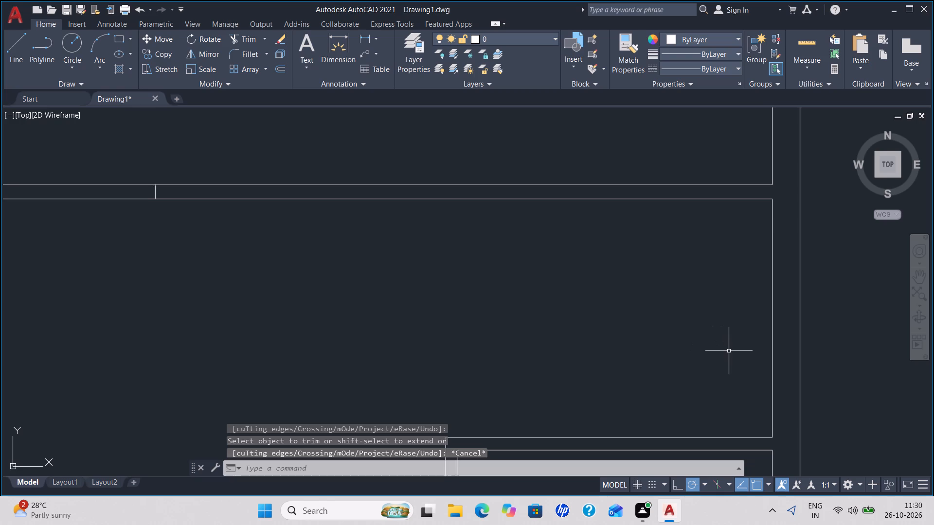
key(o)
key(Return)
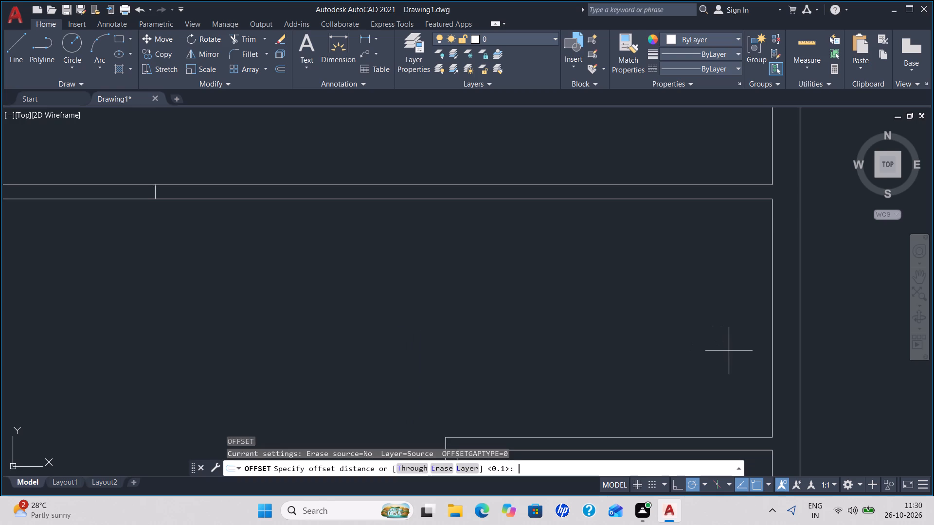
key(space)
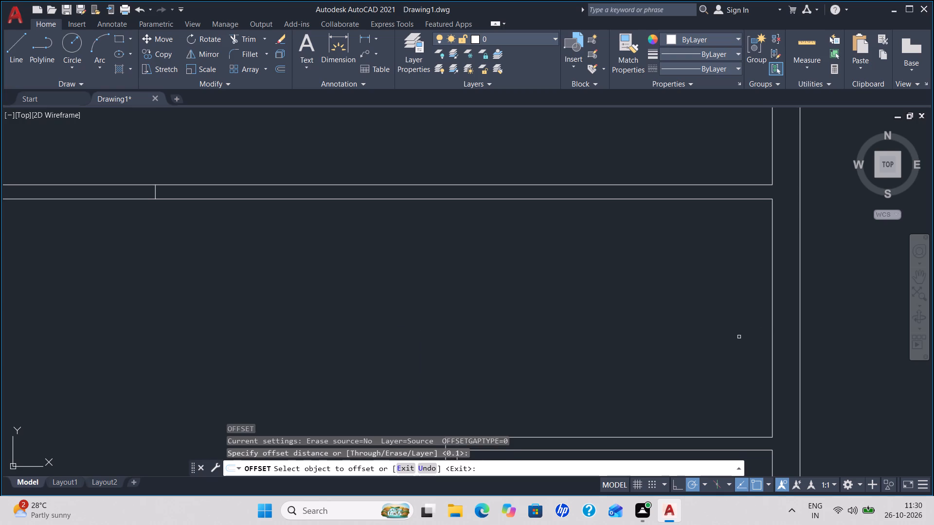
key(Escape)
Offset the east wall's inner line 1.2 to the west, between the extended partition and the small corner room.
key(o)
key(Return)
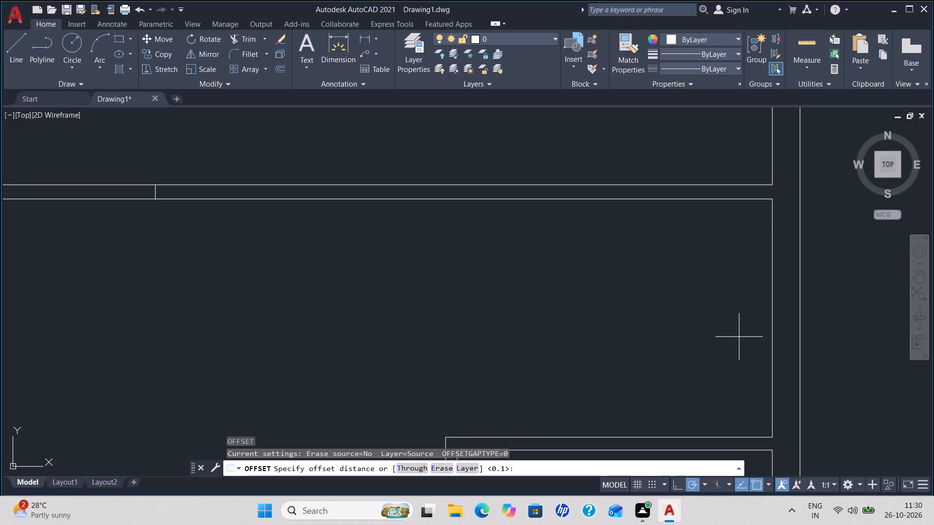
key(1)
text(.2)
key(Return)
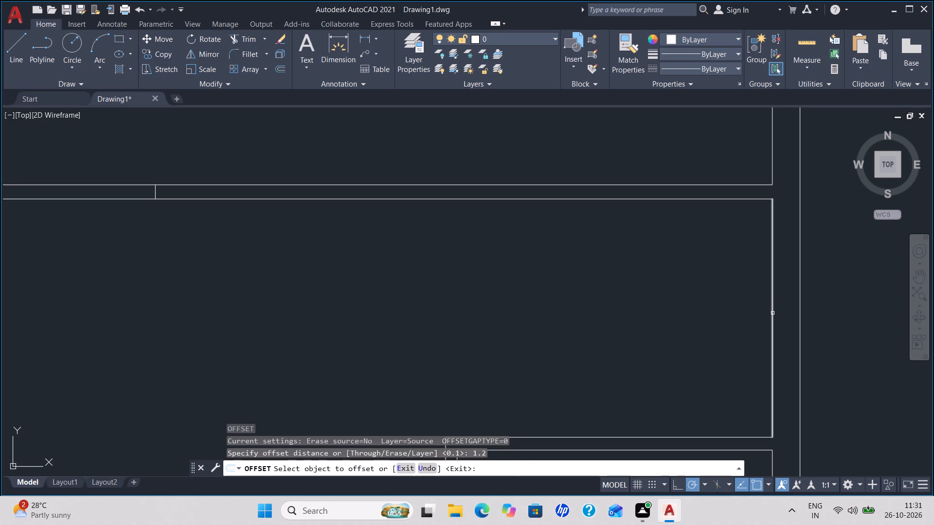
click(772, 313)
click(630, 352)
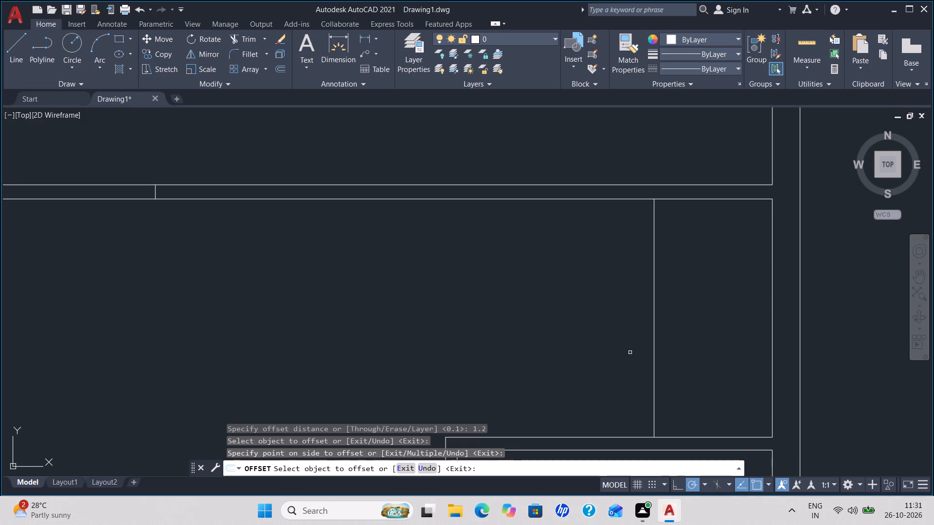
click(653, 334)
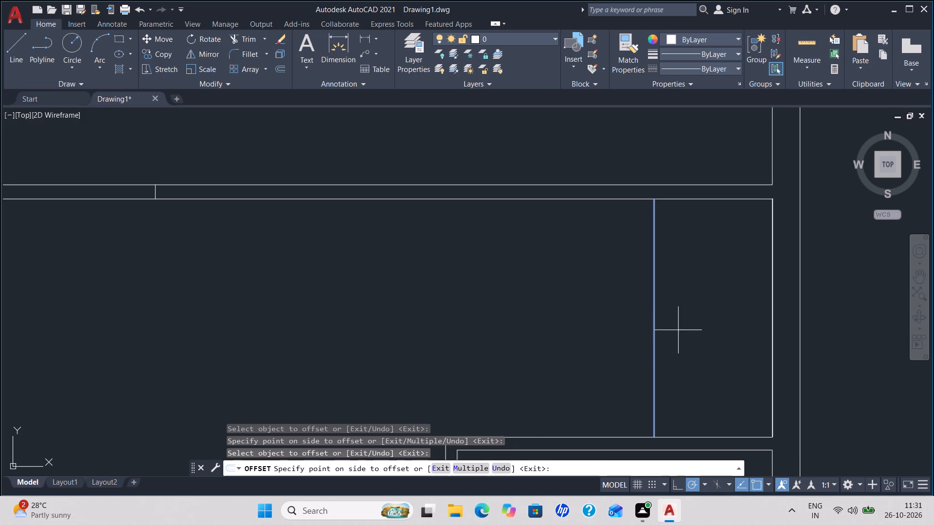
key(Escape)
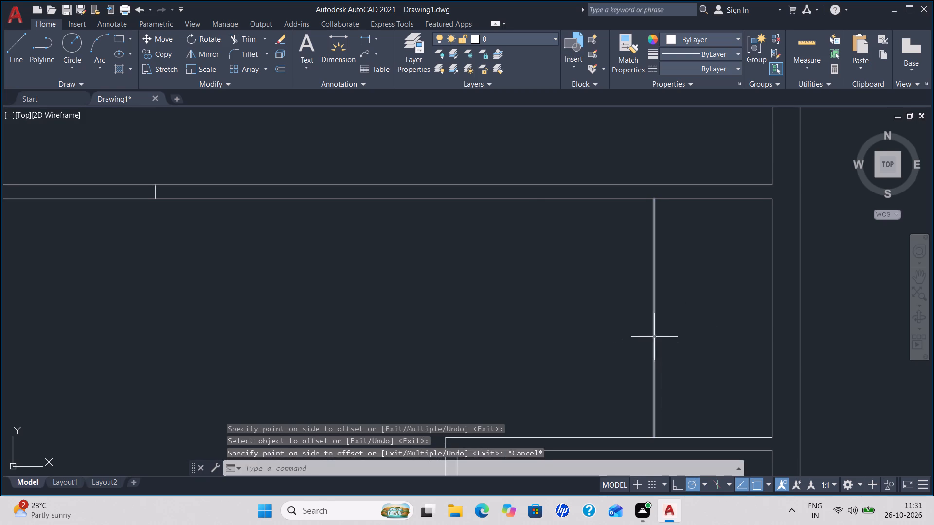
Offset the new vertical line 0.15 to the west to give the partition its thickness.
key(o)
key(Return)
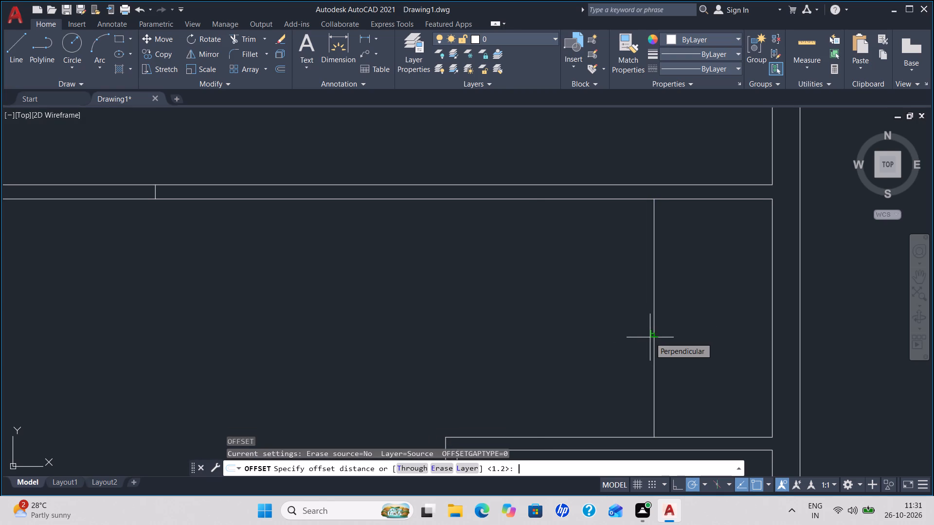
text(0.15)
key(Return)
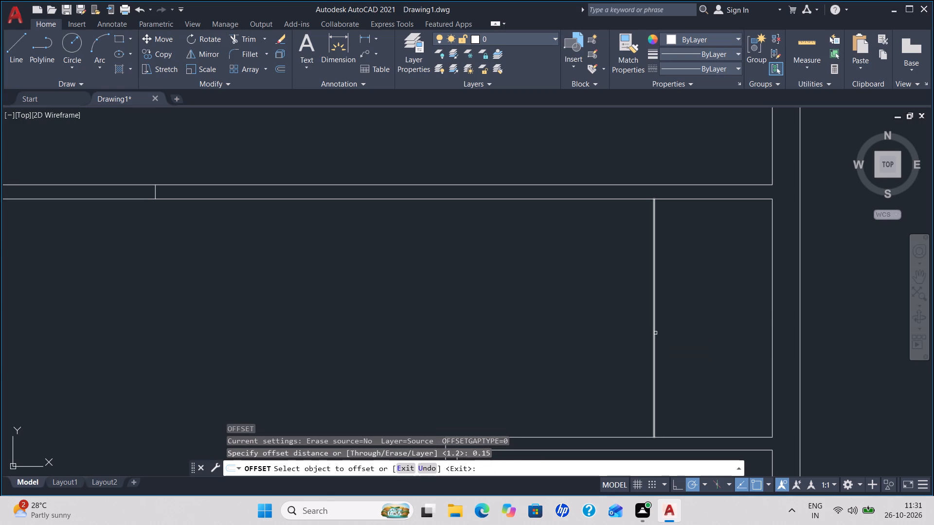
click(655, 332)
drag(631, 341, 627, 348)
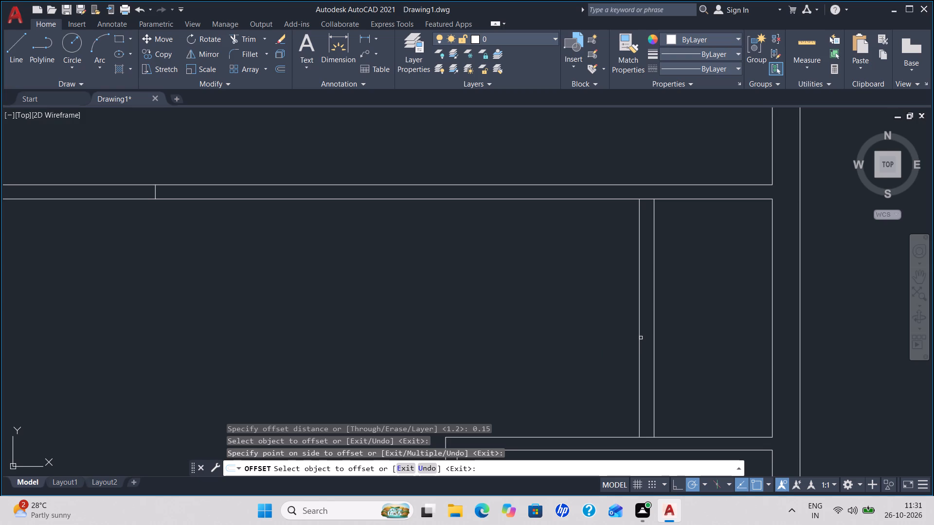
key(ctrl+alt+shift+super+space)
key(Escape)
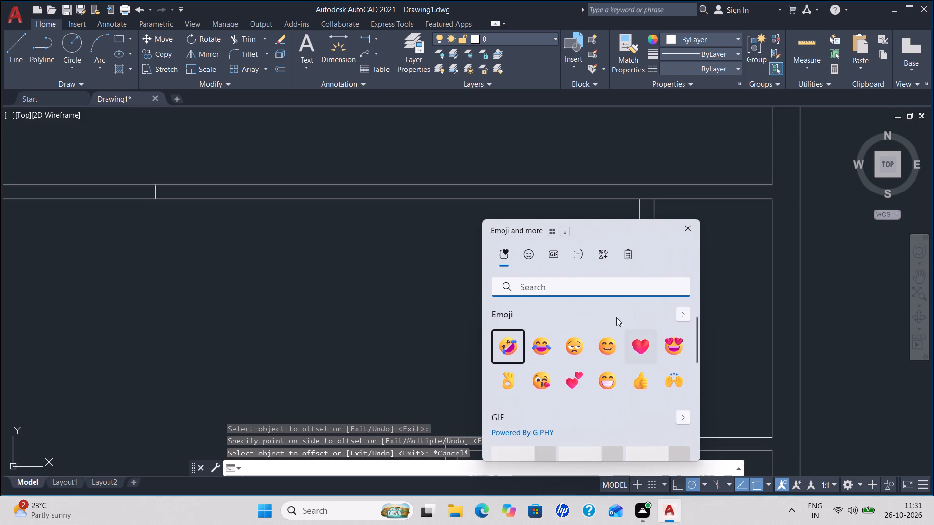
click(681, 228)
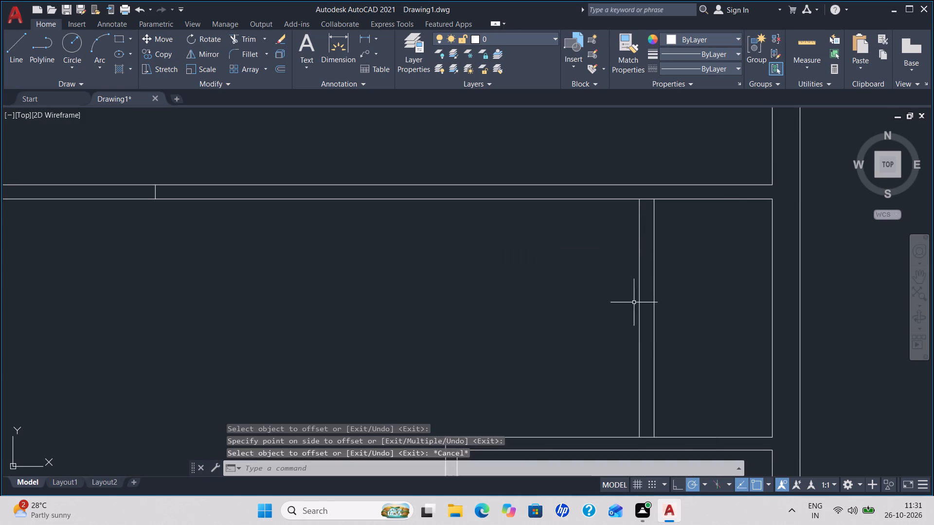
Offset the west face of the new vertical partition 2.5 to the west.
key(o)
key(Return)
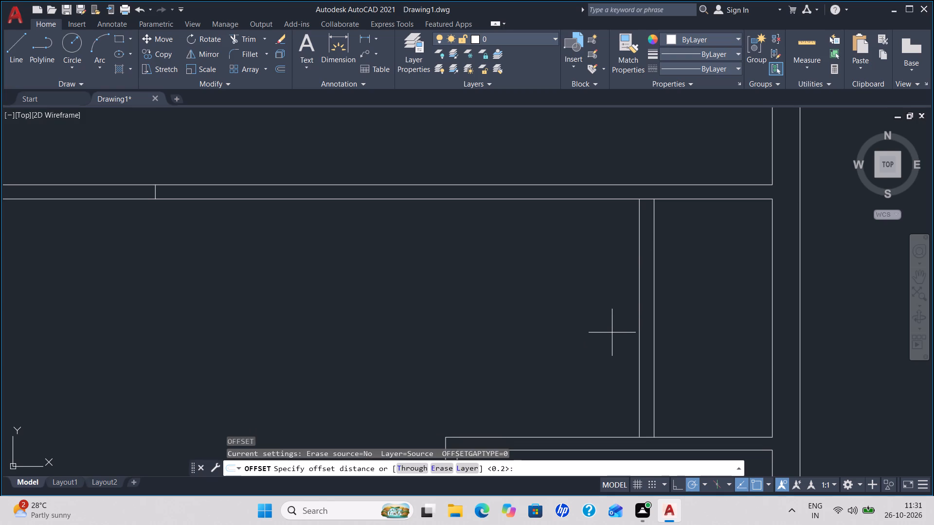
key(2)
text(.5)
key(Return)
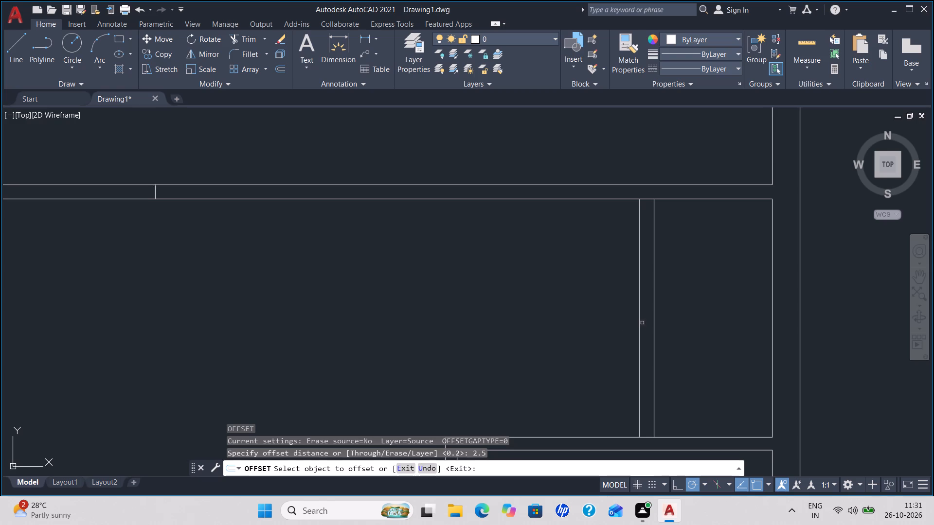
click(640, 324)
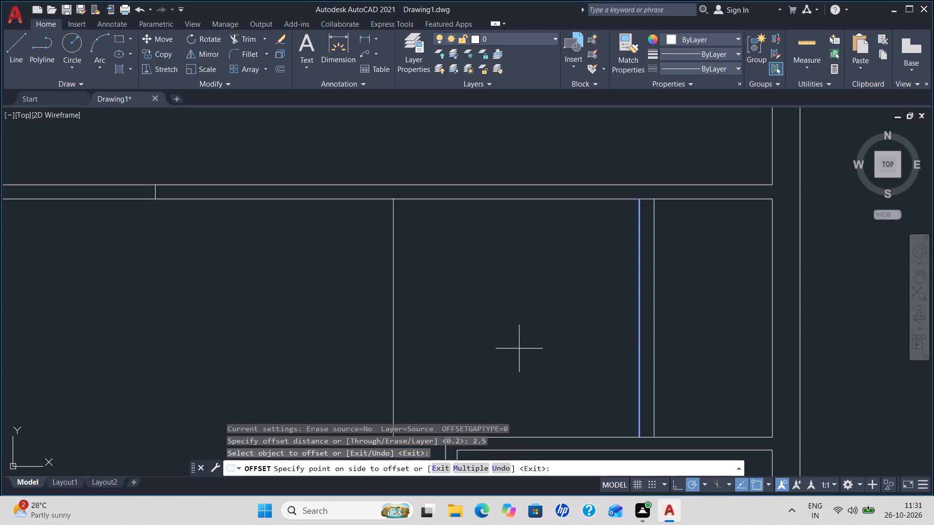
click(507, 352)
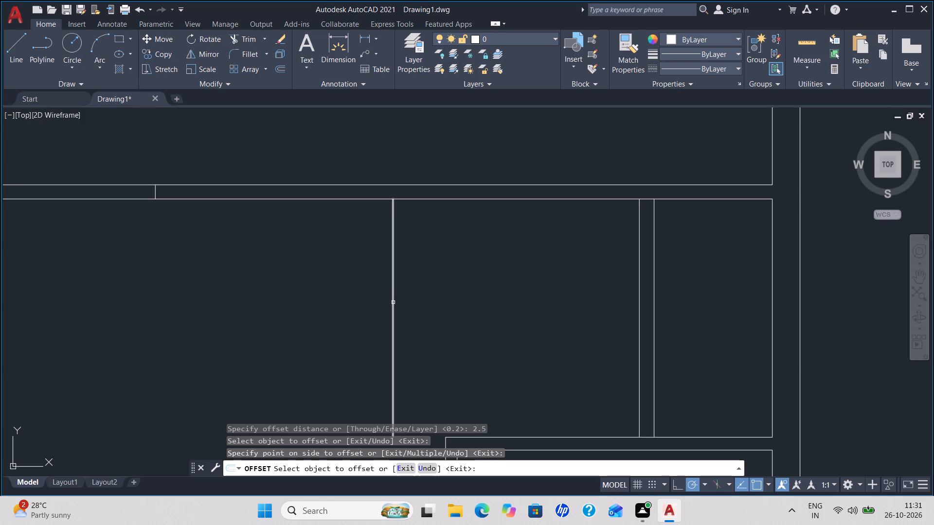
key(Escape)
Offset the newest vertical line 0.15 to the west to give the second vertical partition its thickness.
key(o)
key(Return)
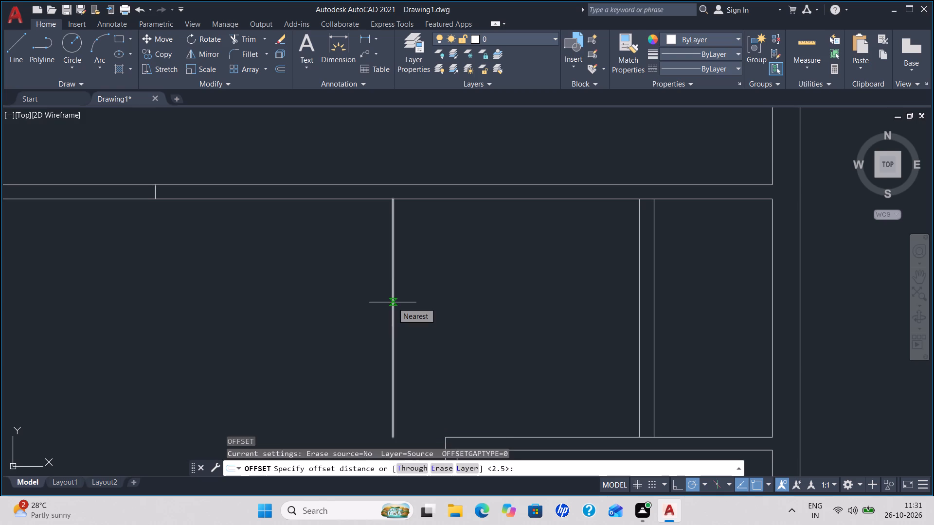
text(0.1)
key(5)
key(Return)
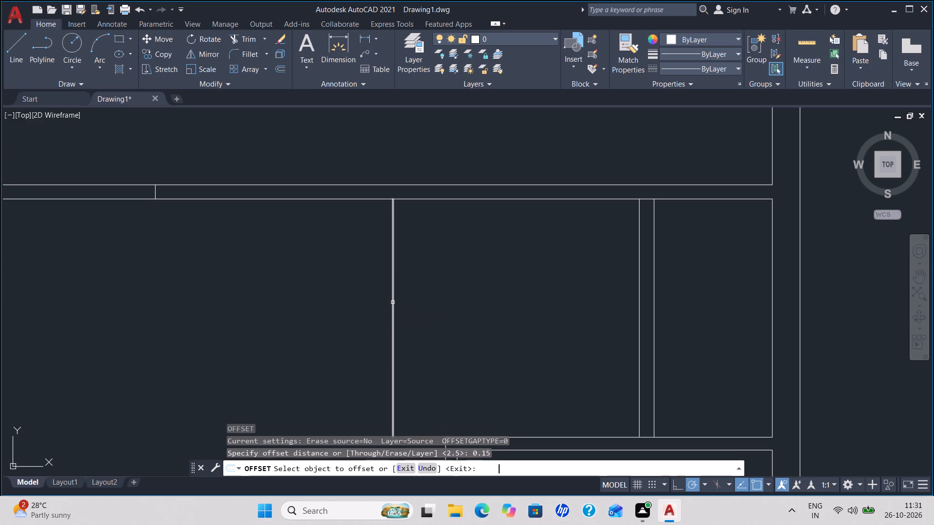
click(393, 302)
click(351, 311)
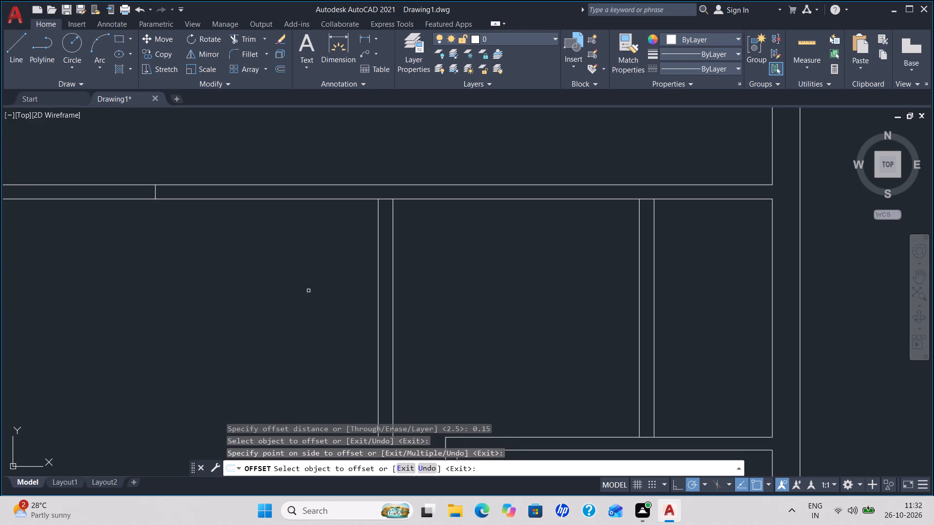
key(Escape)
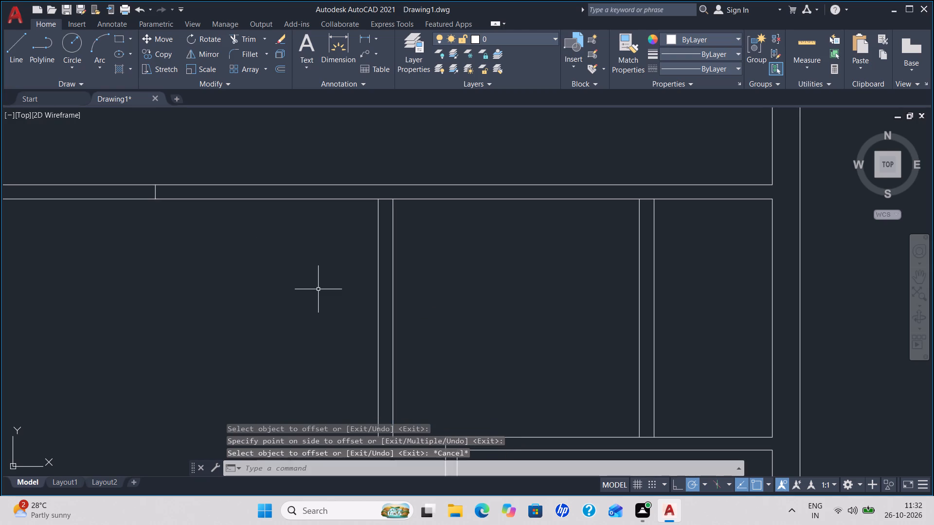
Extend the new partition's west line up to the upper line of the horizontal partition.
text(ex)
key(Return)
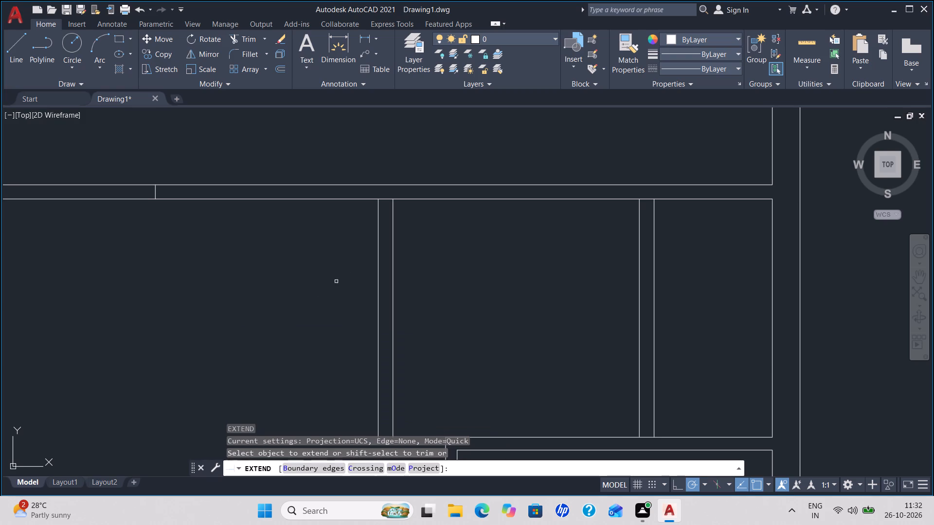
click(377, 214)
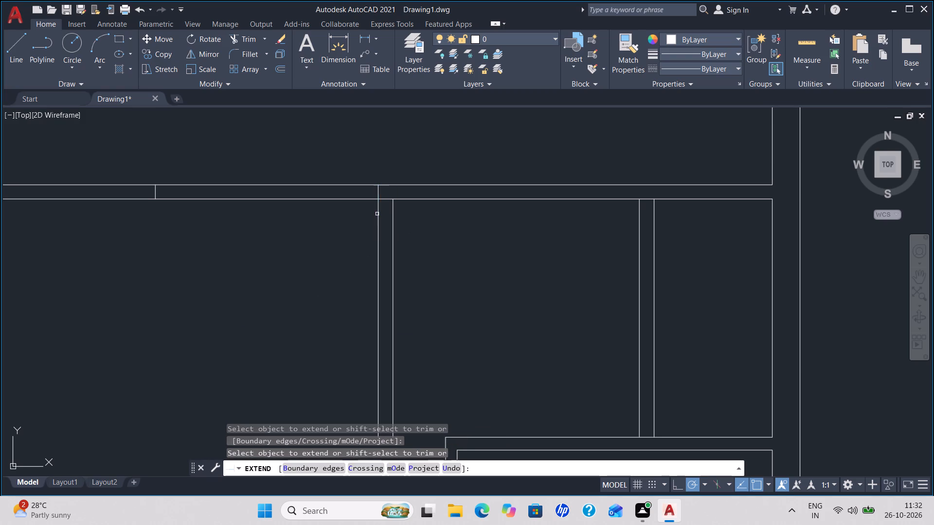
key(Escape)
Trim both lines of the horizontal partition between its short vertical end line and the new vertical partition's west line.
text(tr)
key(space)
key(space)
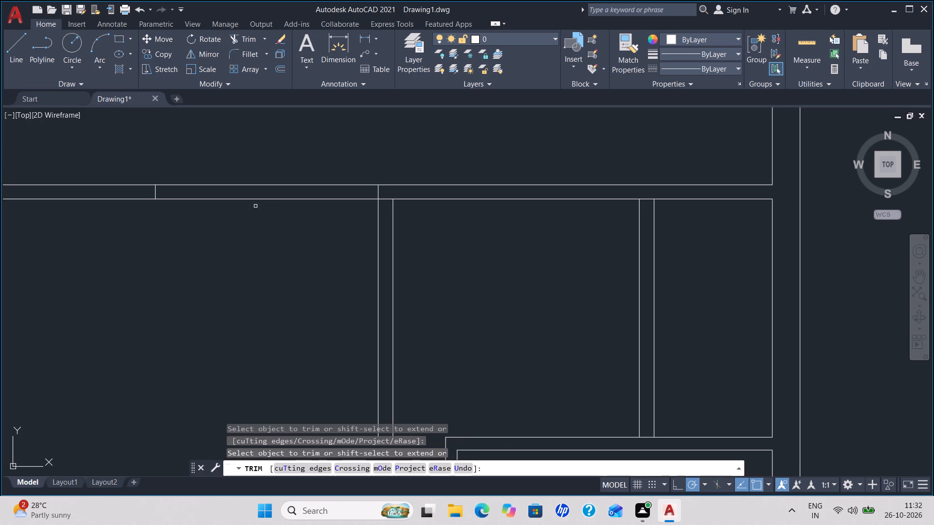
click(274, 198)
click(278, 185)
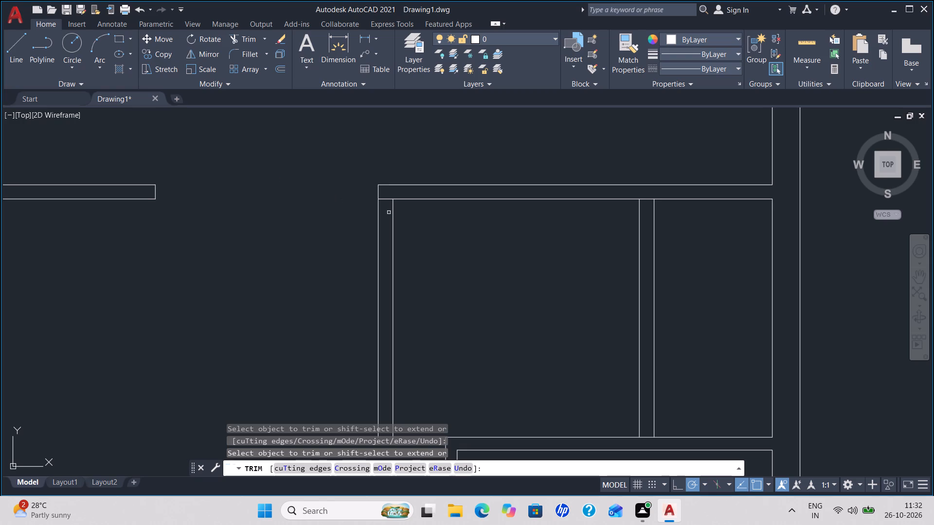
Trim the horizontal partition's lower line inside both vertical partitions, and the bottom wall's upper line inside the east vertical partition.
click(382, 197)
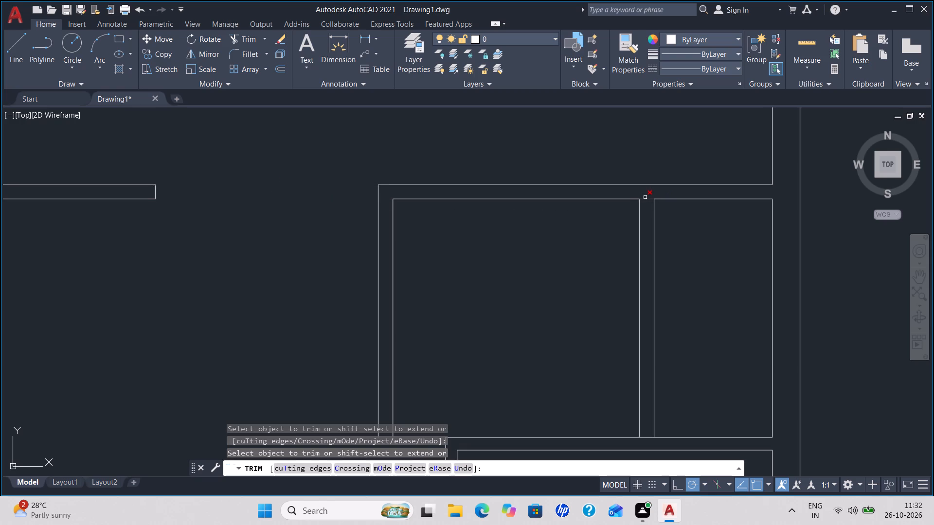
click(646, 198)
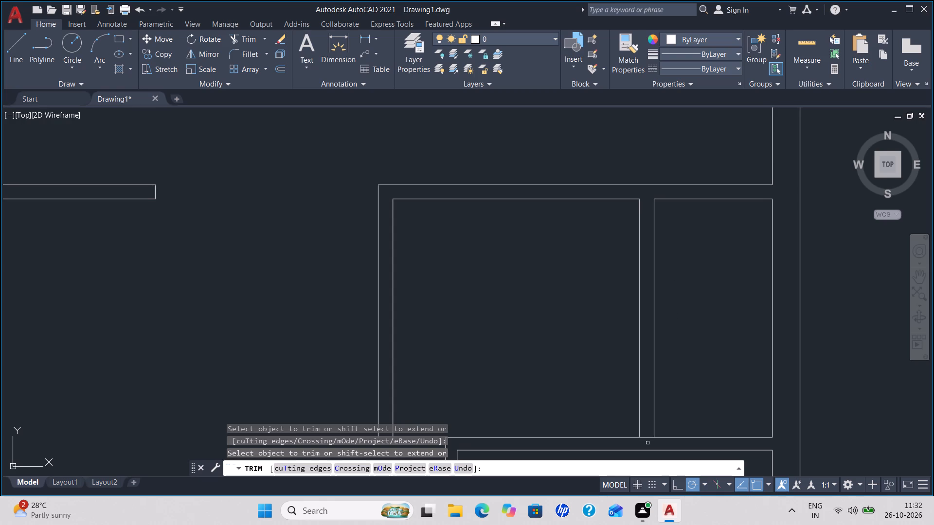
click(647, 437)
middle_drag(462, 356, 449, 281)
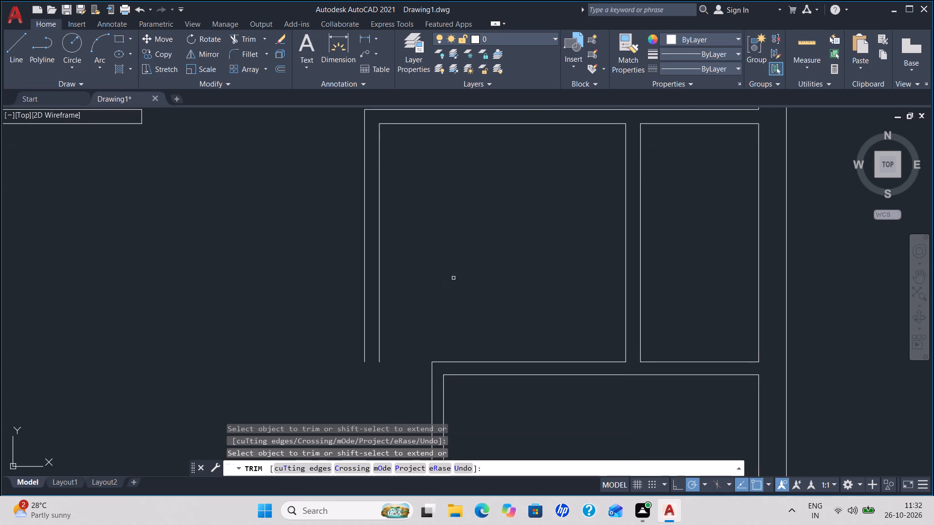
key(Escape)
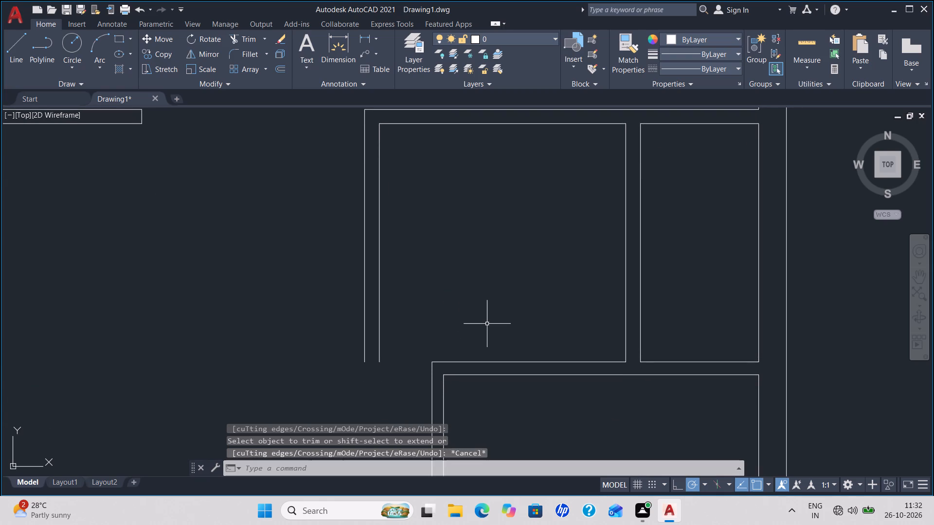
Extend the small corner room's top wall lines west, the upper one to the new partition's east line and the lower one to the room's outer west line.
text(ex)
key(Return)
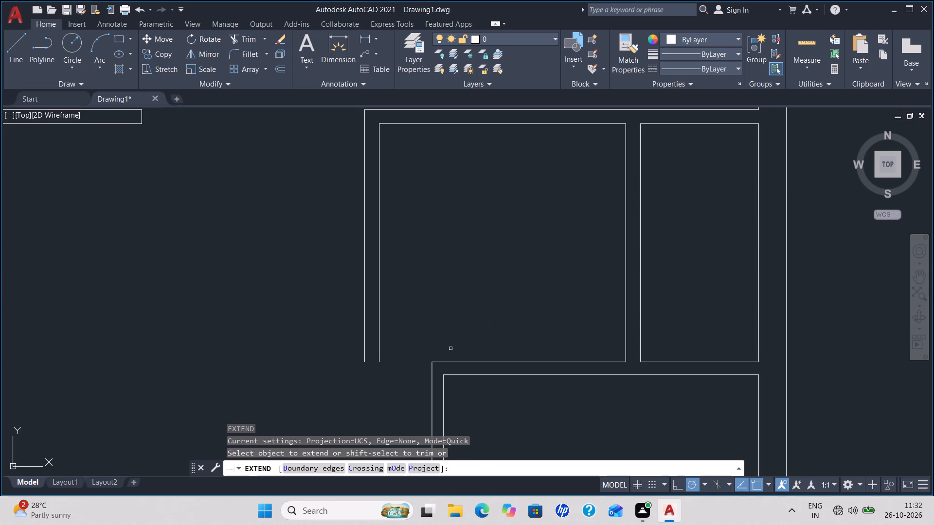
click(442, 361)
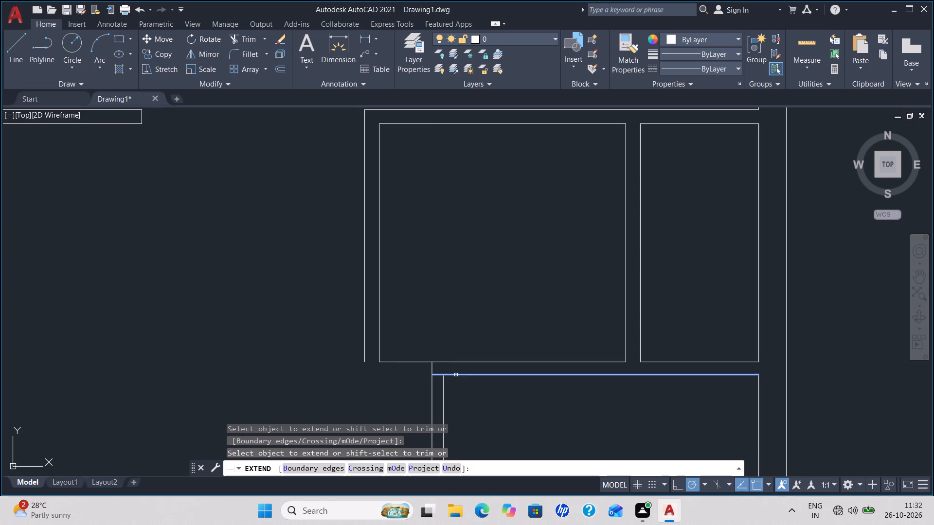
click(456, 375)
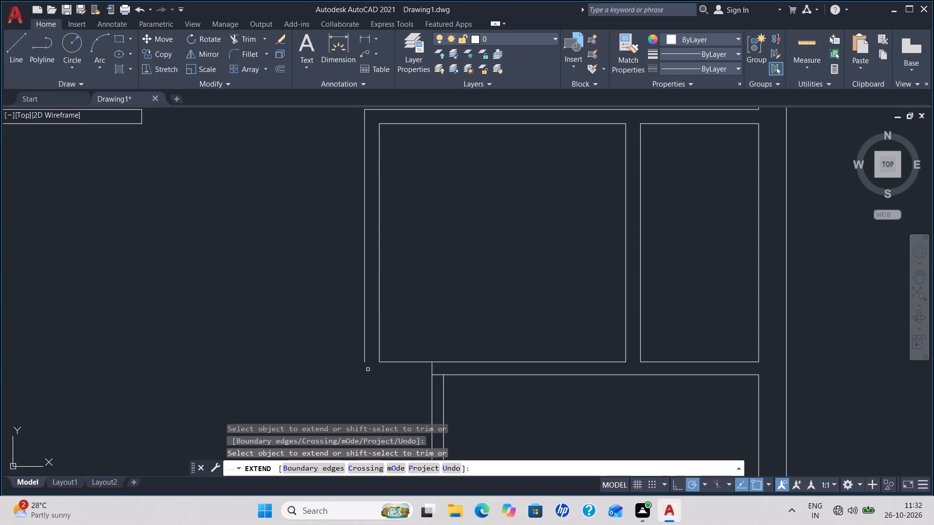
key(Escape)
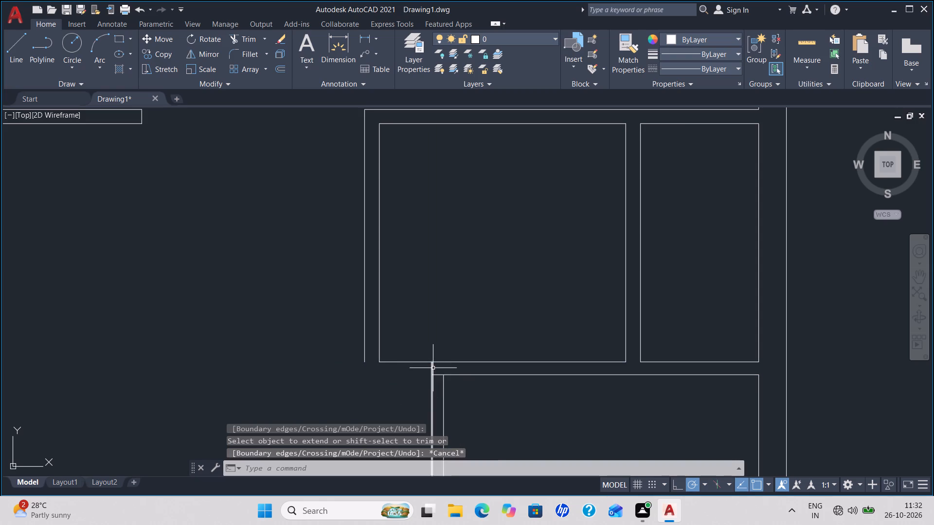
Trim away both lines of the small corner room's west wall, including the stub crossing its top wall.
key(t)
key(r)
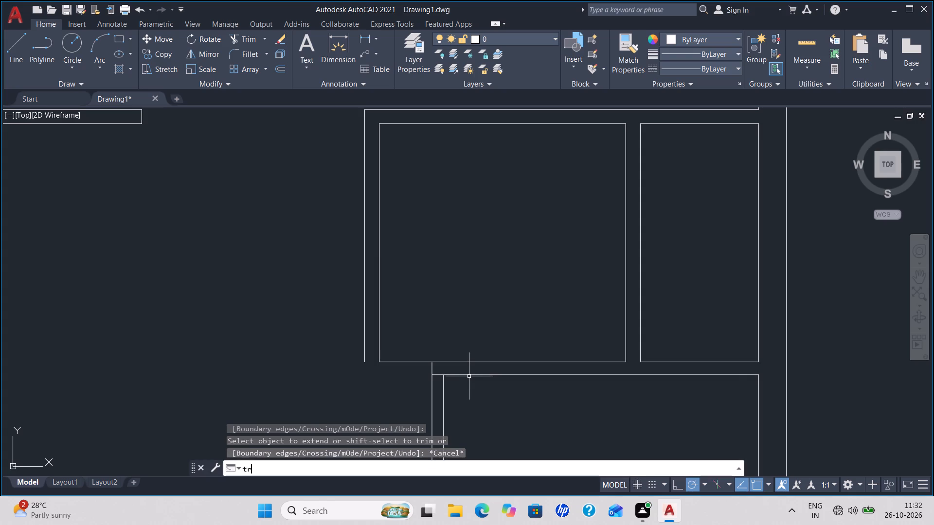
key(space)
key(space)
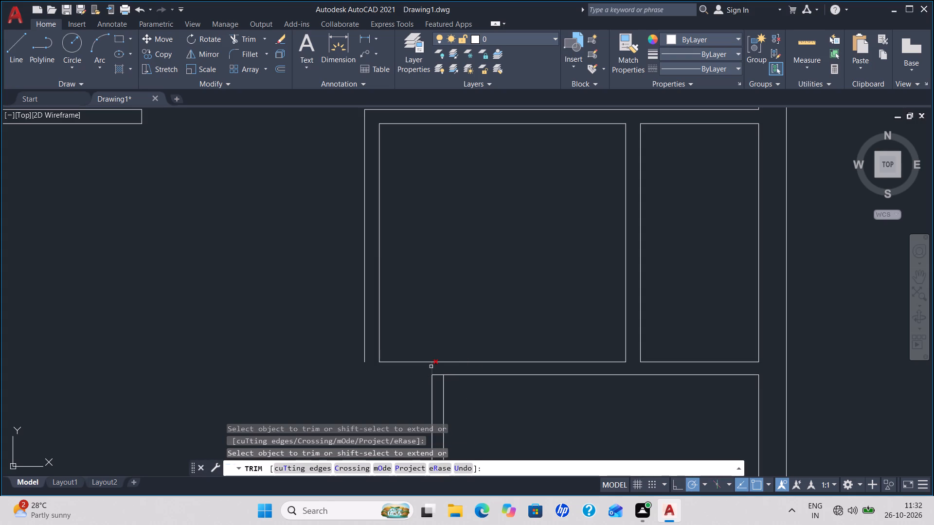
click(431, 367)
click(431, 396)
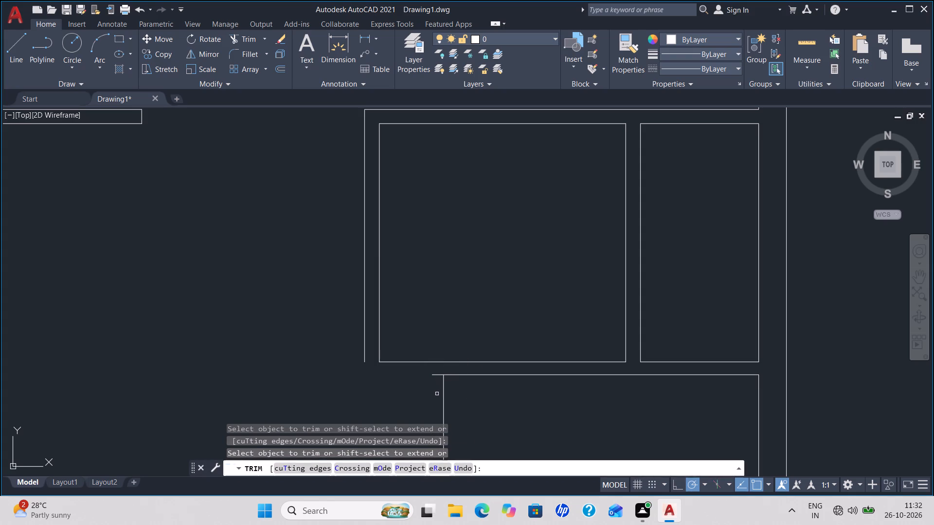
click(444, 392)
key(Escape)
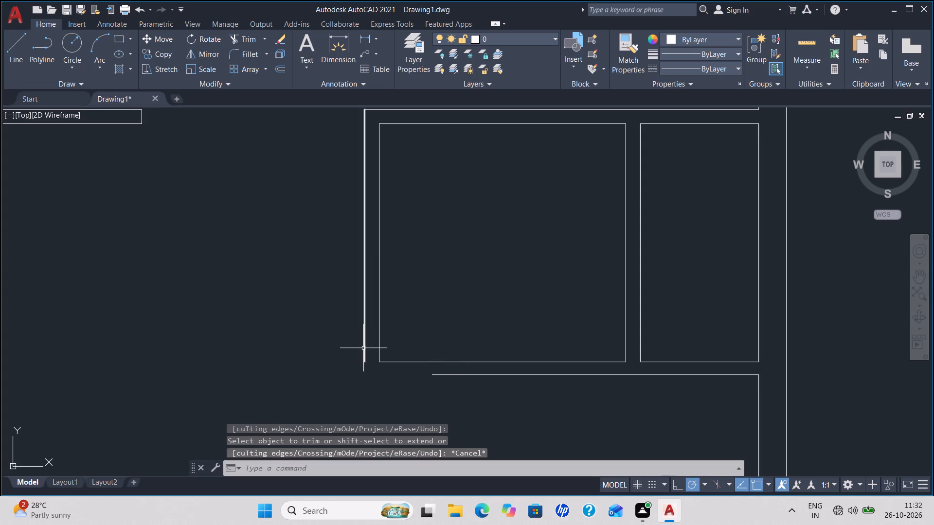
Stretch the new partition's west line slightly past the bottom wall and extend that wall's lower line west to meet it.
click(364, 347)
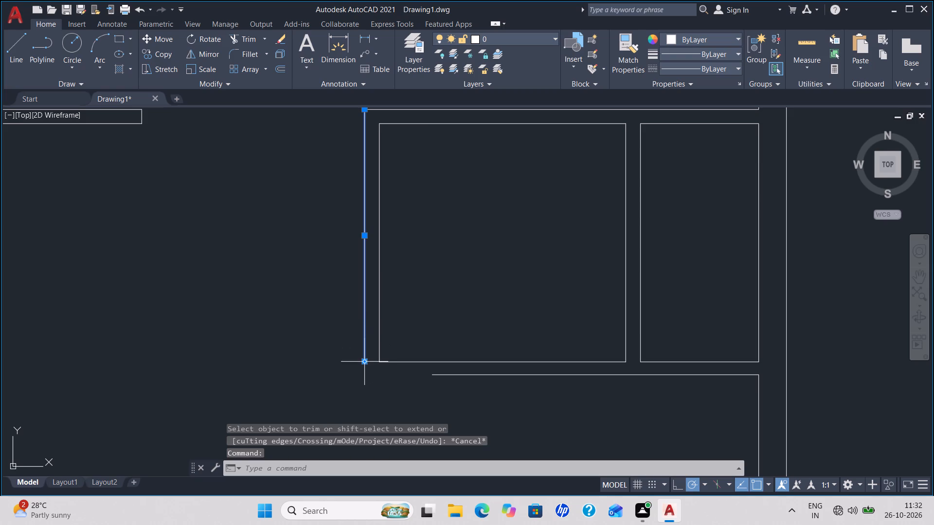
click(363, 362)
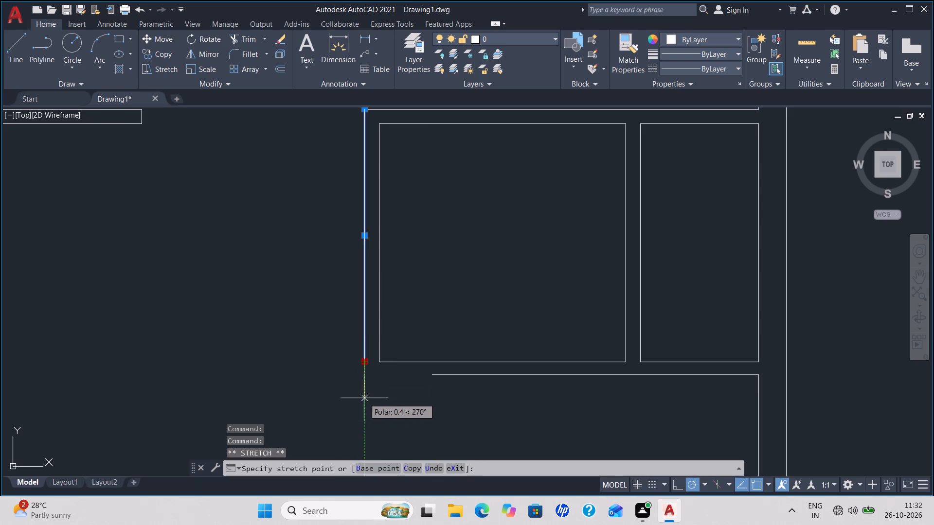
click(367, 379)
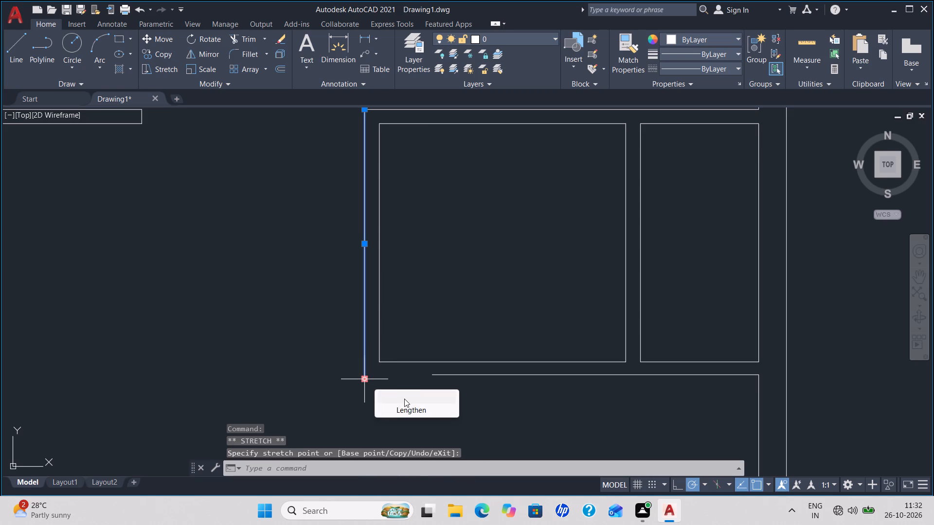
key(Escape)
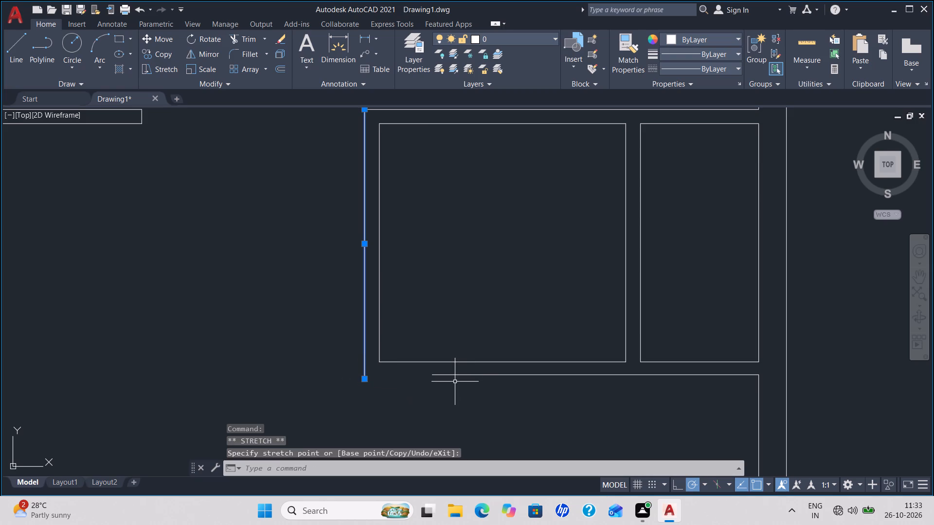
text(ex)
key(space)
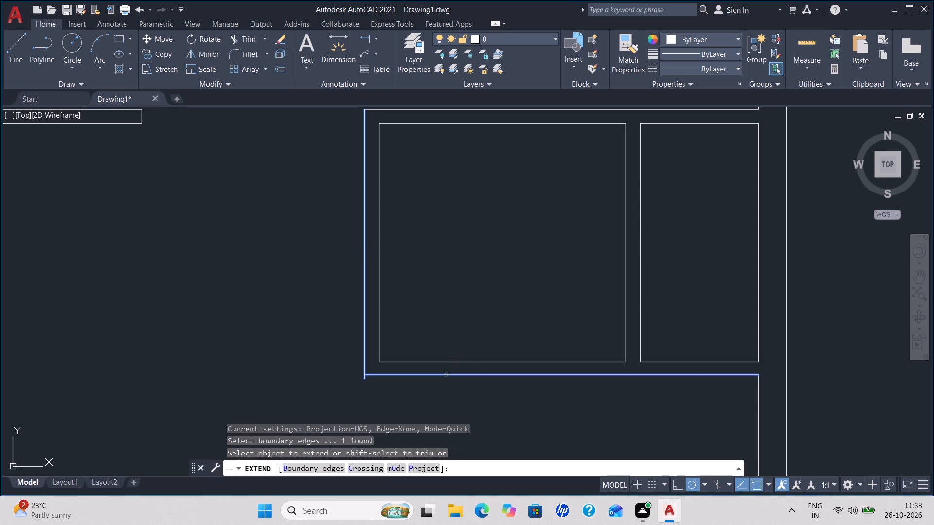
click(446, 375)
key(Escape)
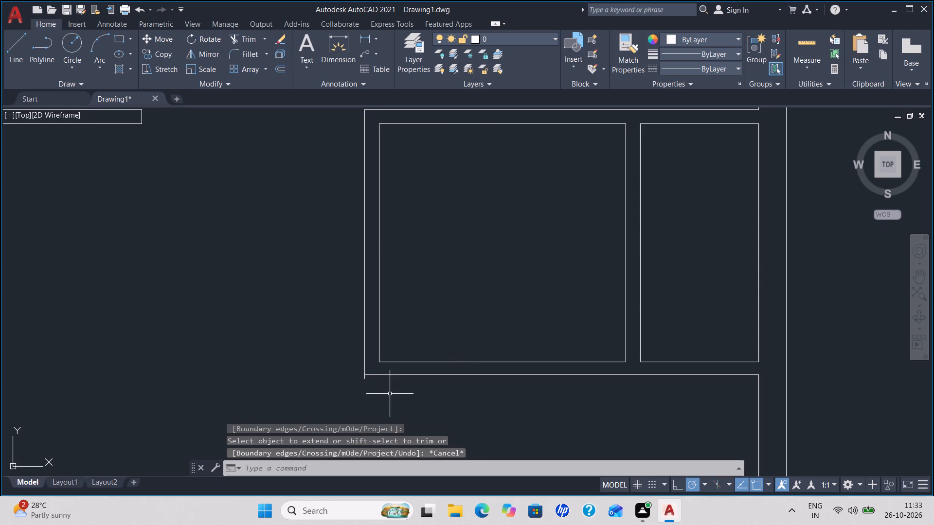
Trim the west line's short overhang below the bottom wall to close the new room's outer southwest corner.
key(t)
text(r)
key(space)
key(space)
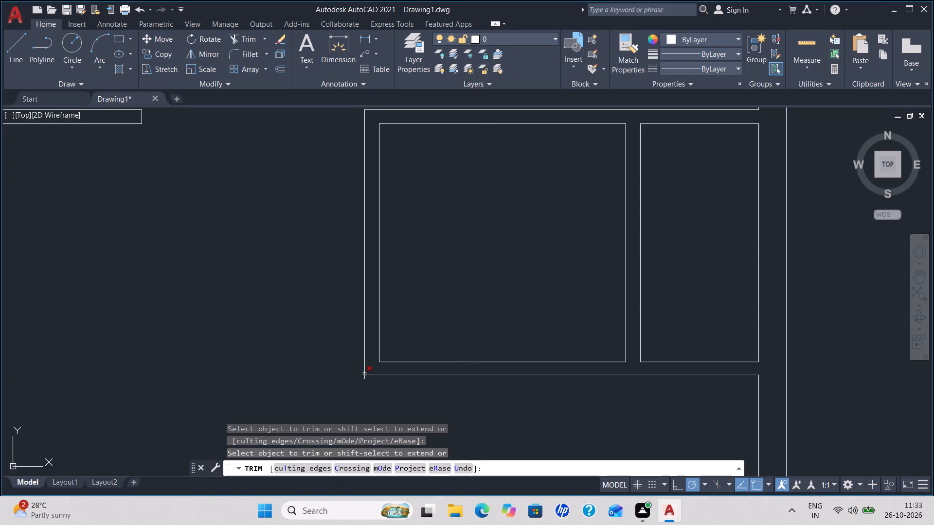
click(366, 381)
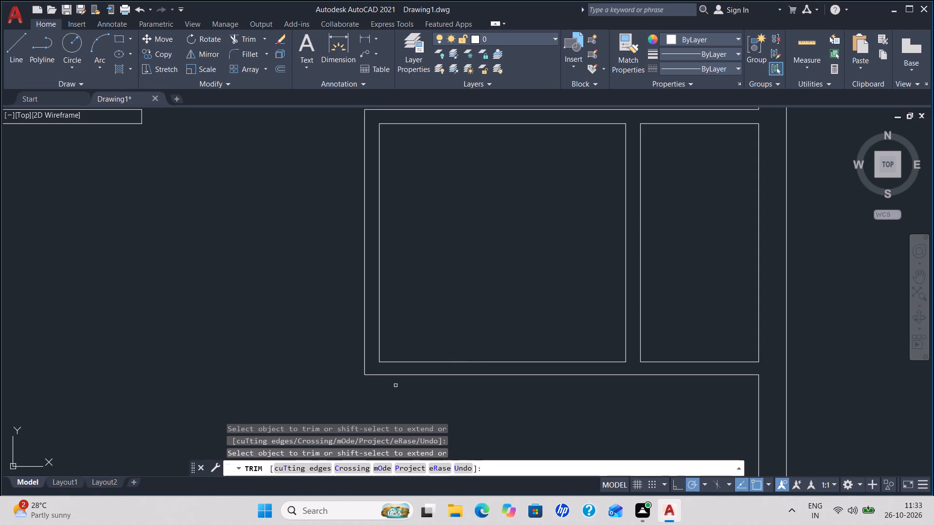
key(Escape)
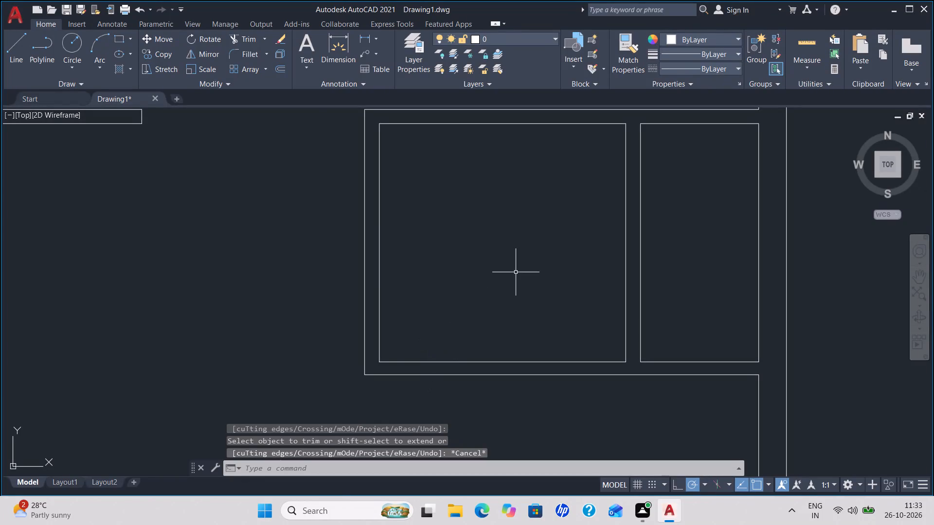
Draw two lines boxing off the new room's inner northwest corner, about 0.6 down from the top wall and across to the west wall.
middle_drag(516, 272, 361, 313)
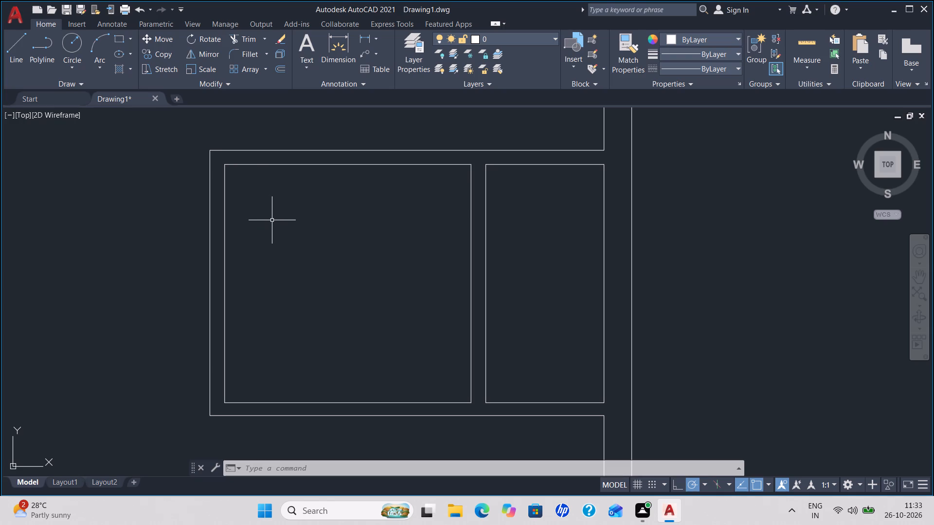
key(l)
key(Return)
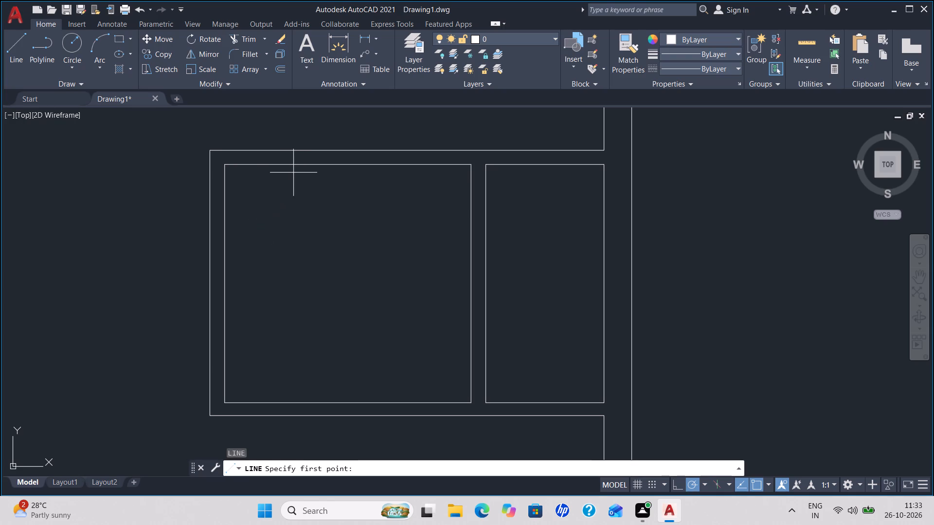
middle_drag(290, 172, 290, 321)
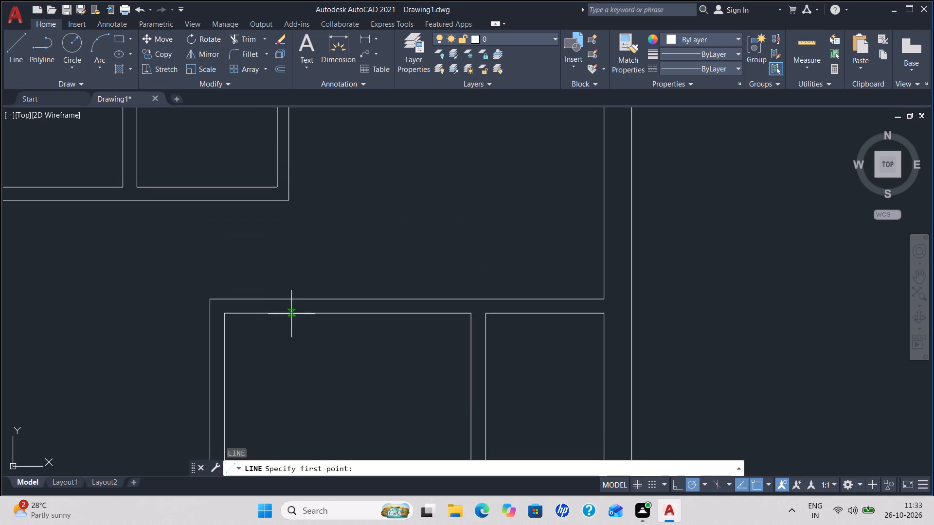
middle_drag(283, 325, 273, 284)
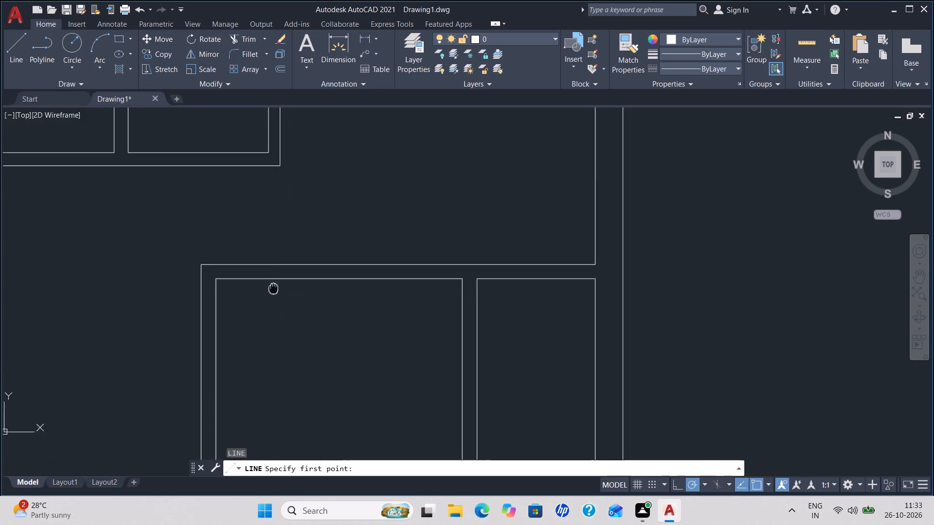
middle_drag(273, 284, 269, 204)
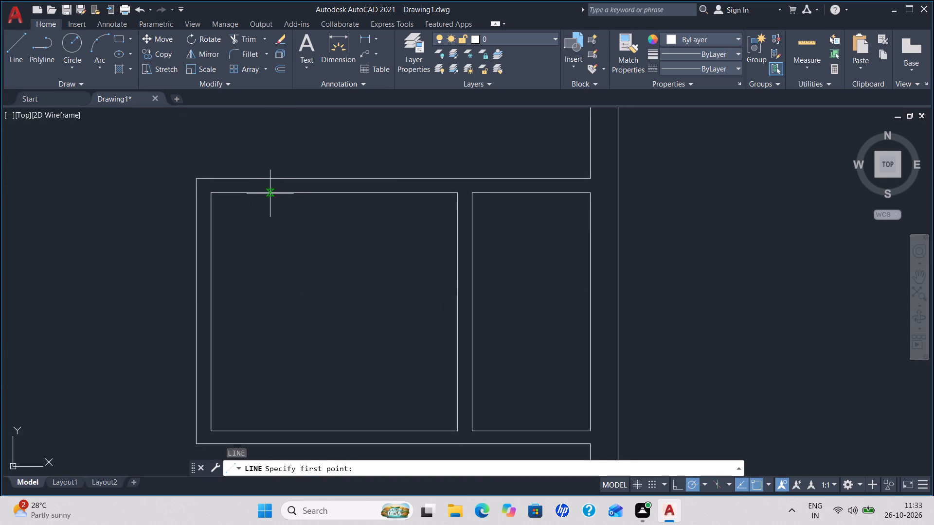
click(271, 192)
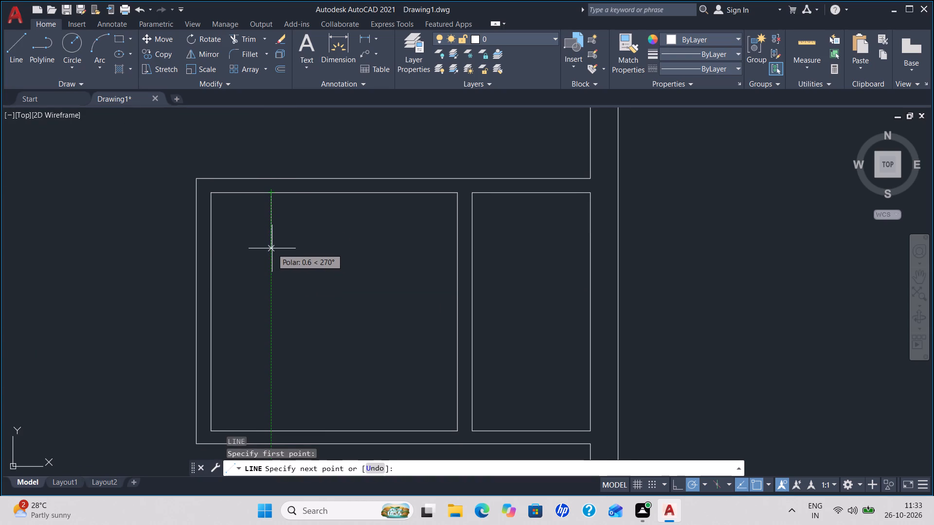
click(272, 248)
click(213, 251)
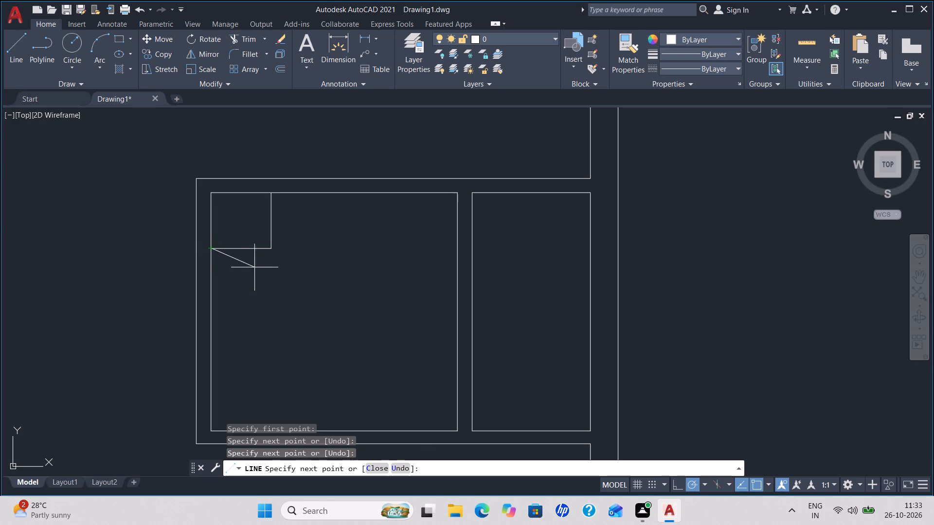
key(Escape)
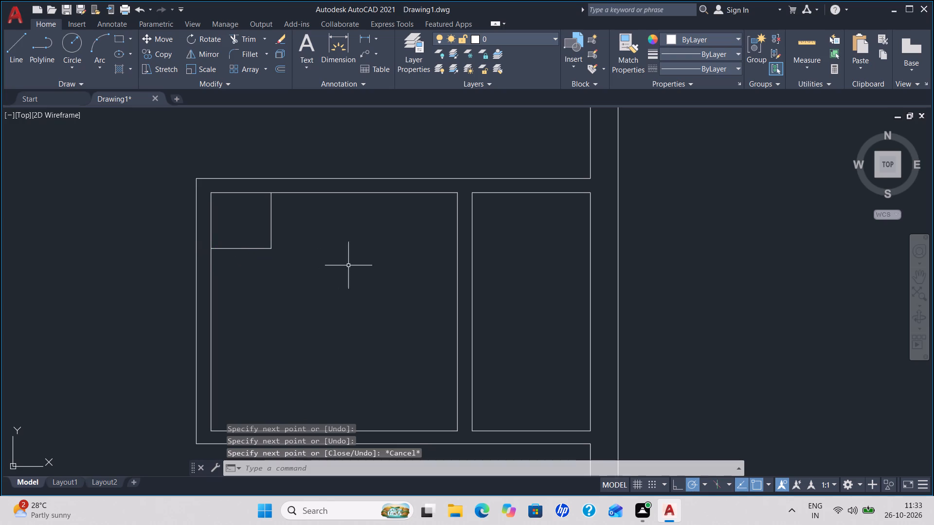
Draw an L-shaped line in the same room, about 1.9 down from the top wall near its east end, and west to the west wall.
key(space)
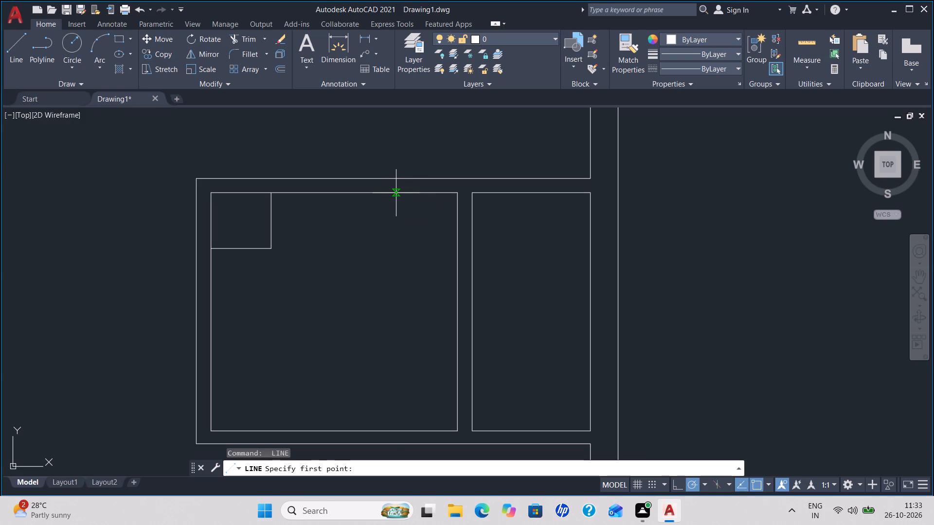
click(396, 193)
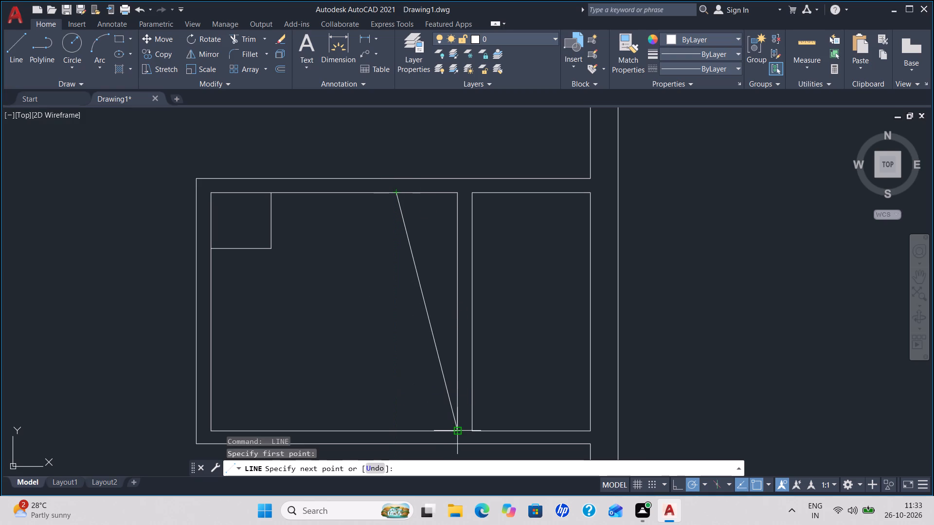
click(396, 382)
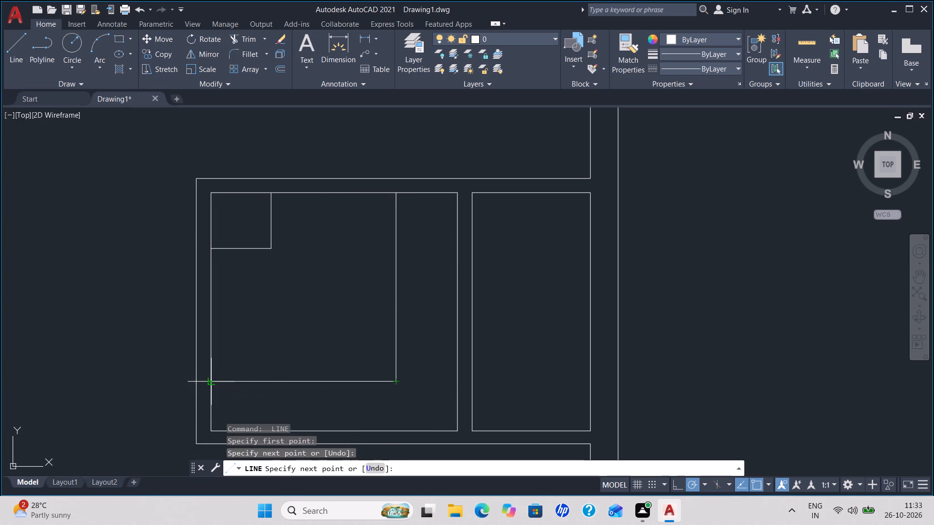
click(215, 381)
key(Escape)
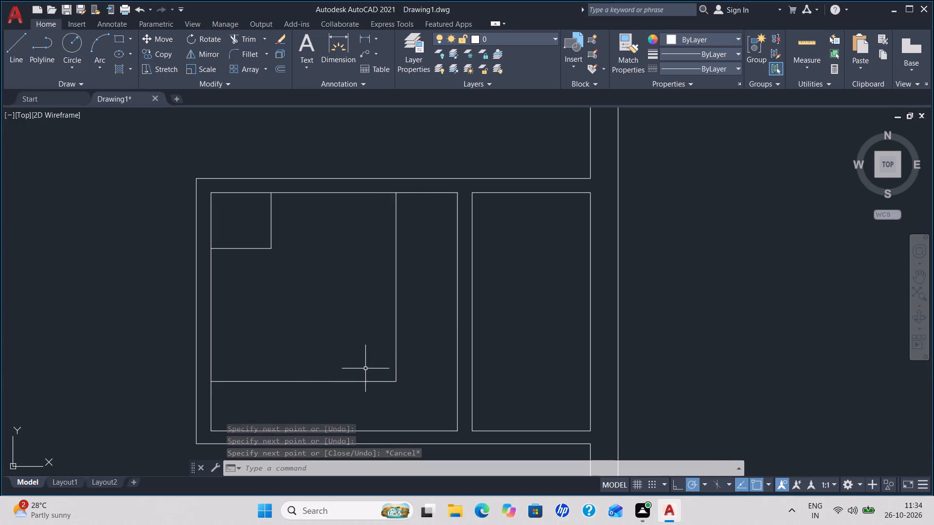
Draw an upright rectangle inside the narrow strip between the L-shaped line and the room's east wall.
middle_drag(365, 368, 354, 292)
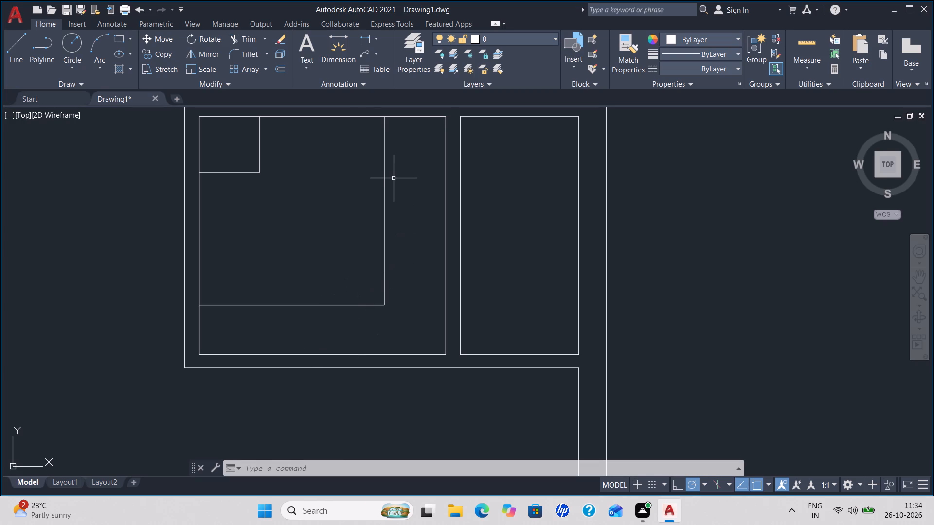
text(rec)
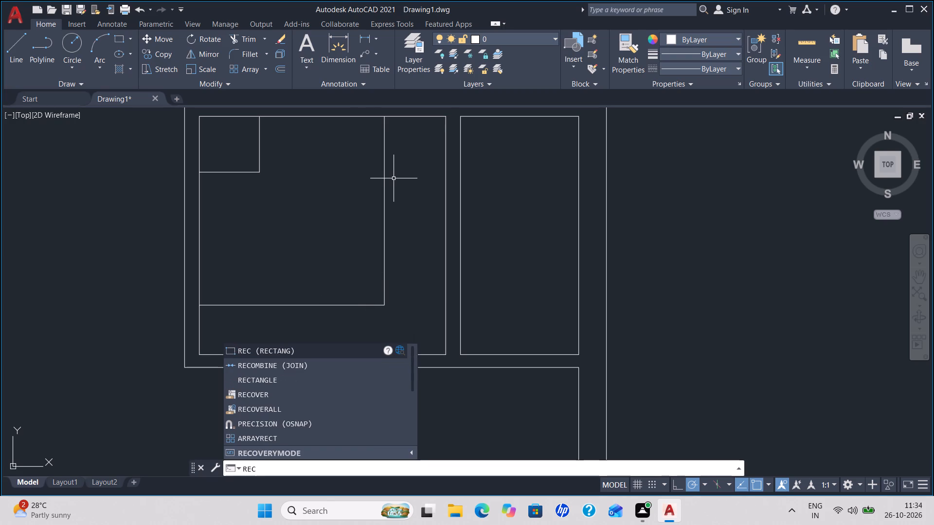
key(Delete)
key(Return)
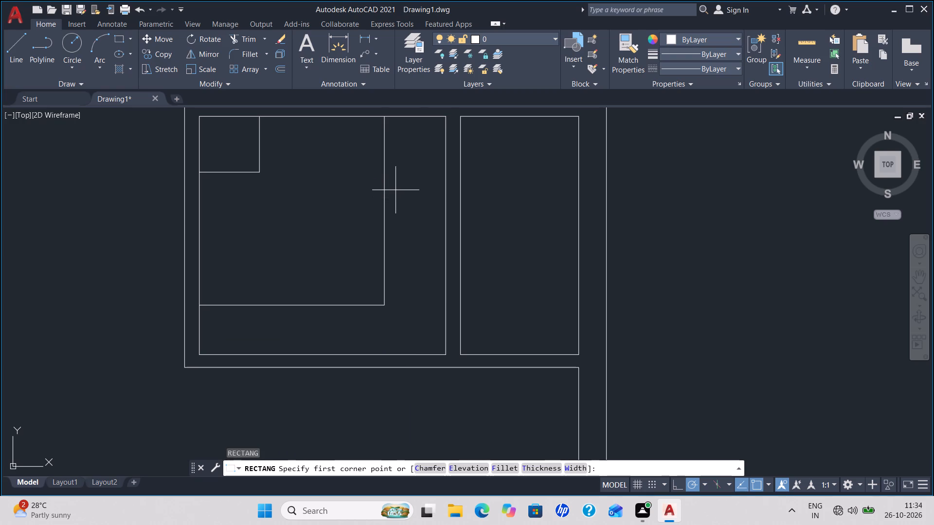
scroll(391, 189, up, 2)
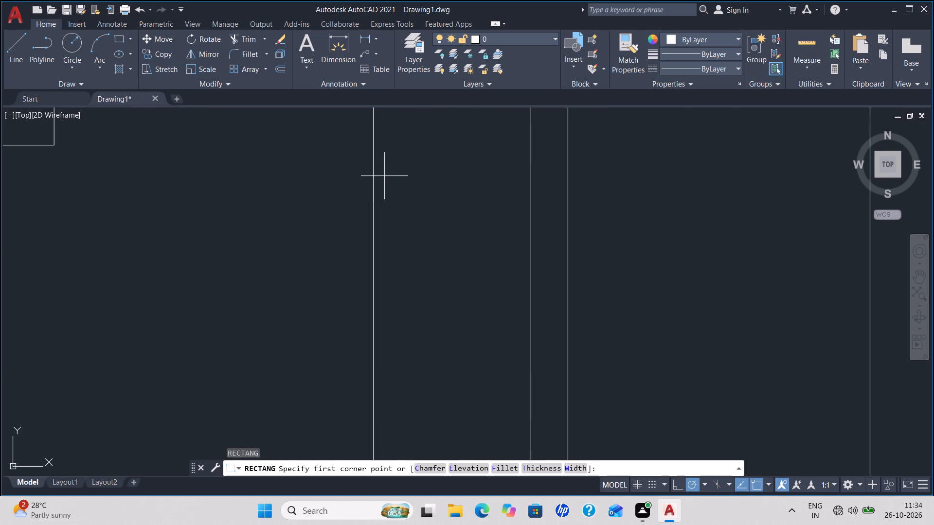
click(387, 176)
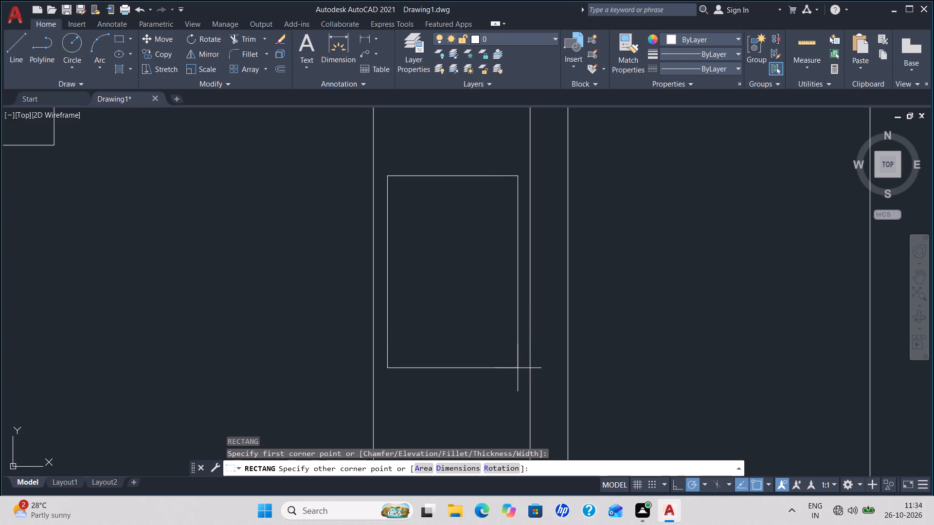
click(519, 368)
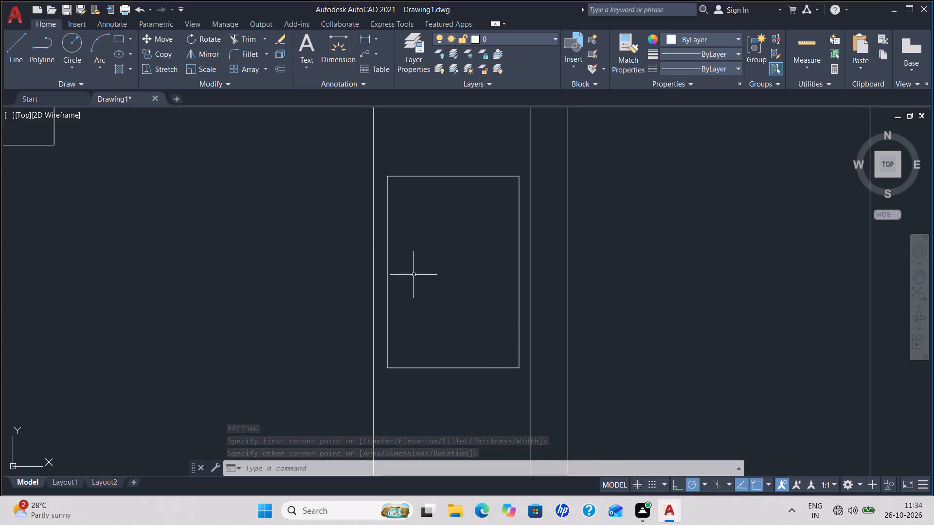
Split the rectangle into upper and lower halves with a horizontal line between its side midpoints.
key(l)
key(Return)
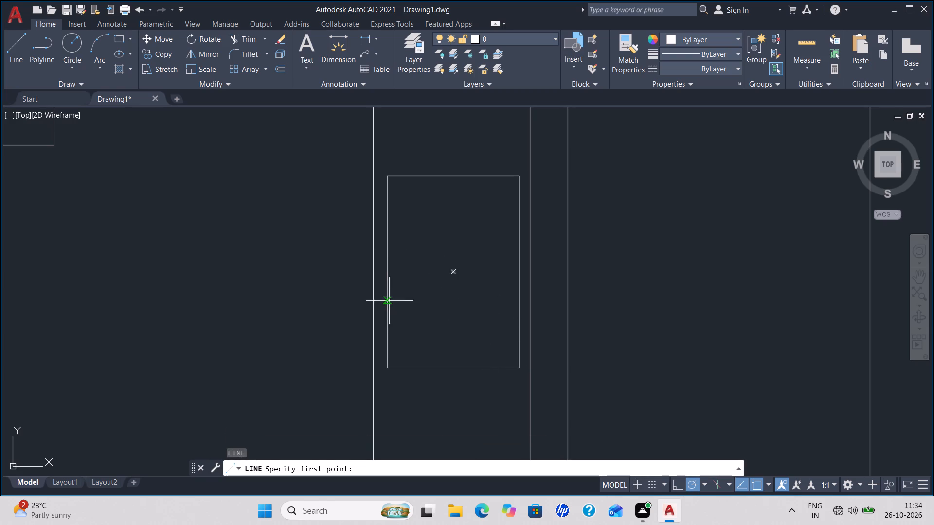
click(385, 273)
click(517, 272)
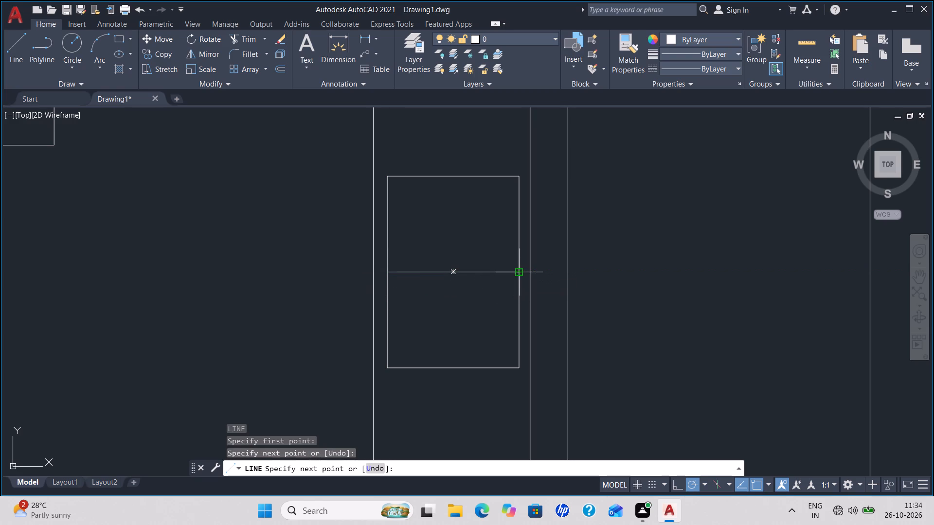
key(Escape)
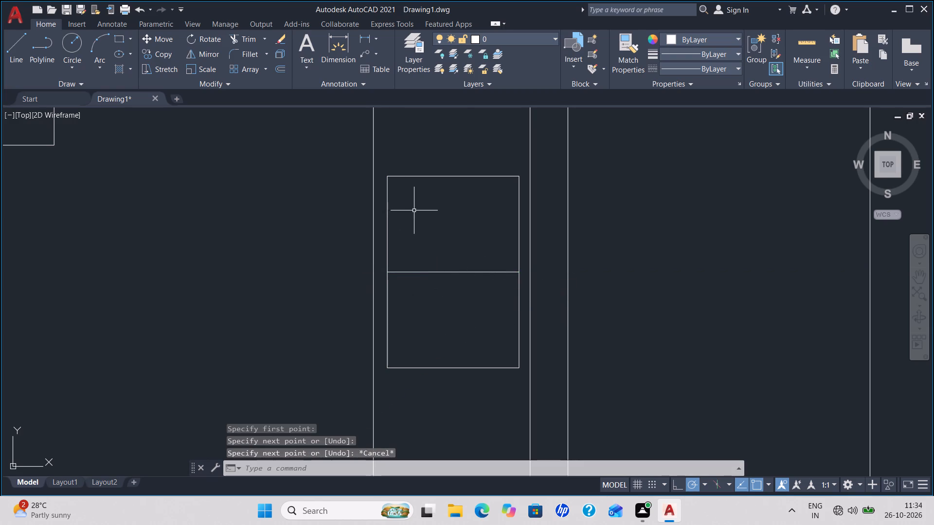
Divide the rectangle's upper half with a vertical line from the horizontal divider's midpoint to the top edge.
key(c)
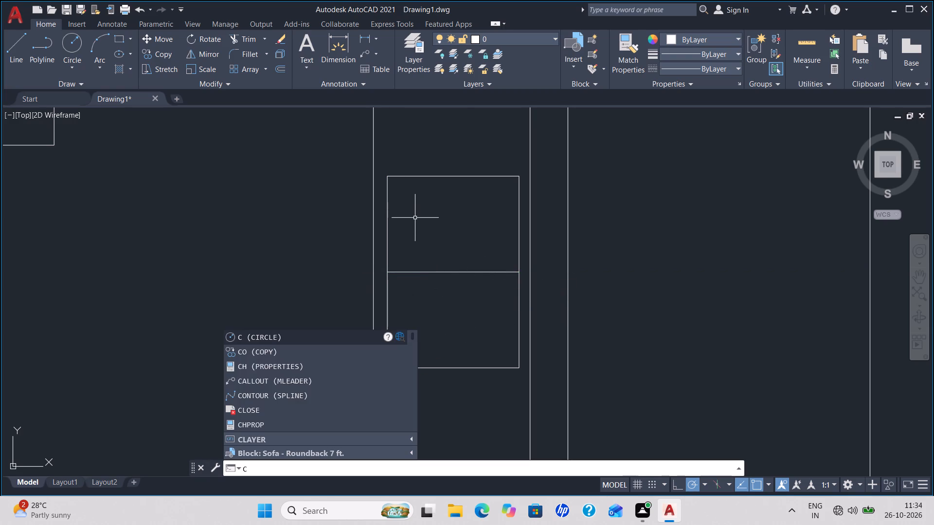
key(Escape)
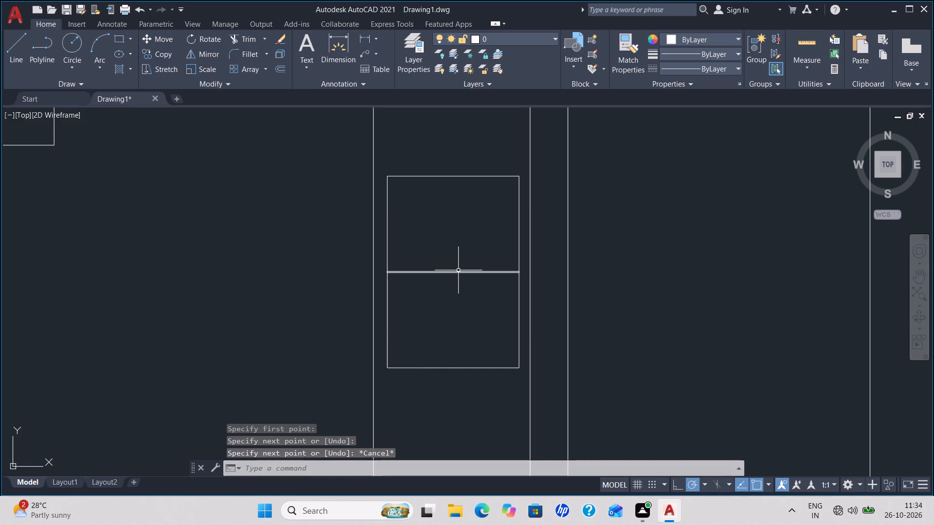
key(l)
key(Return)
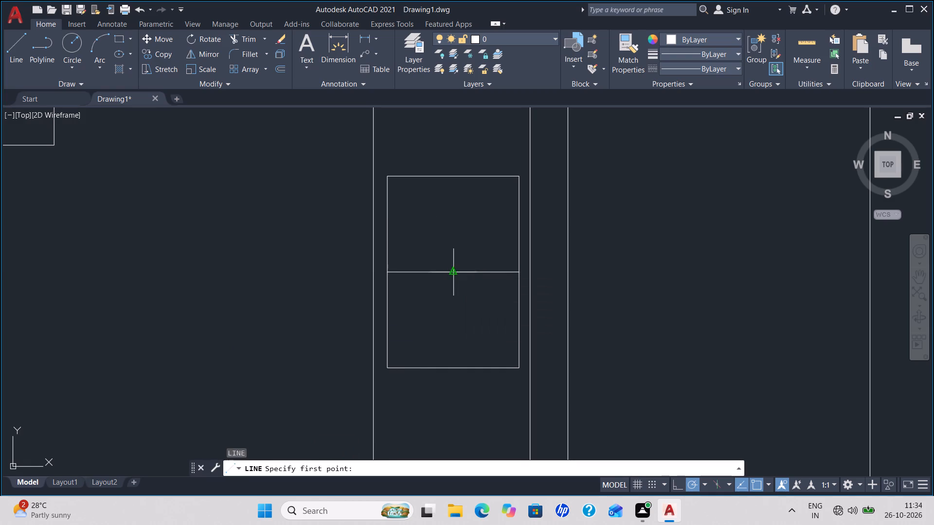
click(456, 269)
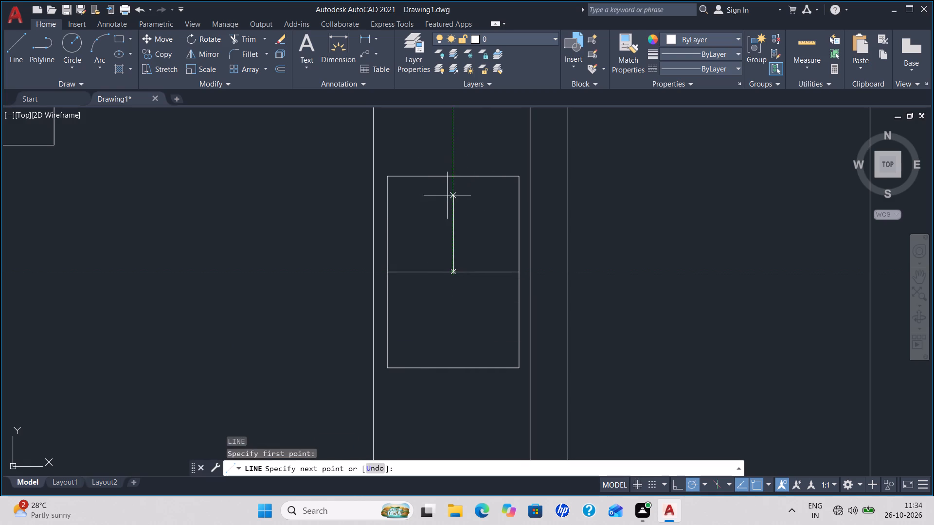
click(453, 176)
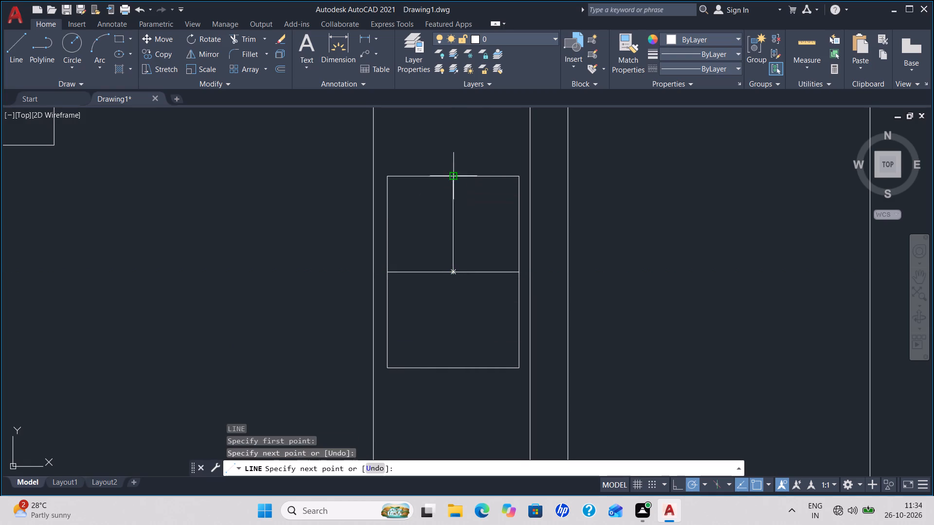
key(Escape)
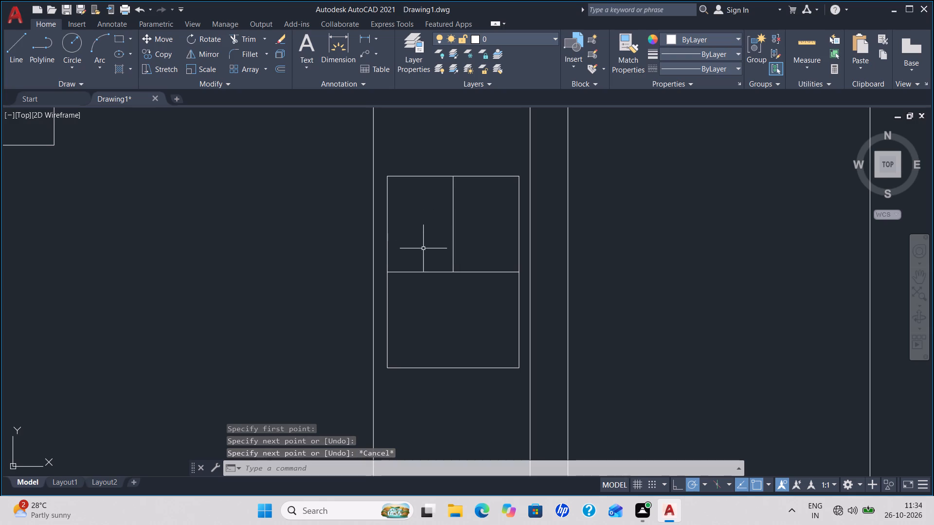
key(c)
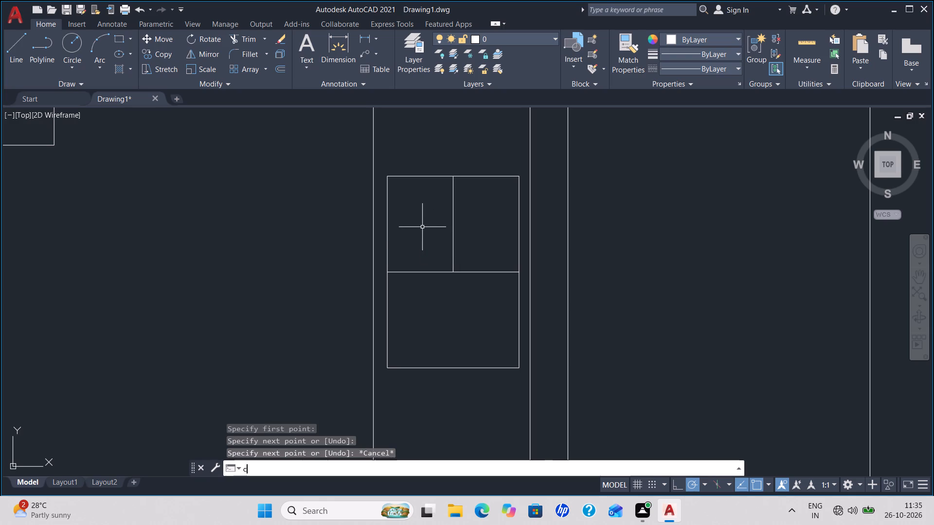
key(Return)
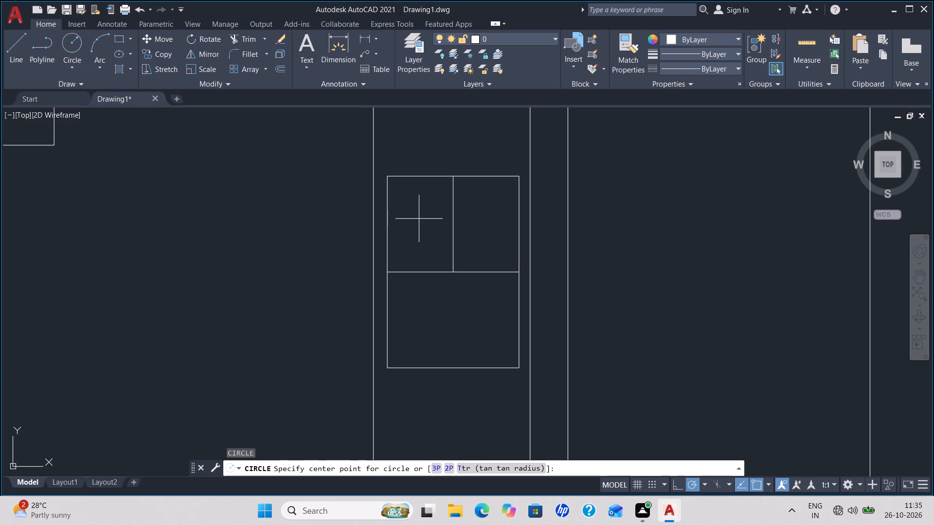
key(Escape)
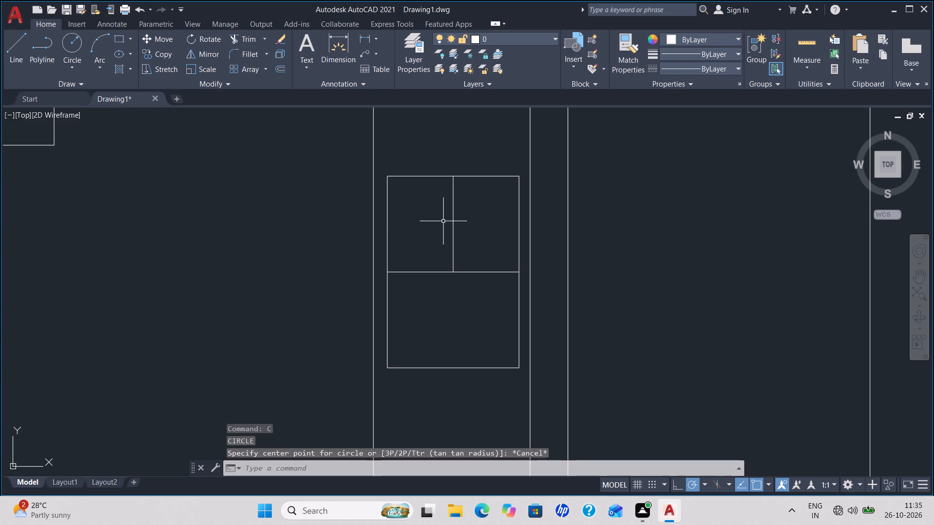
Split the upper west cell with a horizontal line from the vertical divider's midpoint to the rectangle's west edge.
key(l)
key(Return)
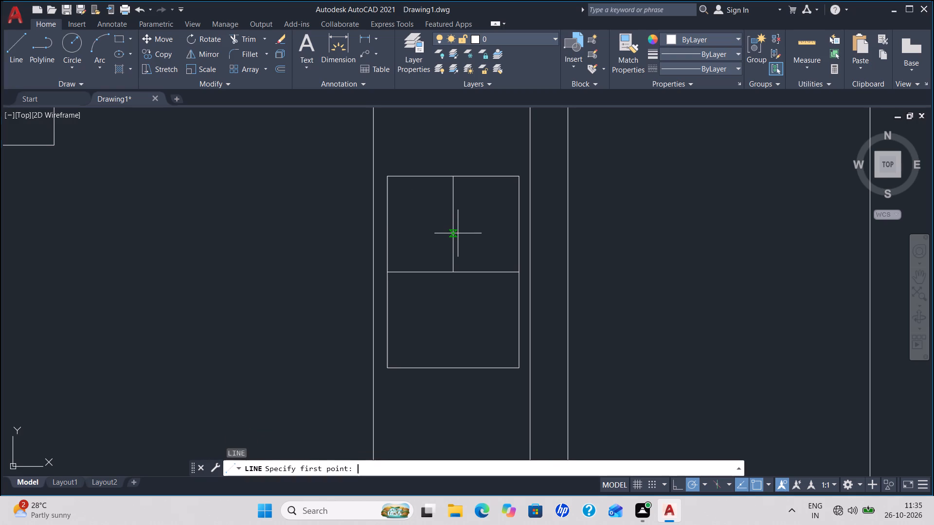
click(451, 224)
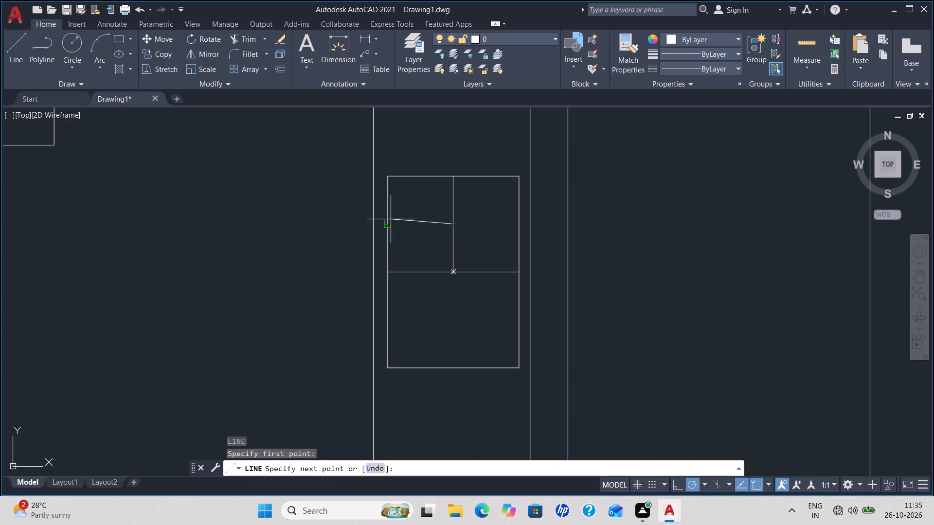
click(386, 225)
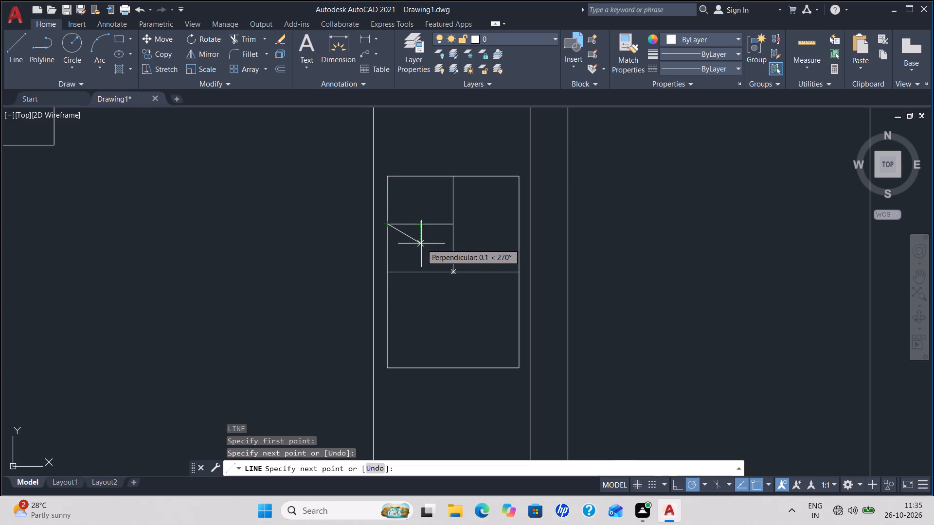
key(Escape)
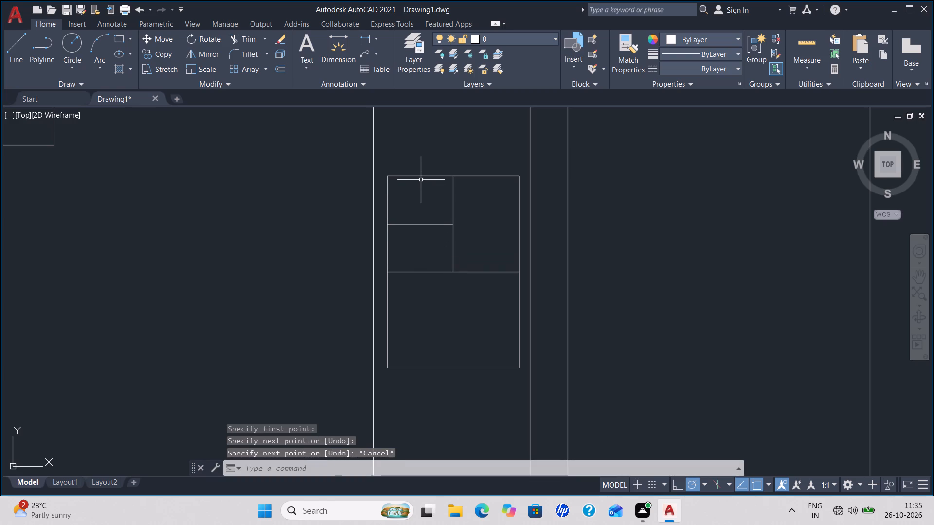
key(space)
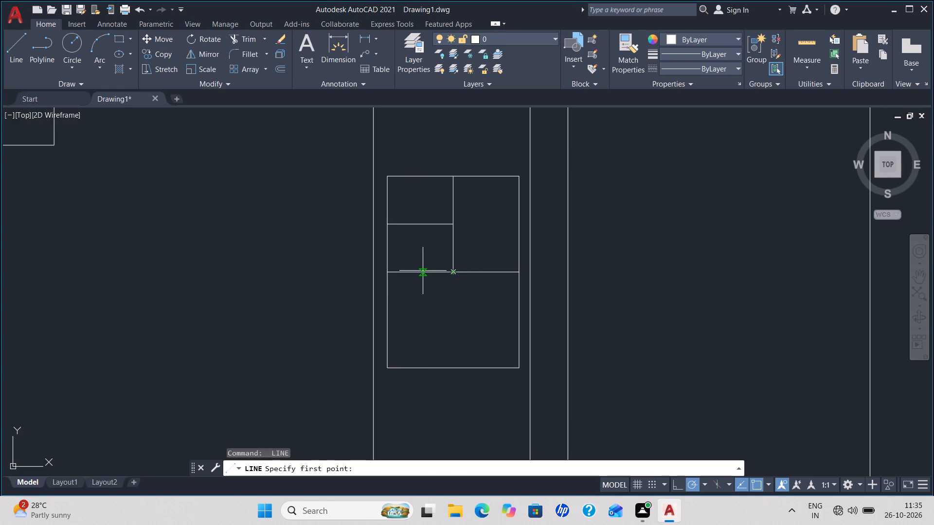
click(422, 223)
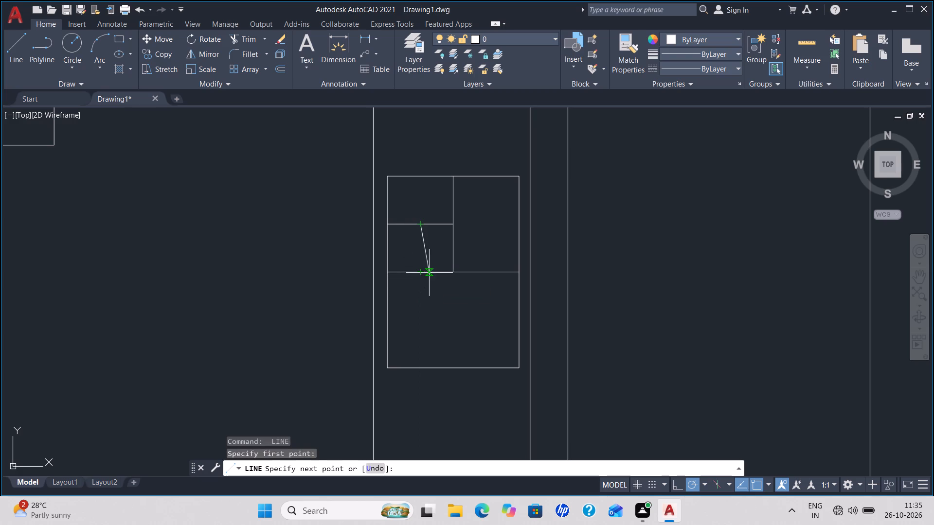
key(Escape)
Draw a circle of about 0.1 radius centred on the midpoint of the upper west cell's horizontal dividing line.
key(c)
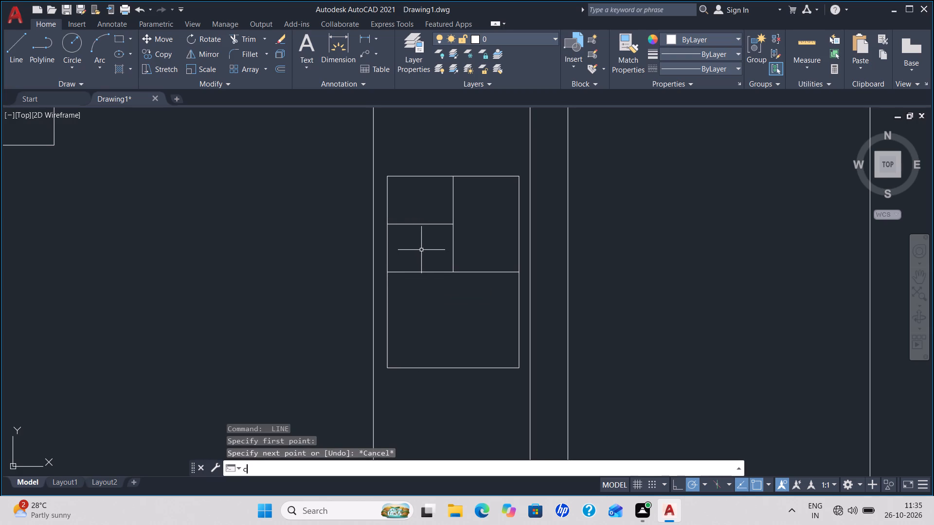
key(Return)
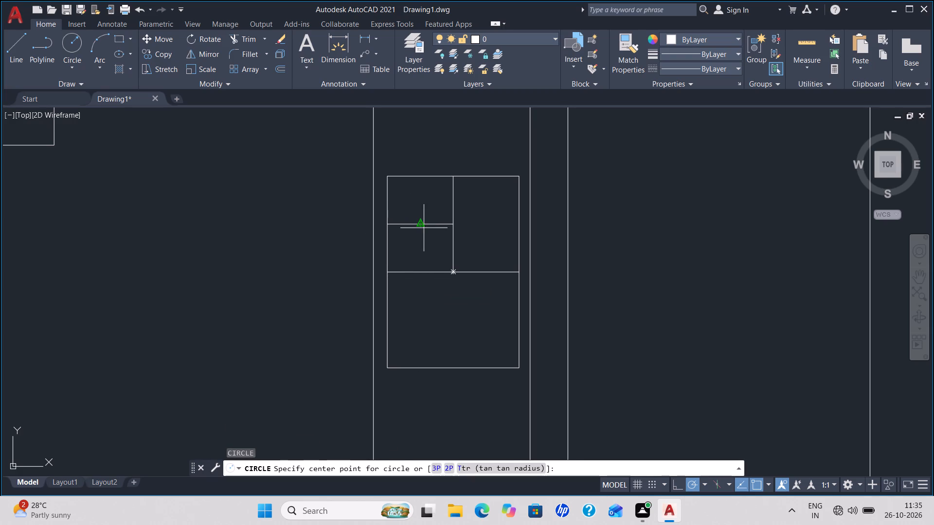
click(423, 226)
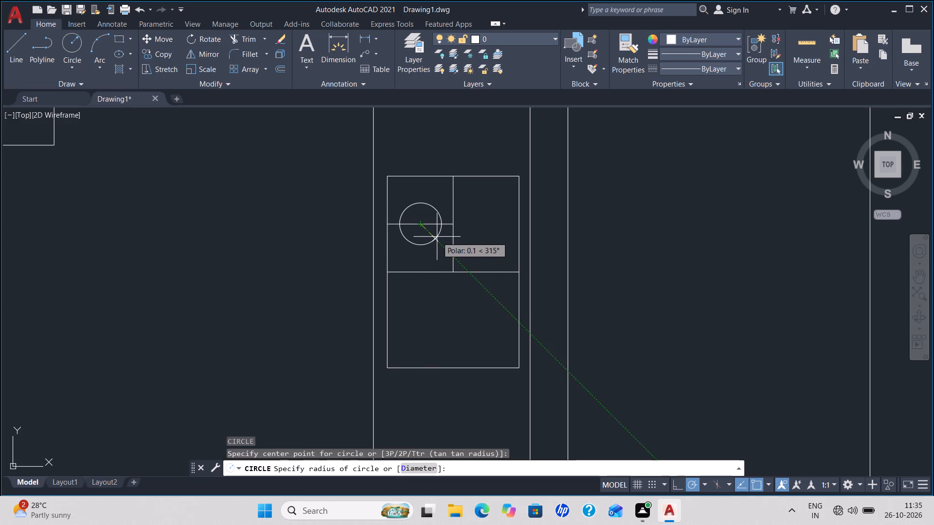
click(437, 237)
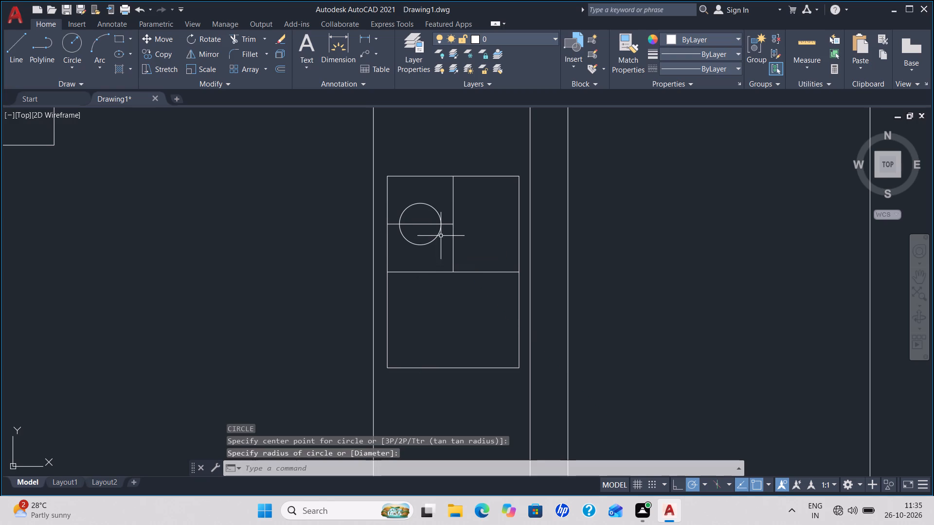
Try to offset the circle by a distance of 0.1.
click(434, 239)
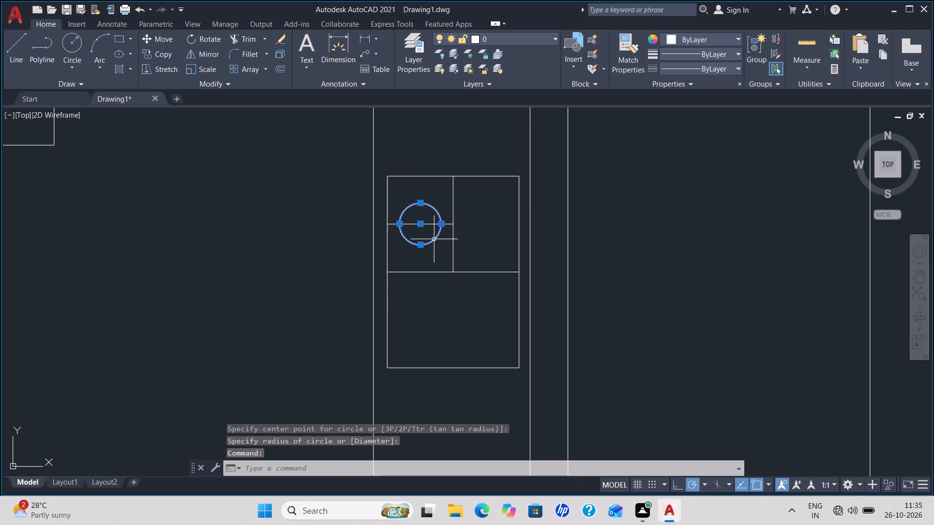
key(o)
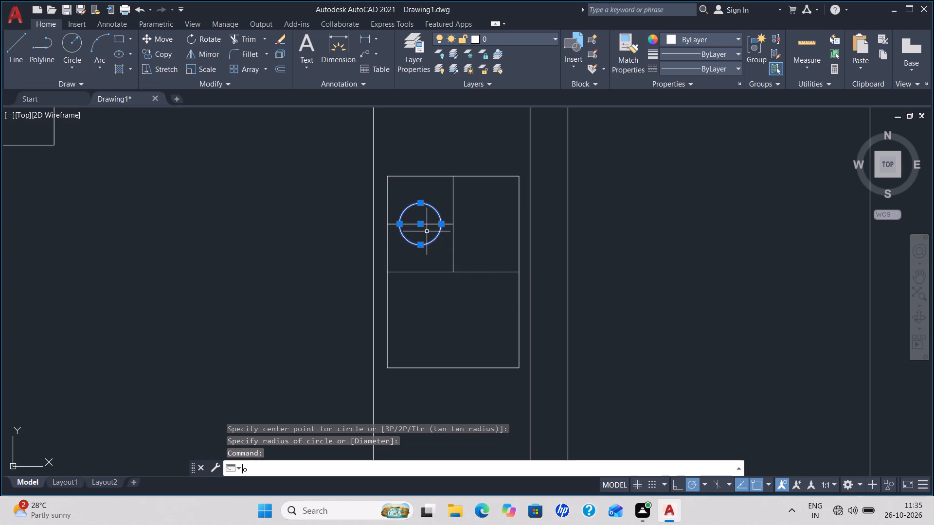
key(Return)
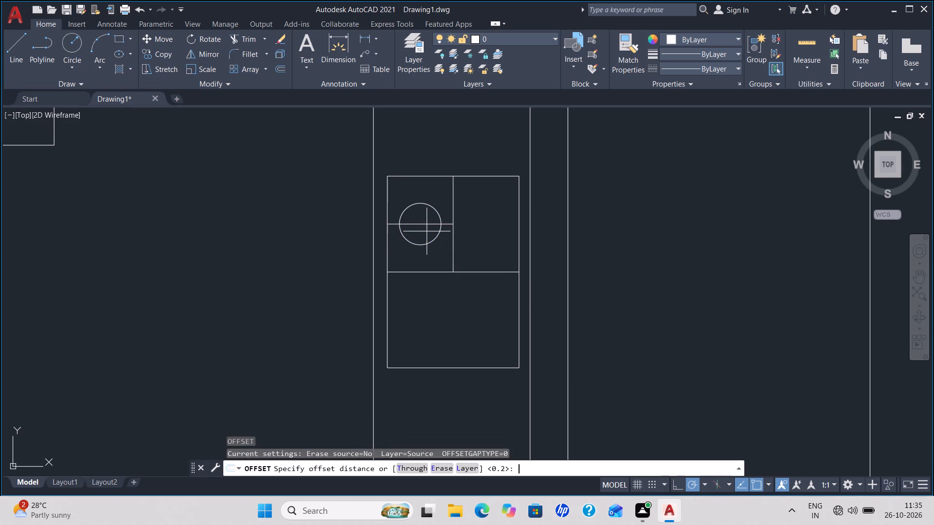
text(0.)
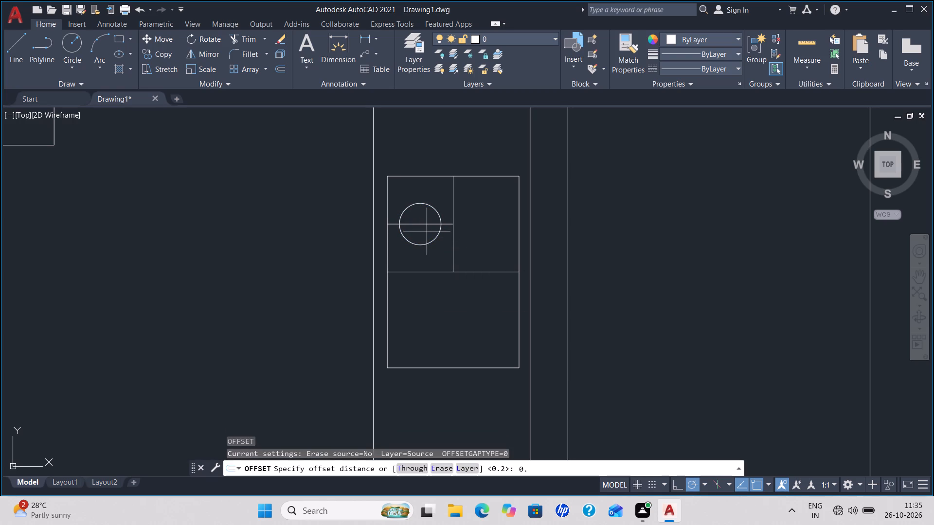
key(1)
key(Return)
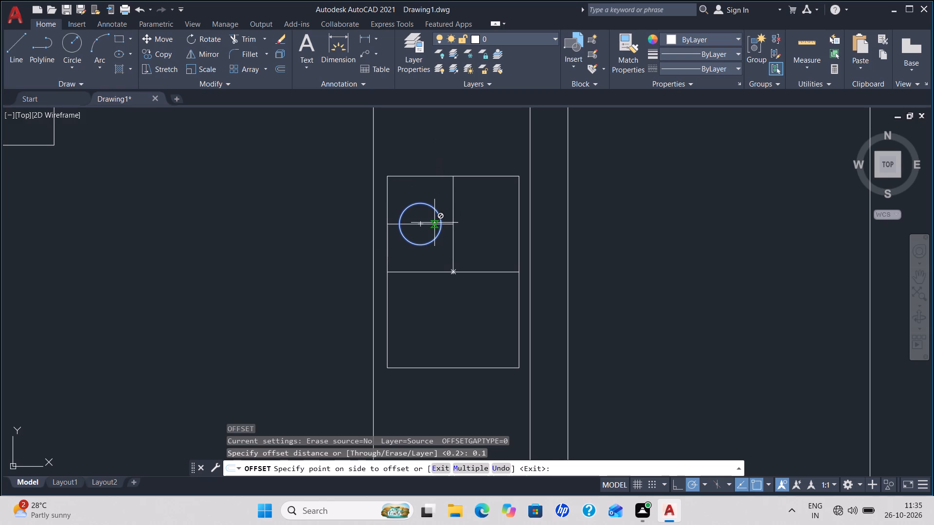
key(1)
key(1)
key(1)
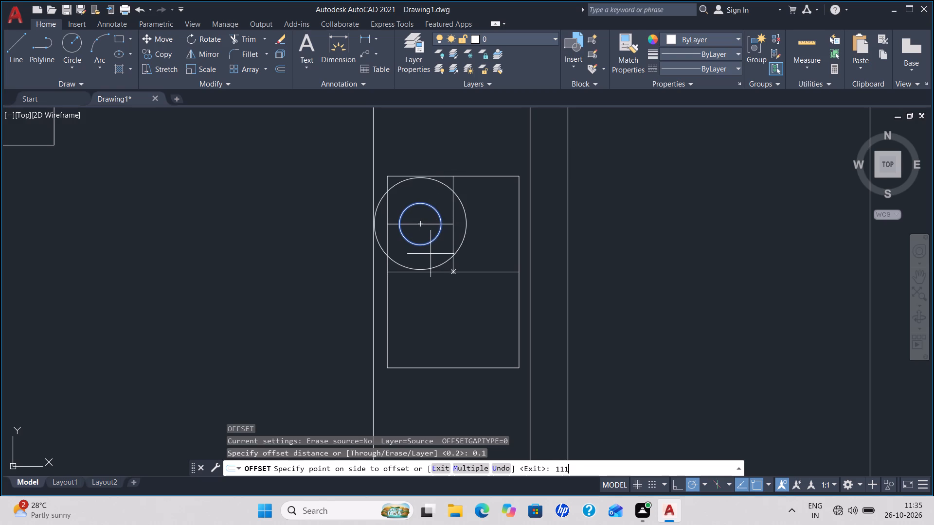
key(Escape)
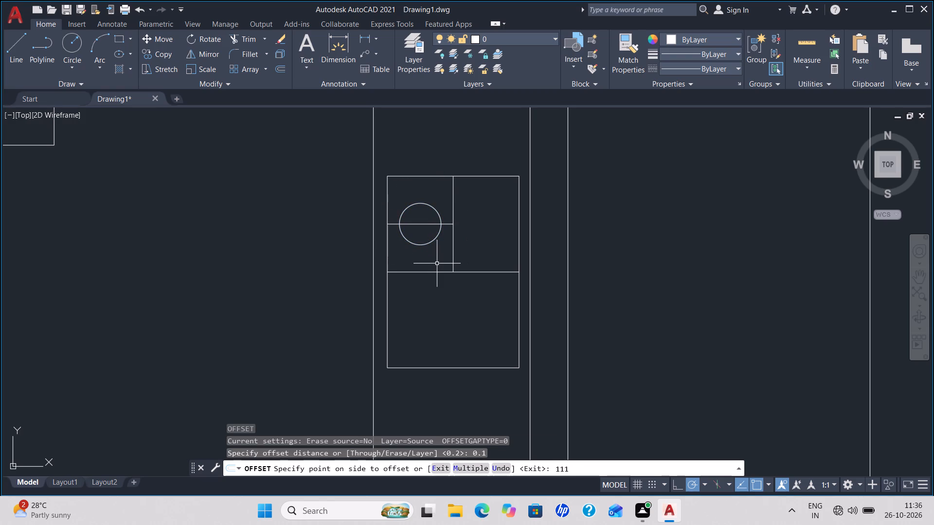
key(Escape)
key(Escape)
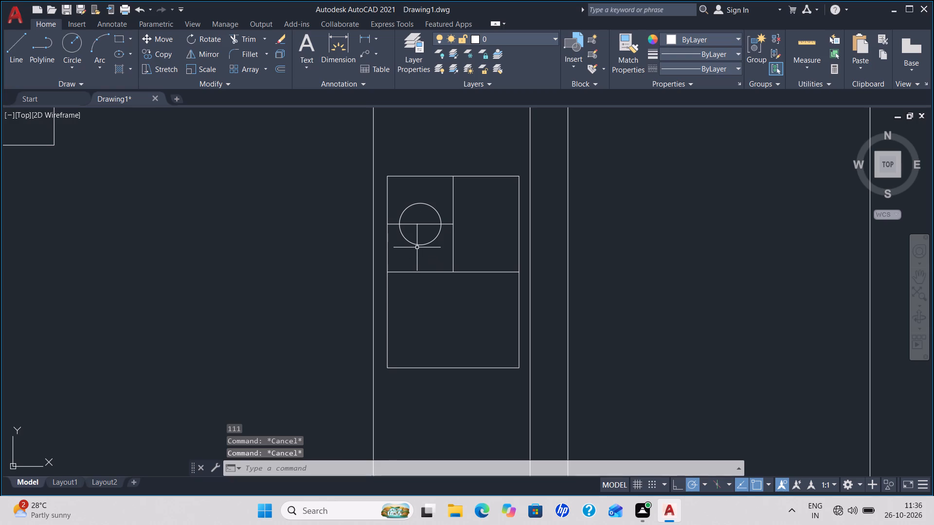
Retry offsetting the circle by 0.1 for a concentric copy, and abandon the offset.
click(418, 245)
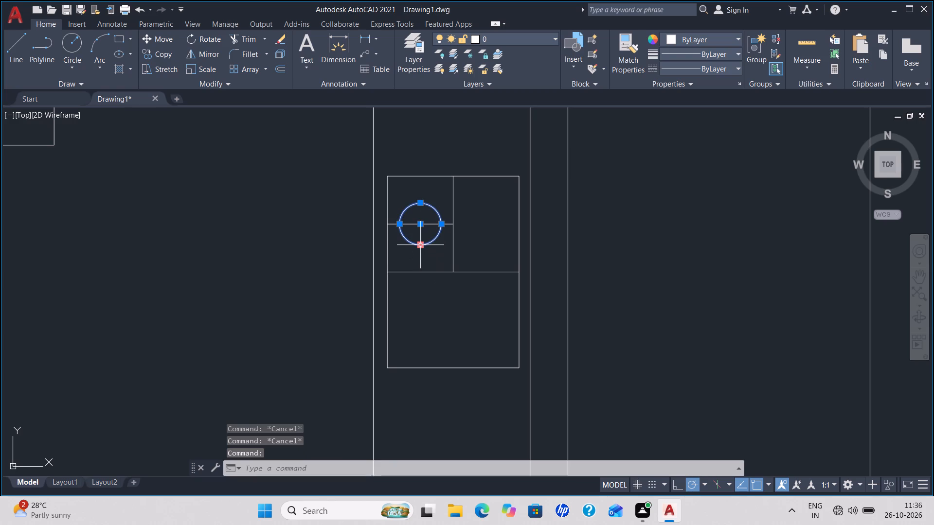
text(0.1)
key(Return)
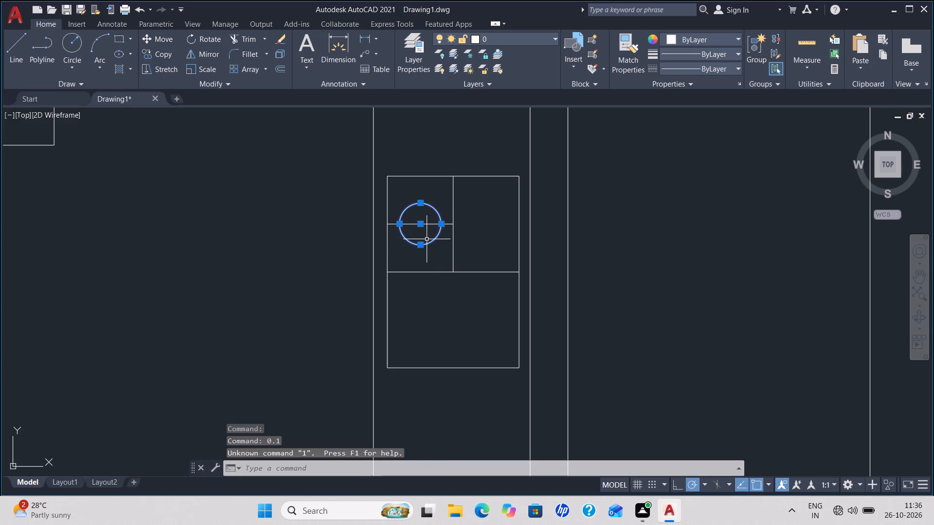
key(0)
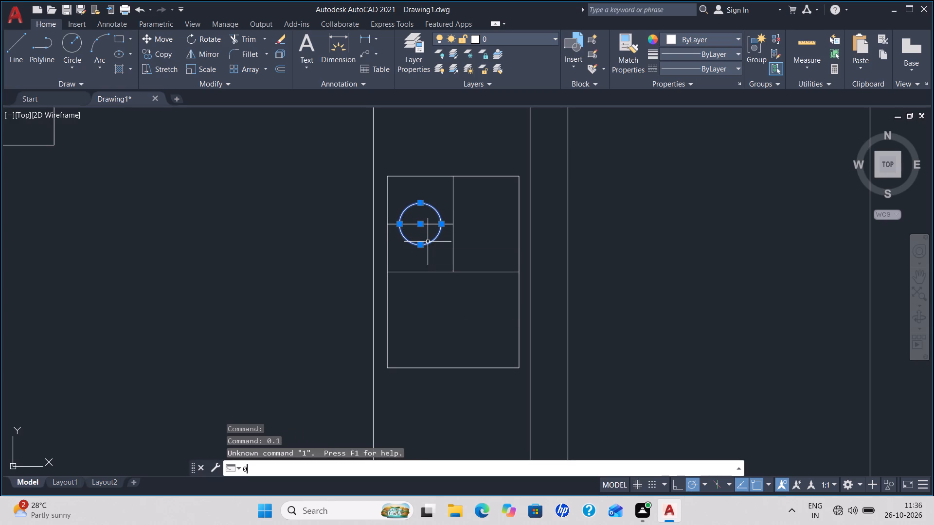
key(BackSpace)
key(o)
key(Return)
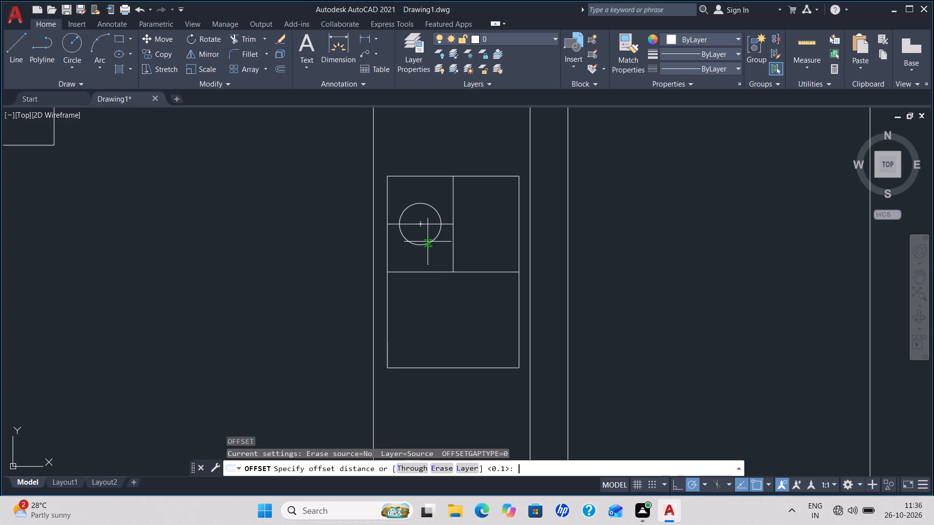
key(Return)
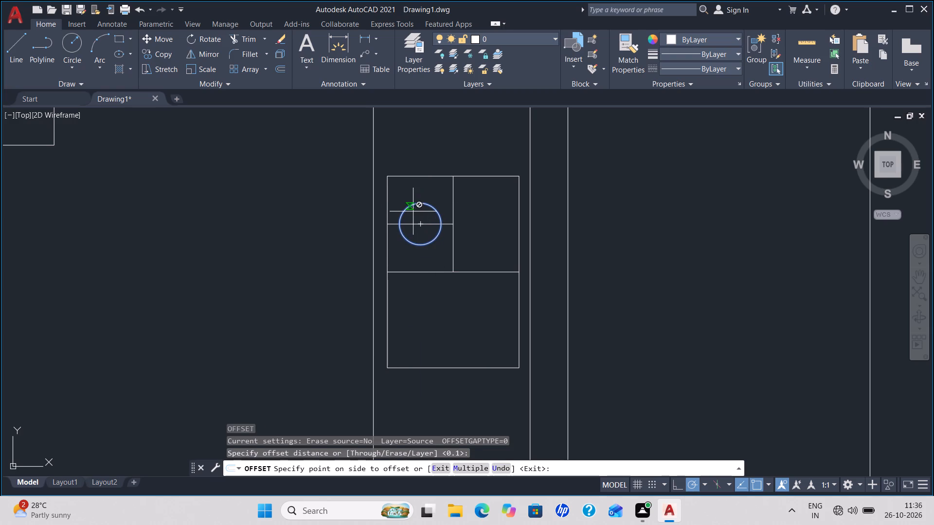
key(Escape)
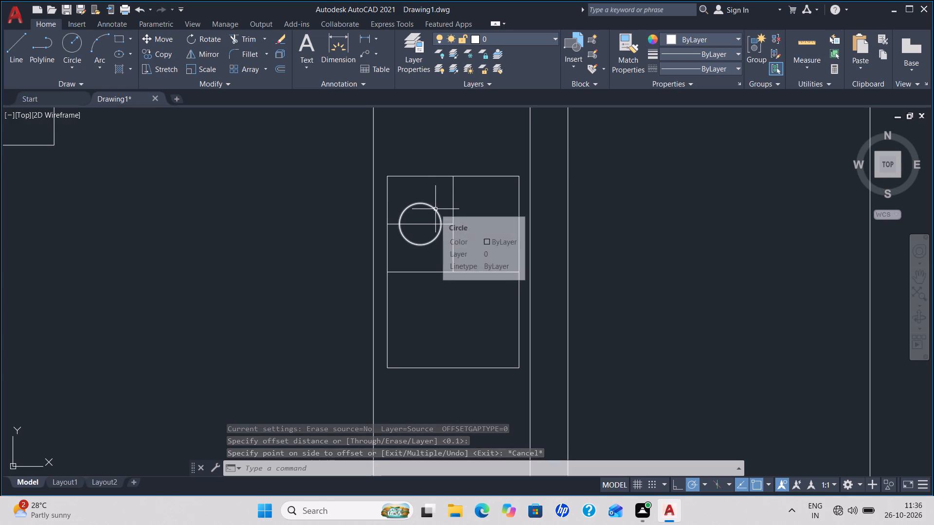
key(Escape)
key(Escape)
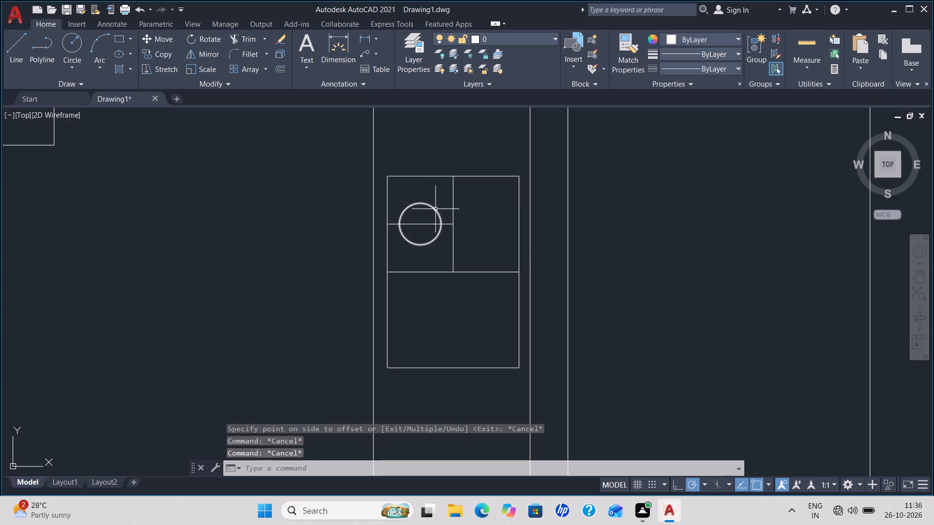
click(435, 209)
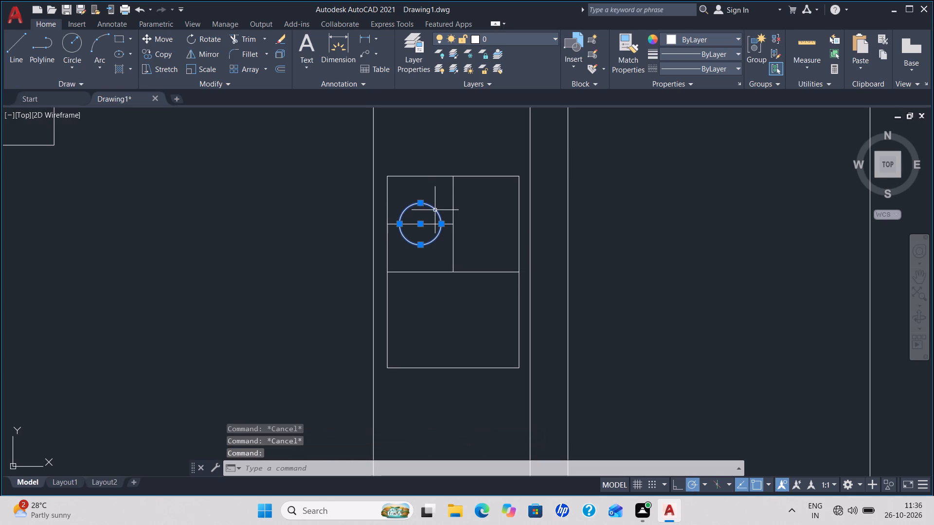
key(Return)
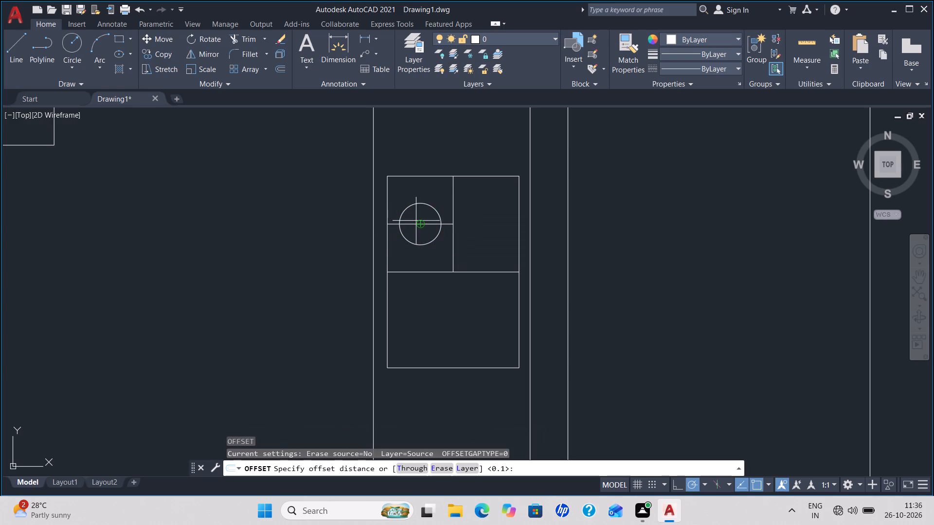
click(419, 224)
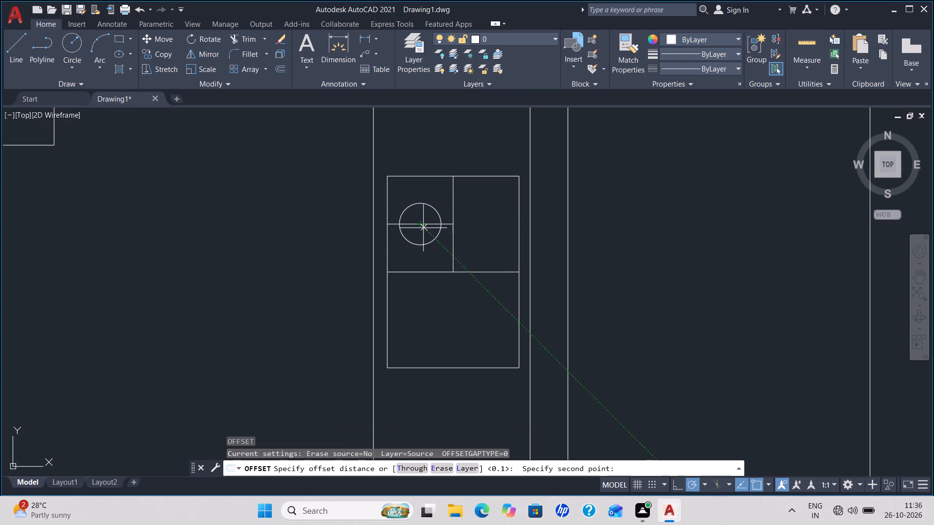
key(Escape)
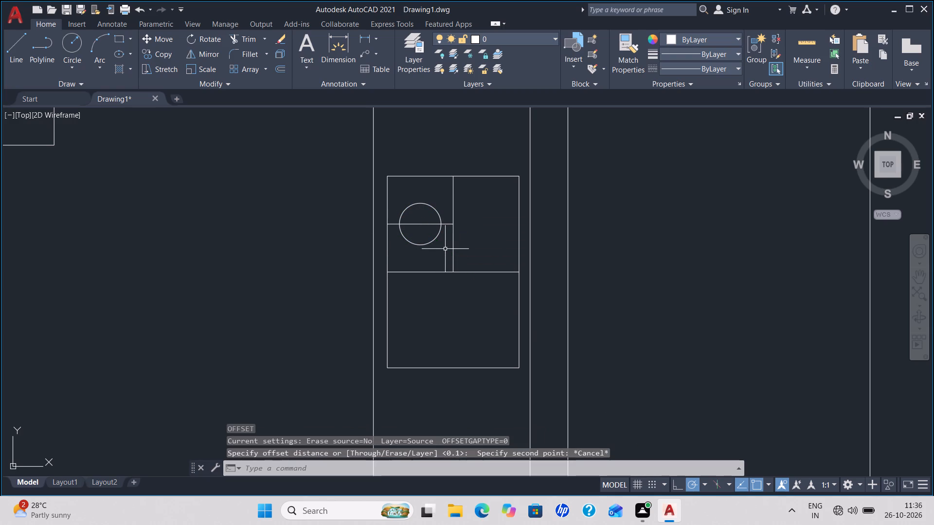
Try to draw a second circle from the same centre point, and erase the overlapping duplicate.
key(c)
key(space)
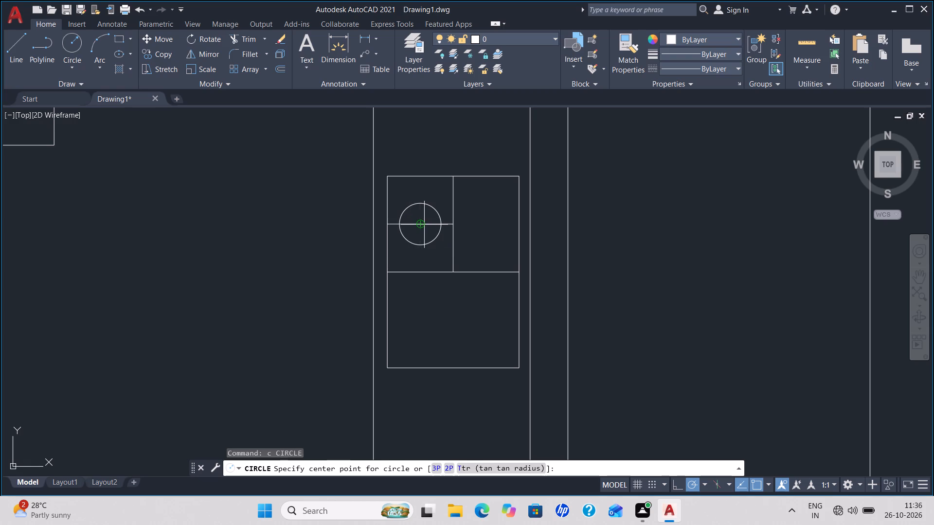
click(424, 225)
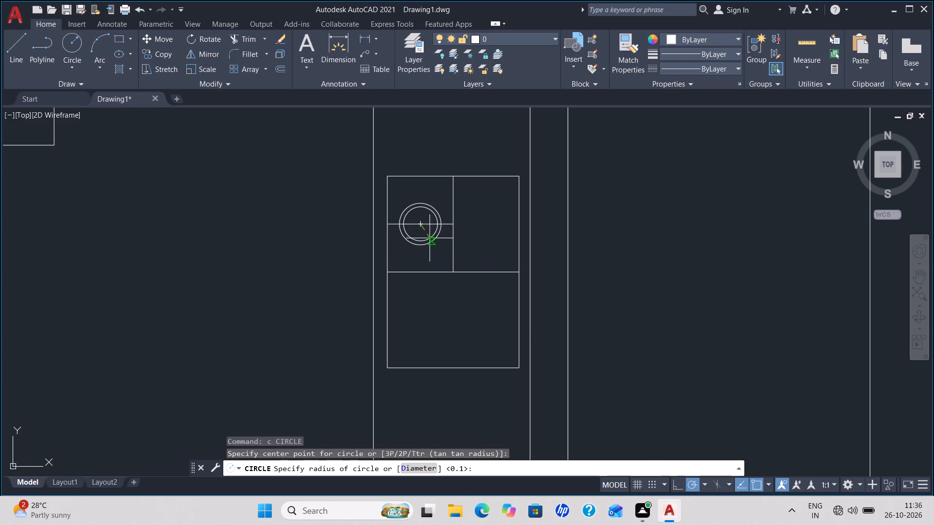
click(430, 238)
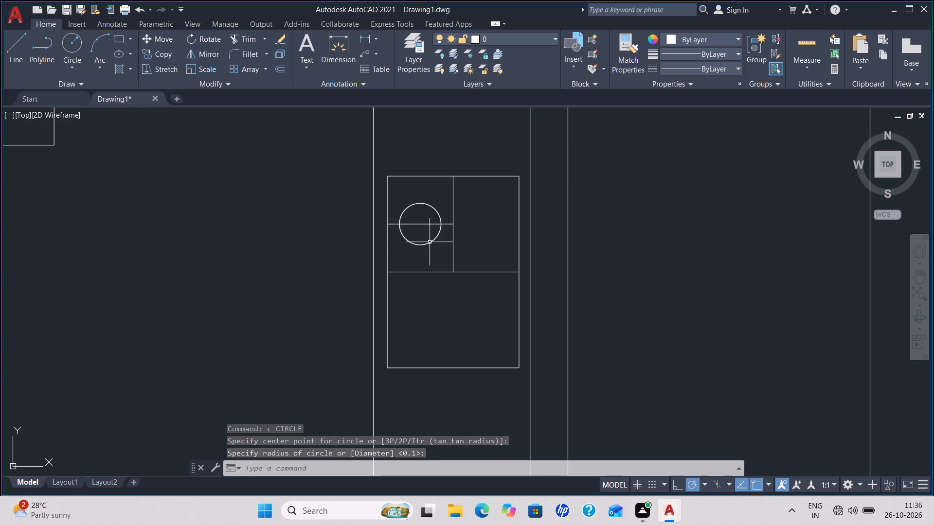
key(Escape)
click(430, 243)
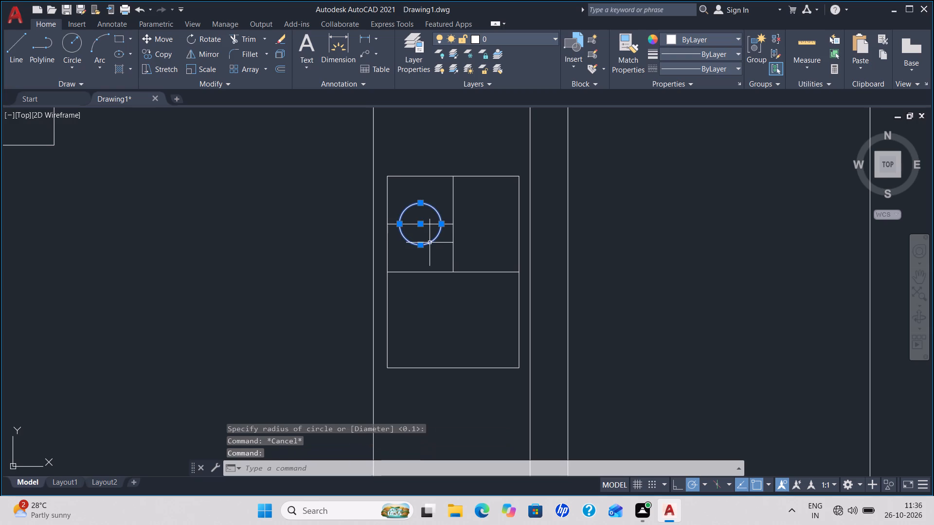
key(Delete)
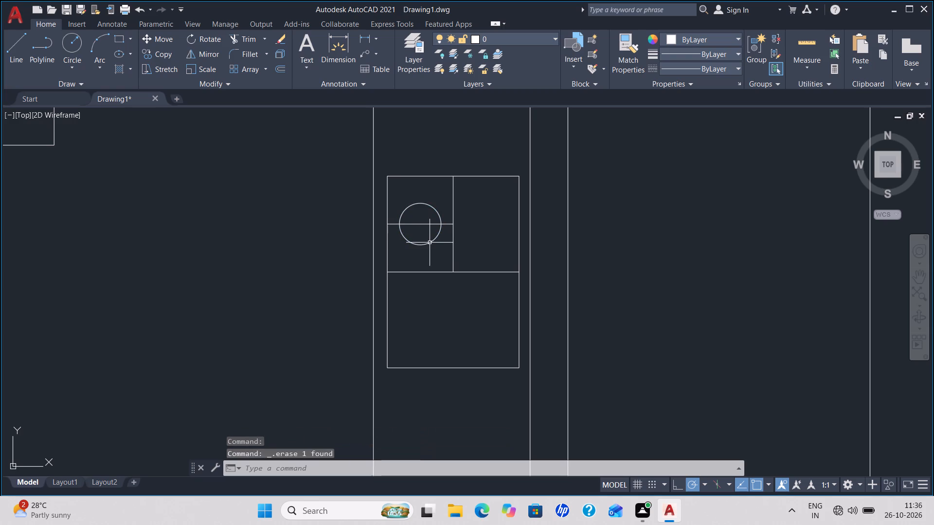
Draw a slightly smaller concentric circle just inside the existing circle, sharing its centre on the short horizontal line.
scroll(422, 229, up, 3)
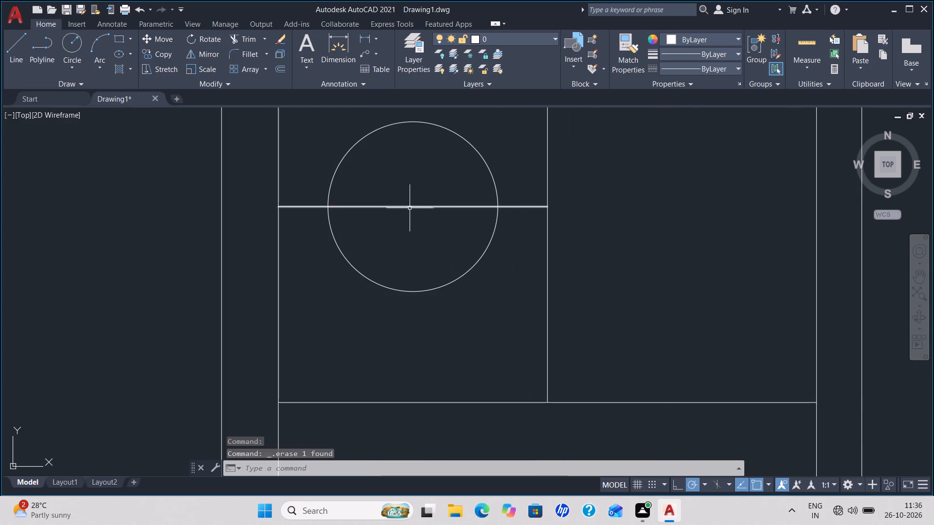
key(c)
key(Return)
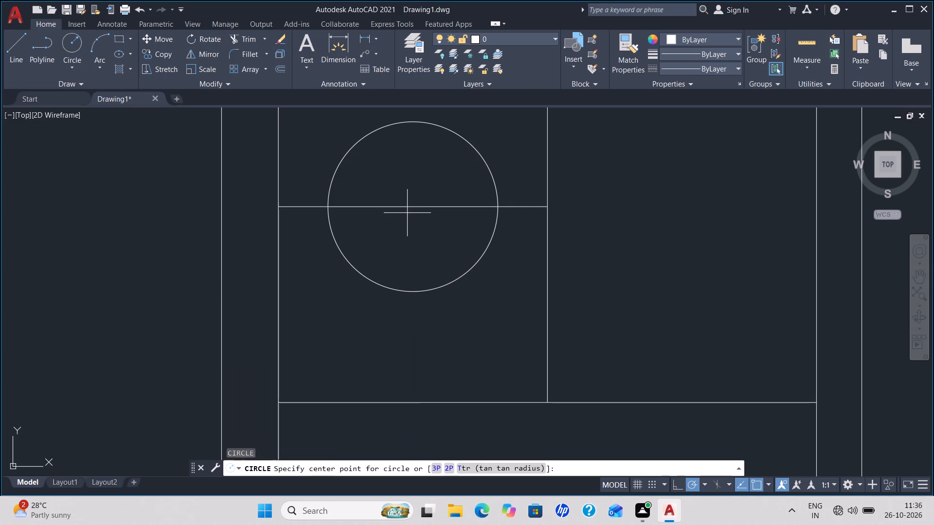
click(412, 204)
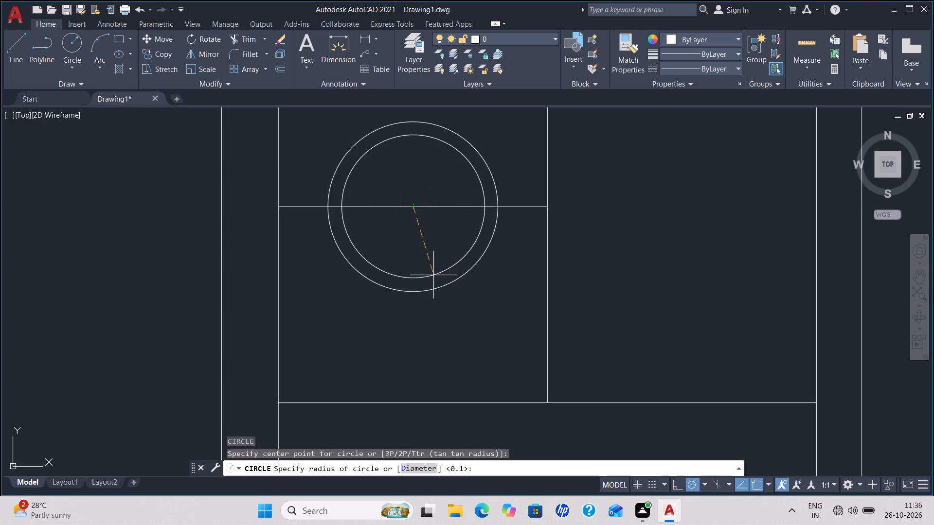
click(433, 275)
key(Escape)
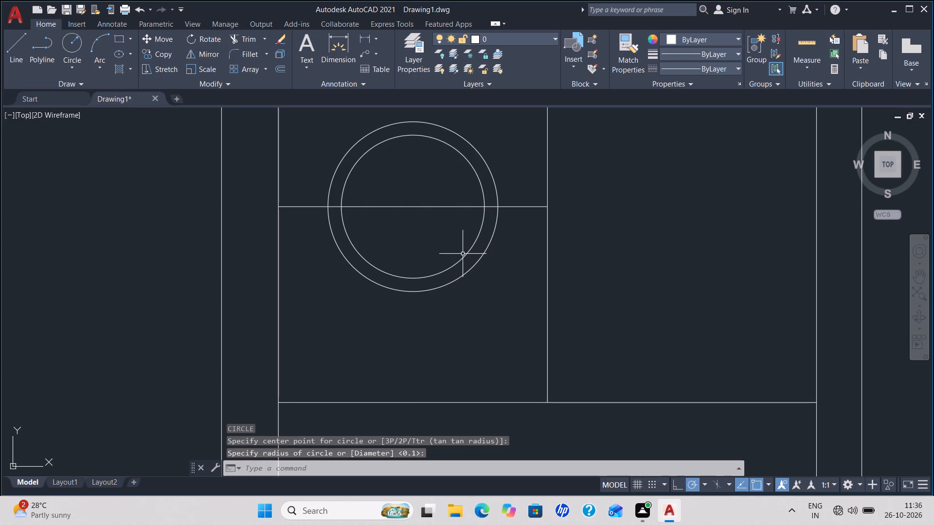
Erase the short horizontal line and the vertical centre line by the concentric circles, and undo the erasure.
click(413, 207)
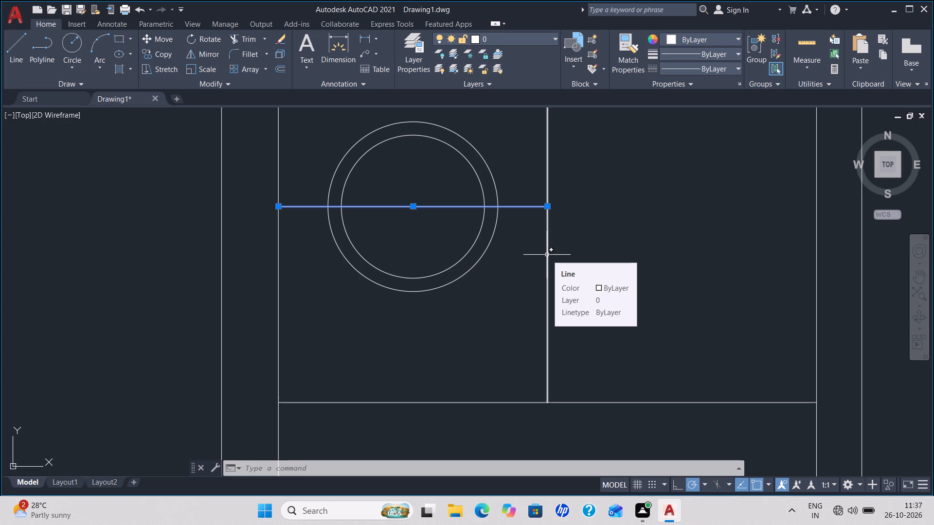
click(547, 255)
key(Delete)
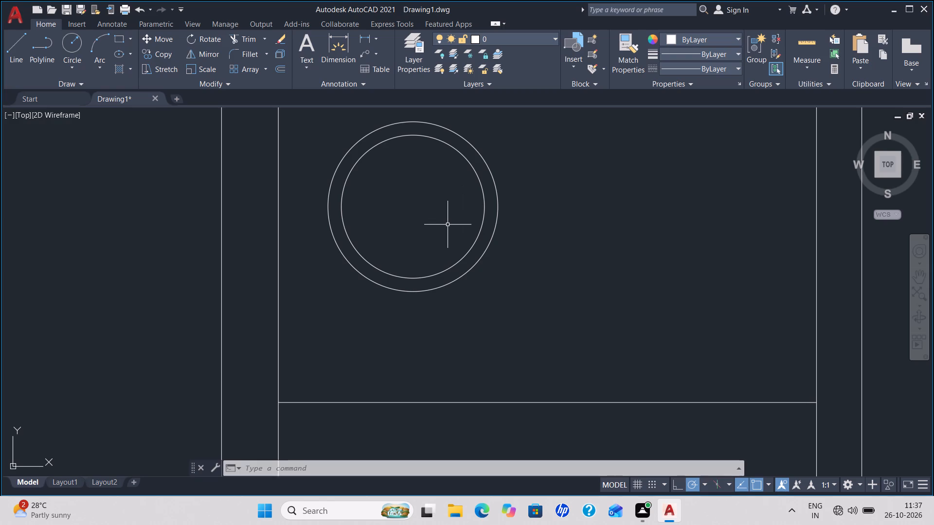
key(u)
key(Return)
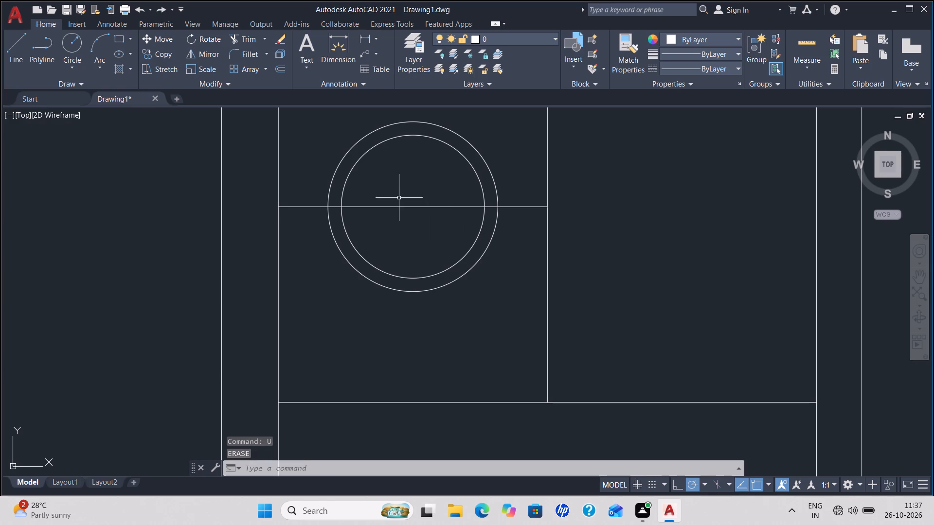
Mirror the two concentric circles across the vertical centre line, keeping the source circles.
click(491, 239)
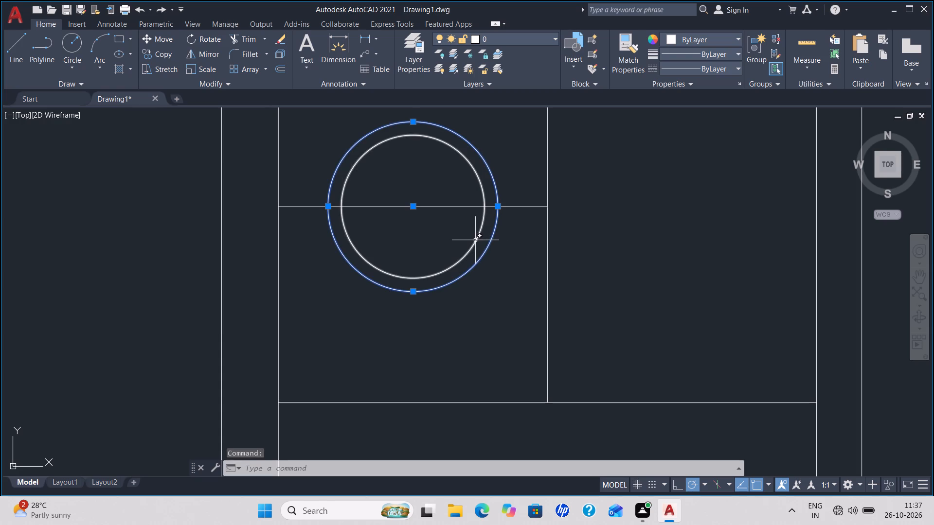
click(476, 240)
text(mi)
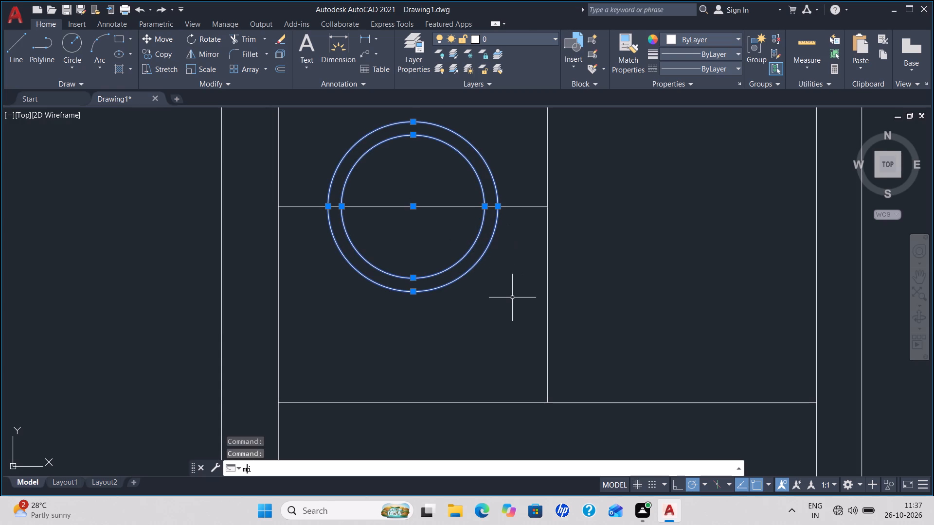
key(Return)
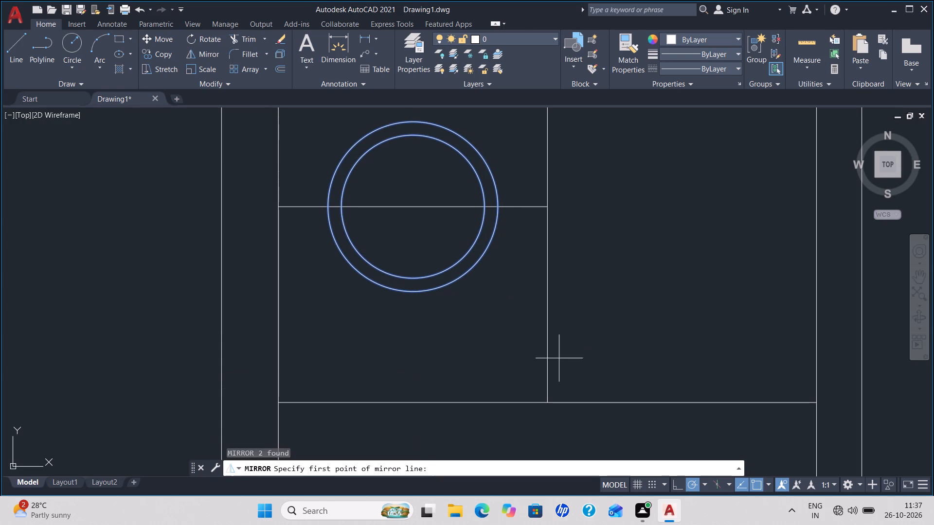
click(547, 361)
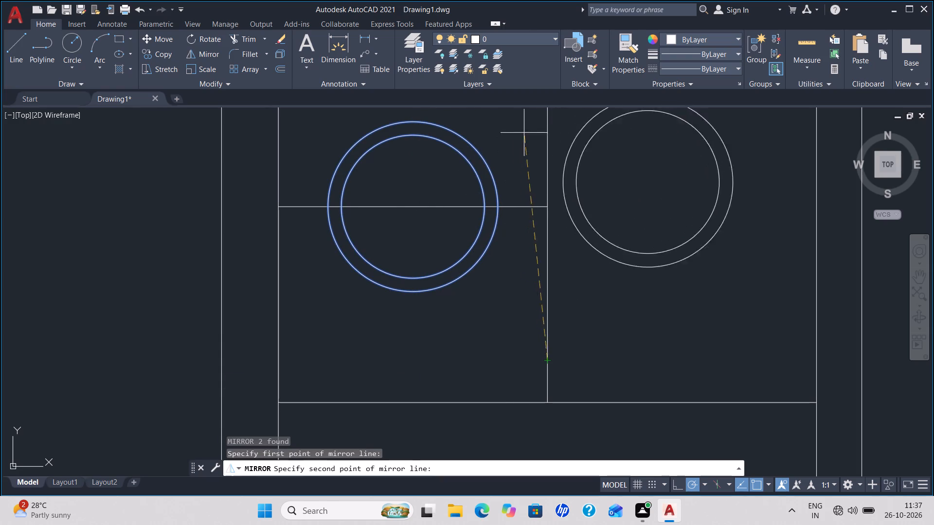
click(547, 129)
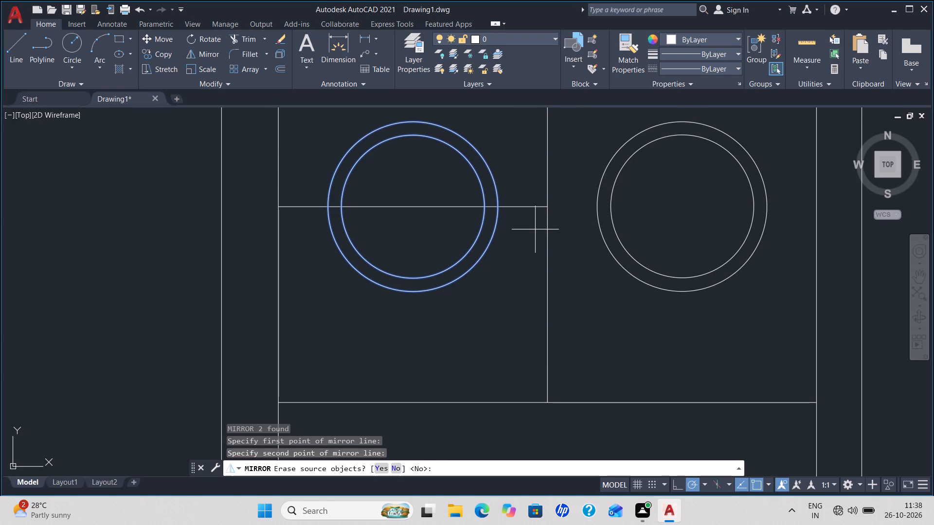
key(n)
key(Return)
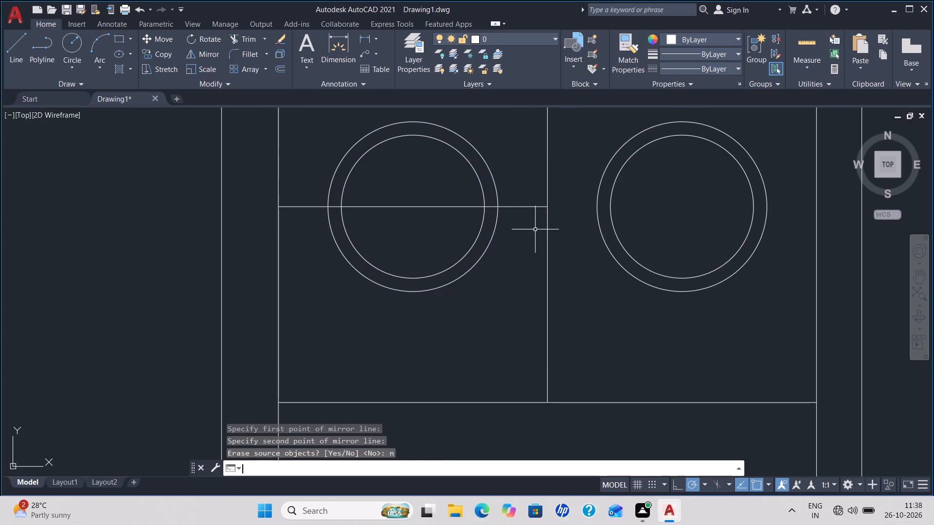
Erase the short horizontal line through the circles and the vertical centre line between the two circle pairs.
click(542, 206)
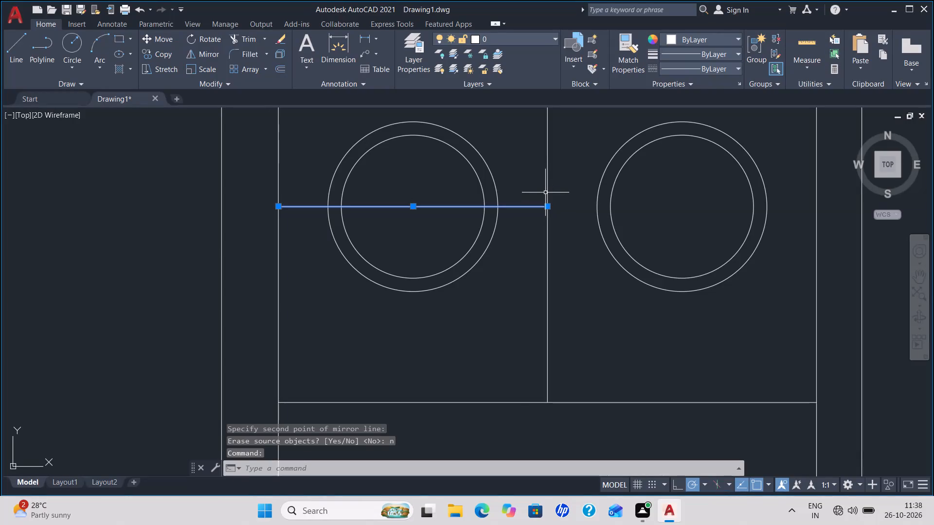
click(546, 194)
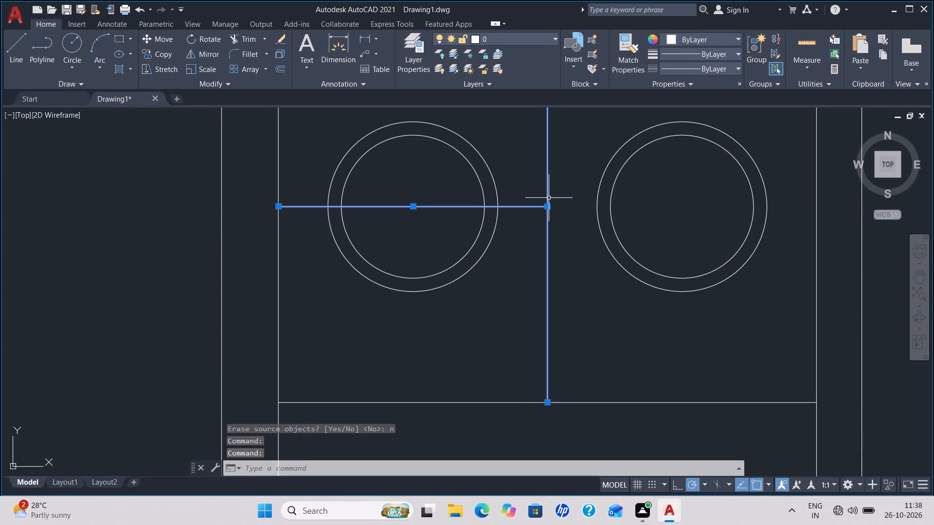
key(Delete)
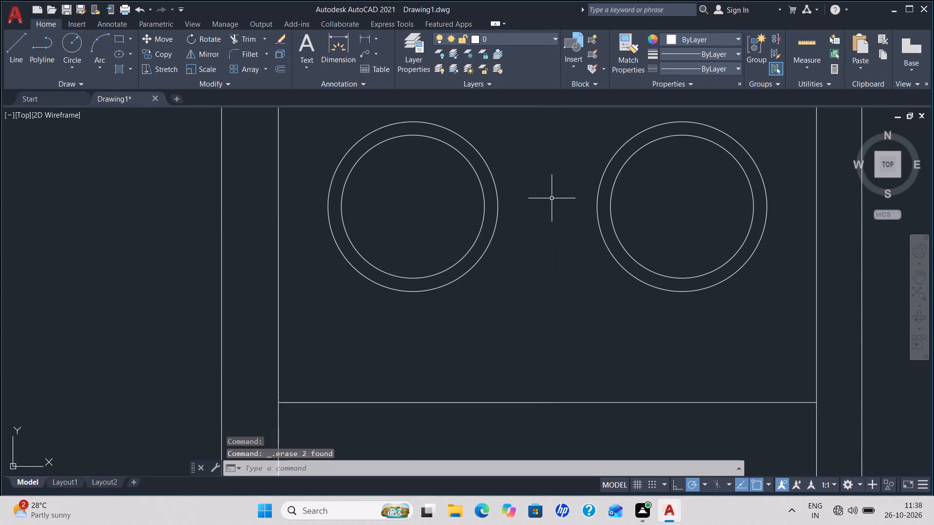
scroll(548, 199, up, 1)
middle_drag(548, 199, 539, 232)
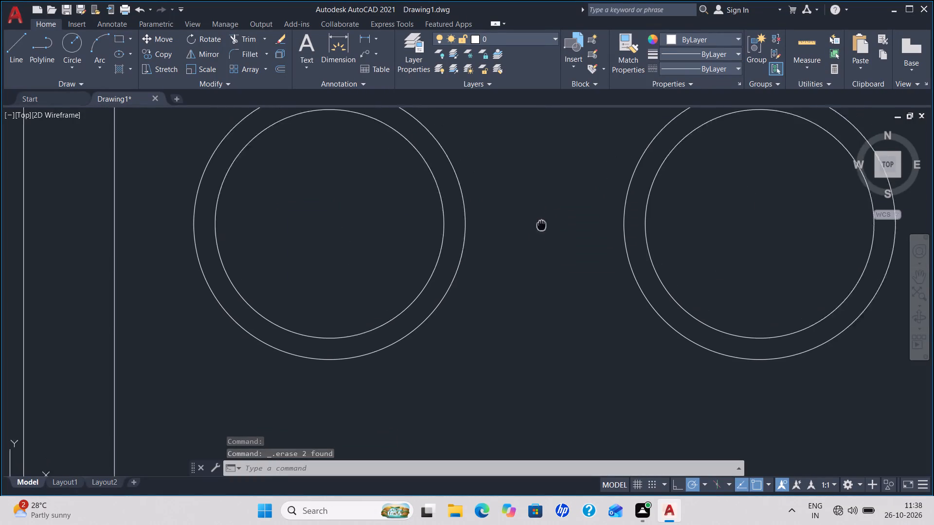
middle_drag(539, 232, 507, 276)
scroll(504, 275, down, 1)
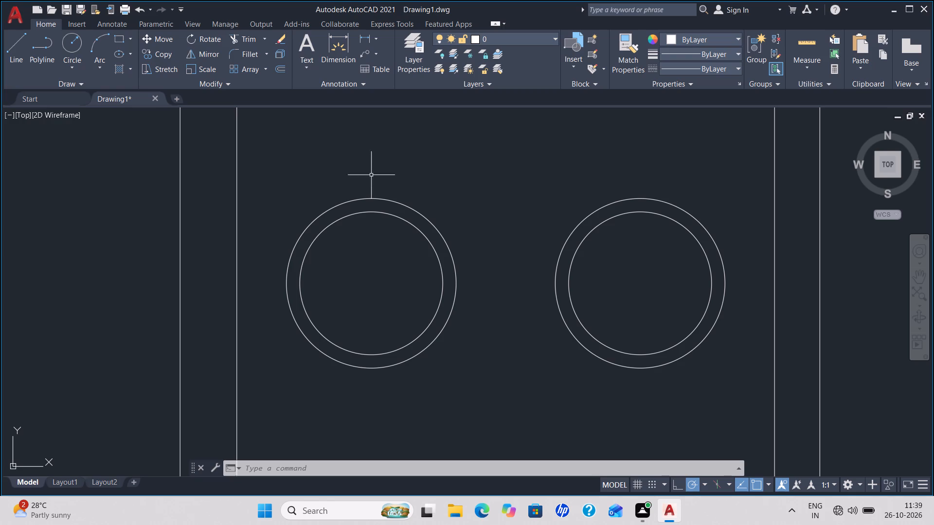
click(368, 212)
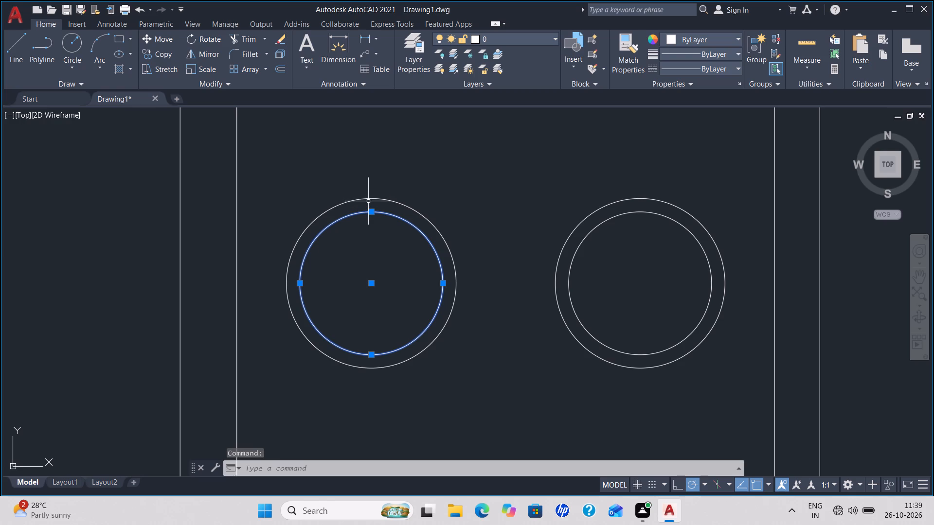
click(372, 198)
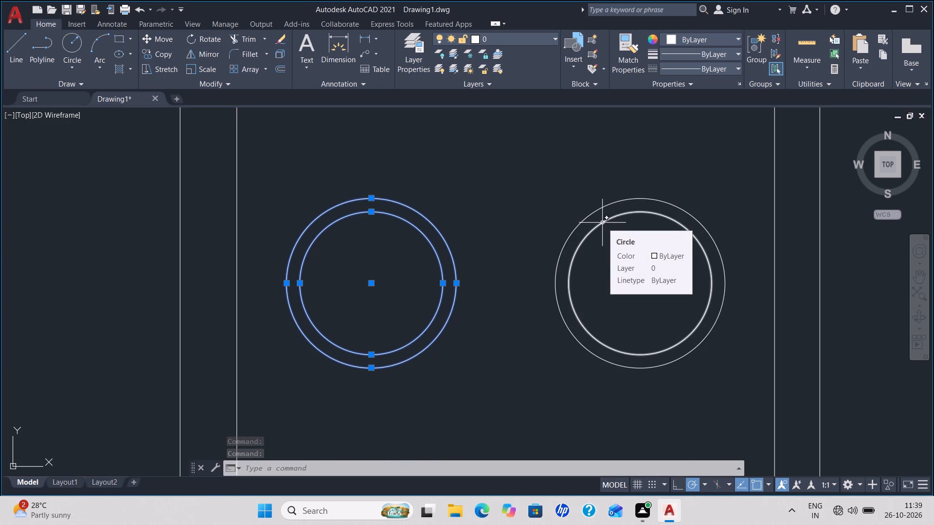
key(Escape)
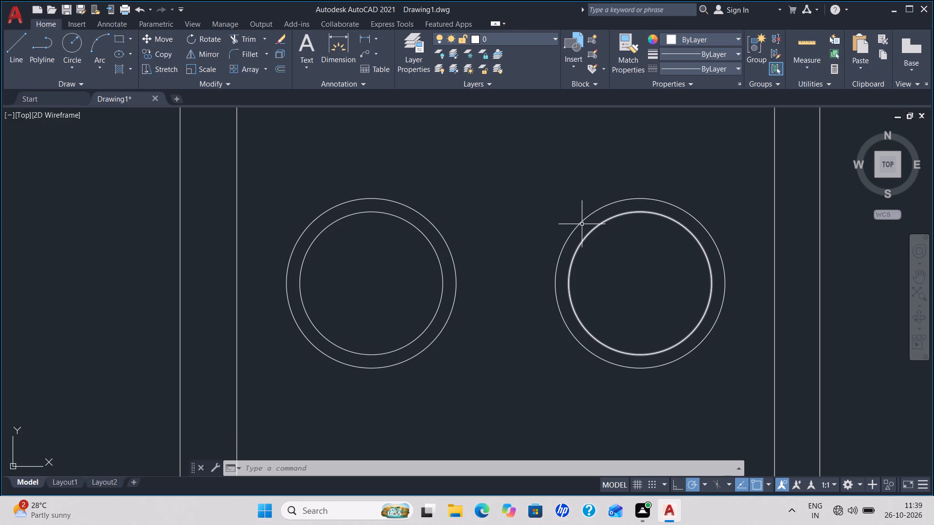
Mirror both pairs of concentric circles across the rectangle's horizontal centre line, keeping the source circles.
click(456, 269)
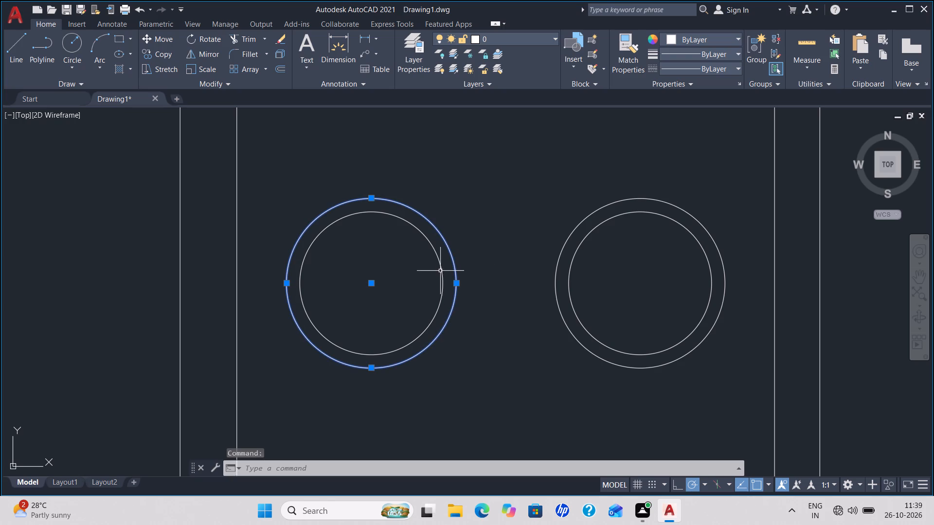
click(441, 271)
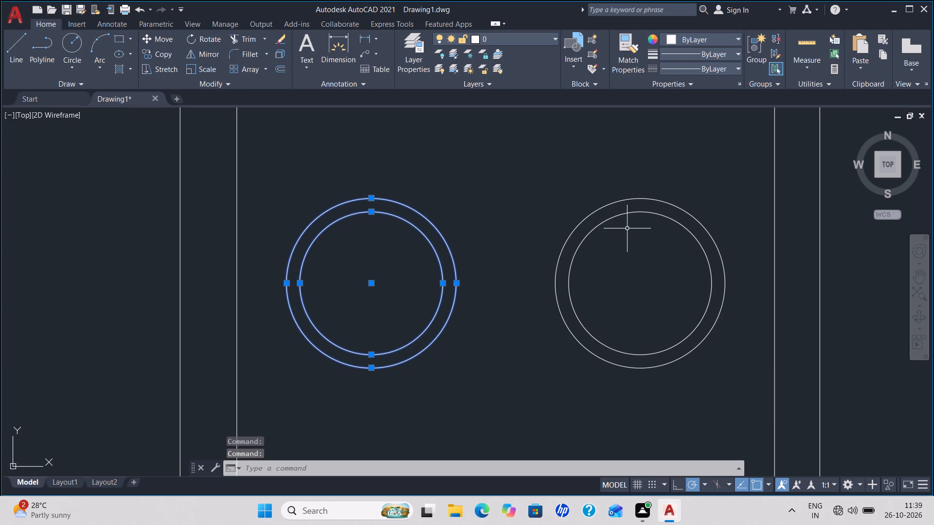
click(586, 216)
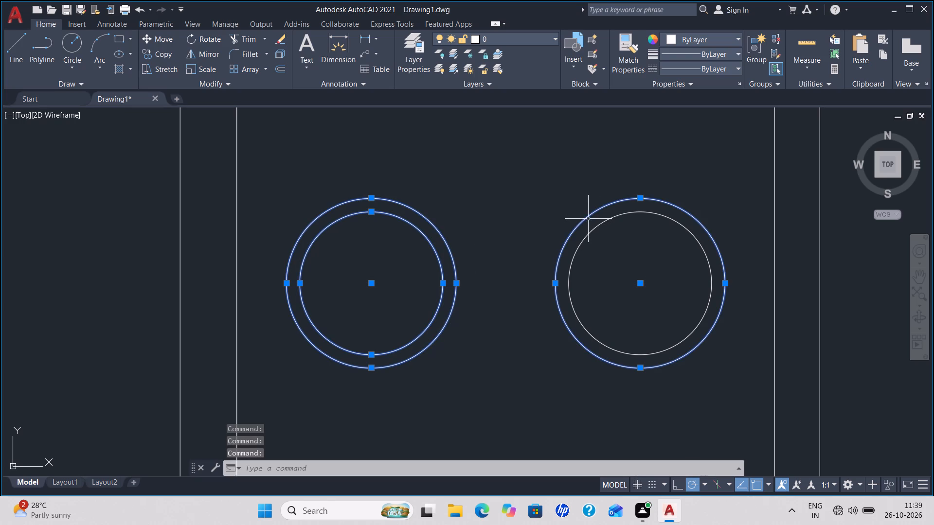
click(600, 223)
text(mi)
key(Return)
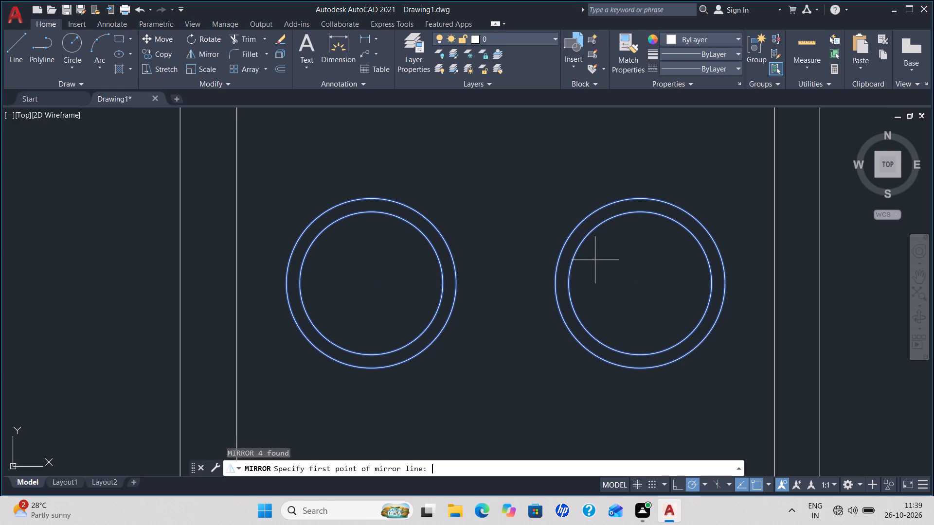
middle_drag(545, 372, 474, 178)
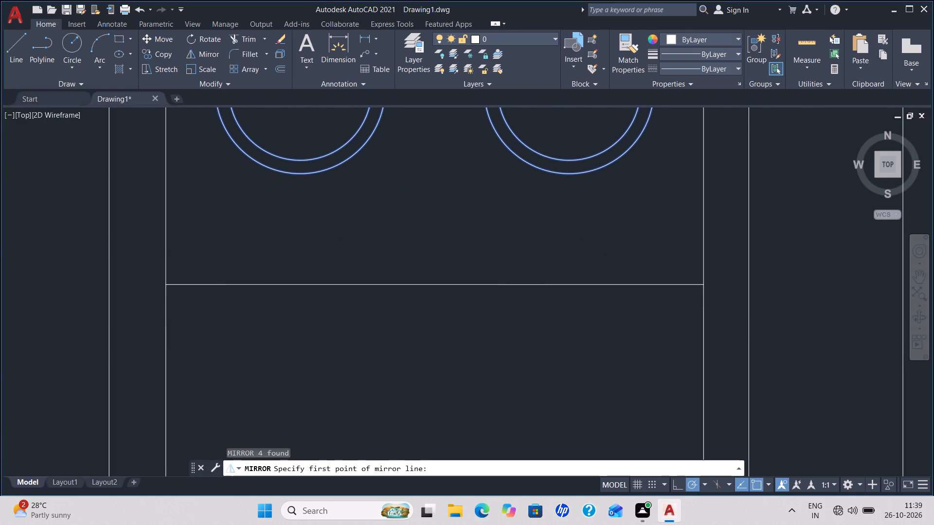
click(228, 284)
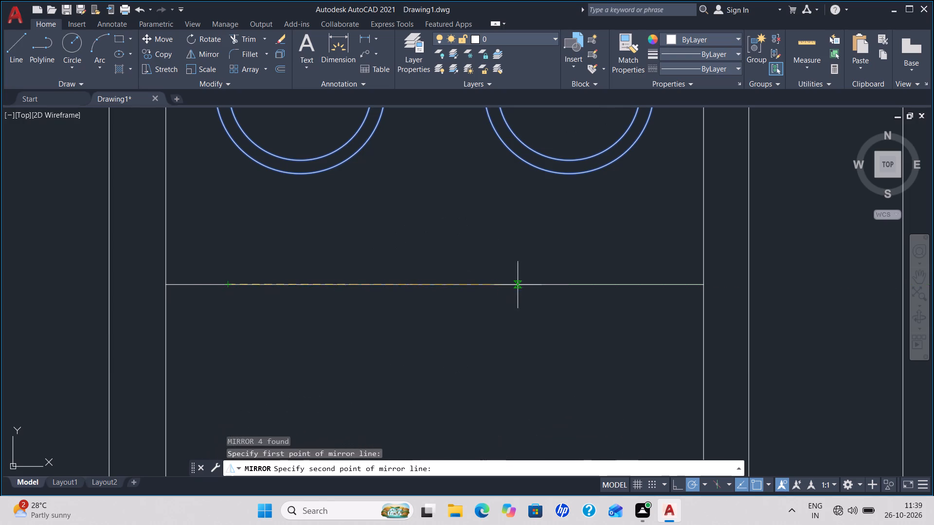
click(590, 285)
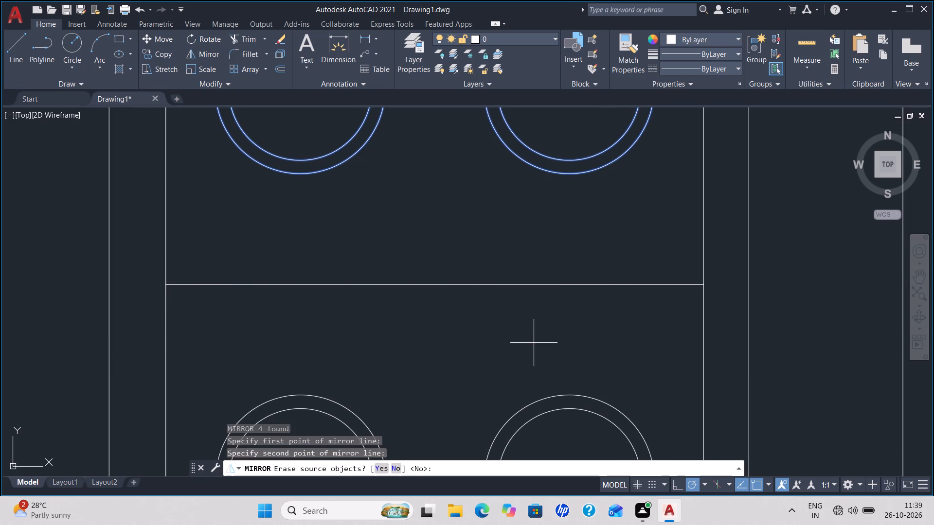
key(space)
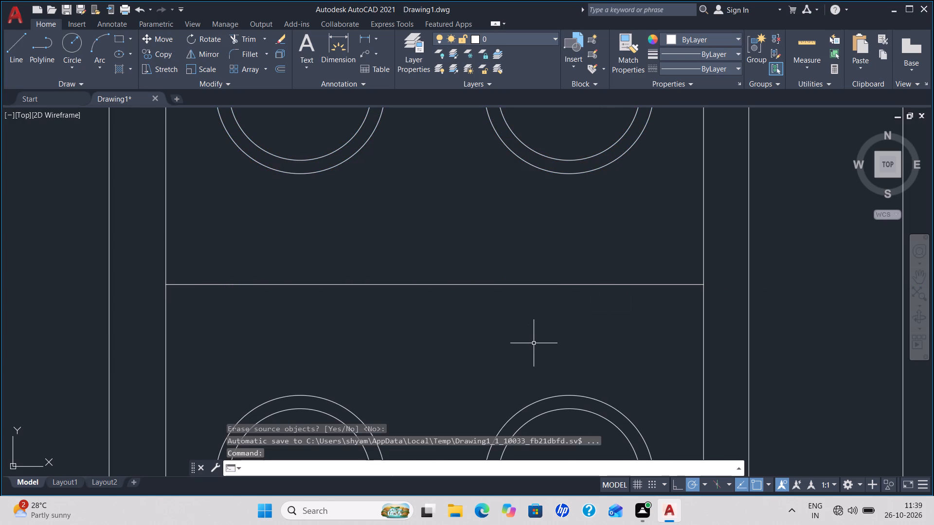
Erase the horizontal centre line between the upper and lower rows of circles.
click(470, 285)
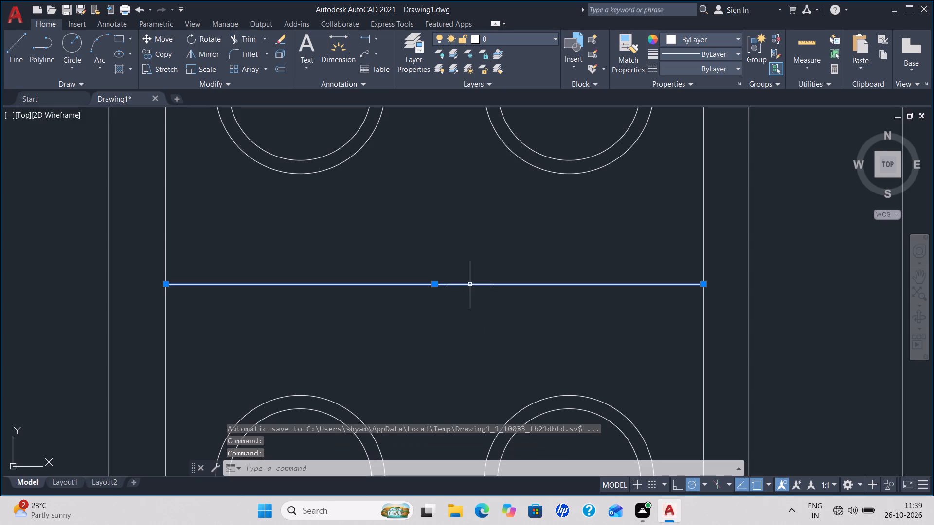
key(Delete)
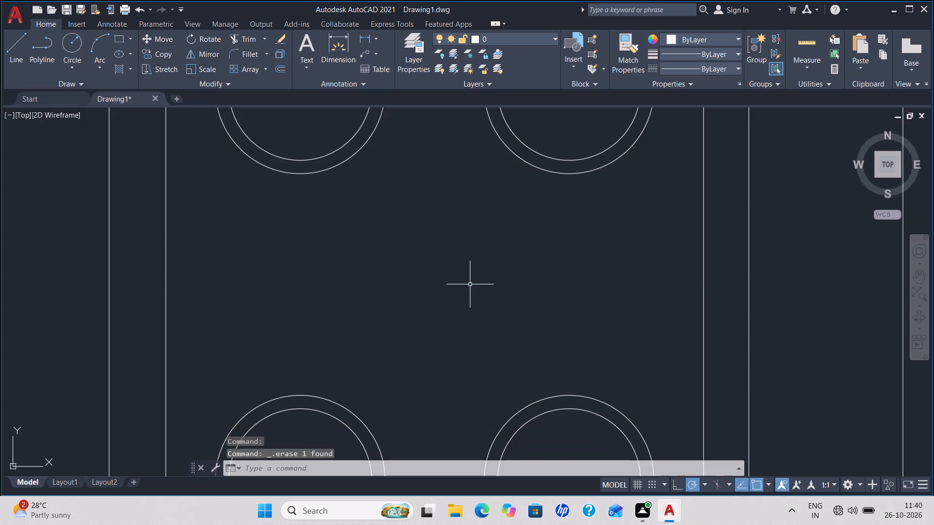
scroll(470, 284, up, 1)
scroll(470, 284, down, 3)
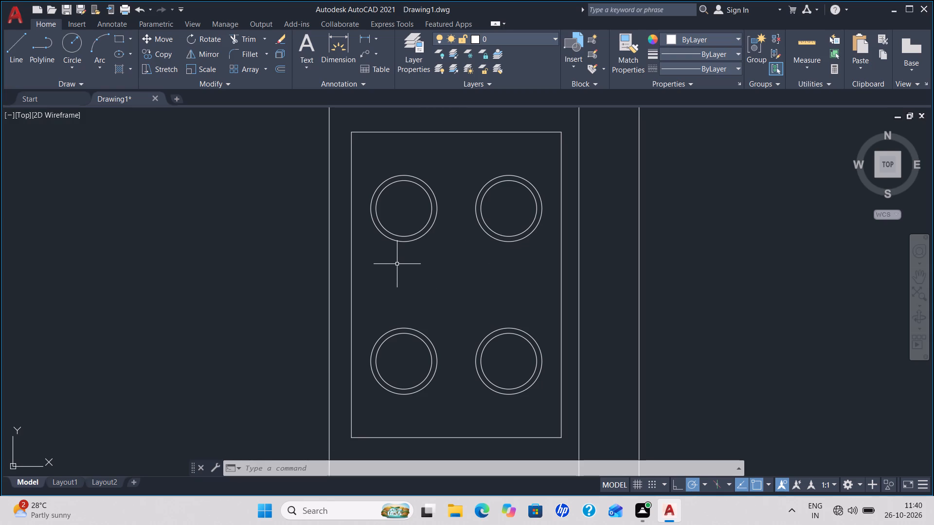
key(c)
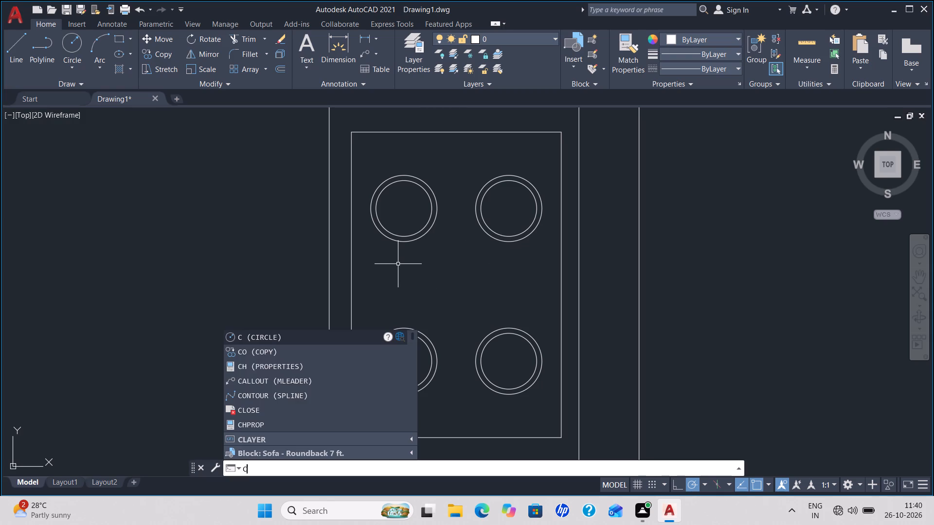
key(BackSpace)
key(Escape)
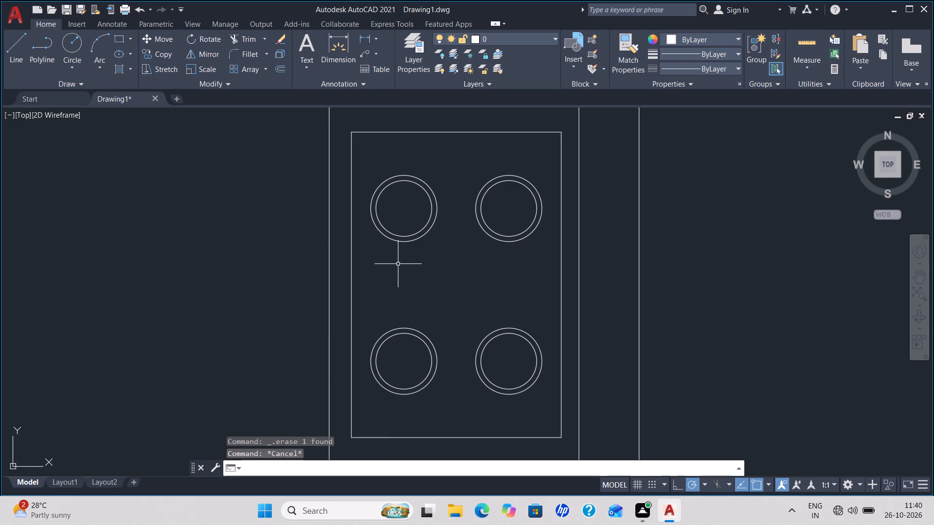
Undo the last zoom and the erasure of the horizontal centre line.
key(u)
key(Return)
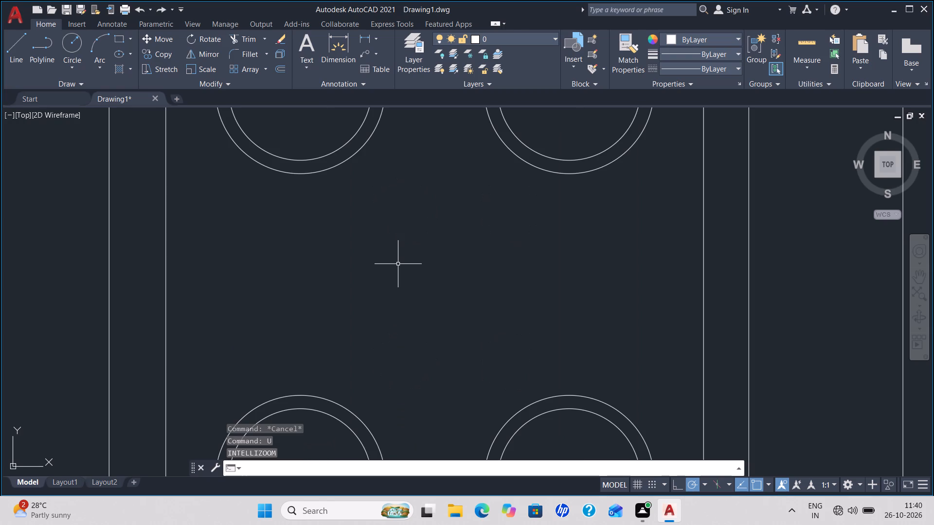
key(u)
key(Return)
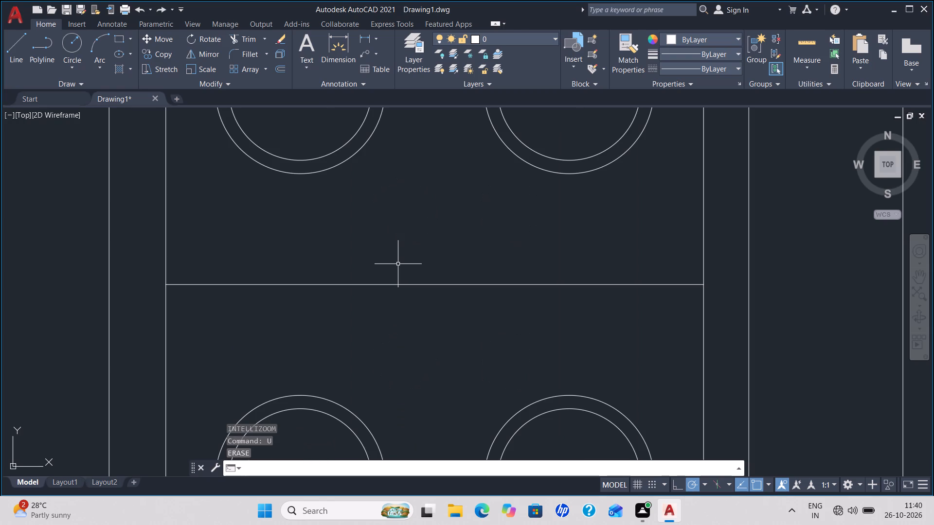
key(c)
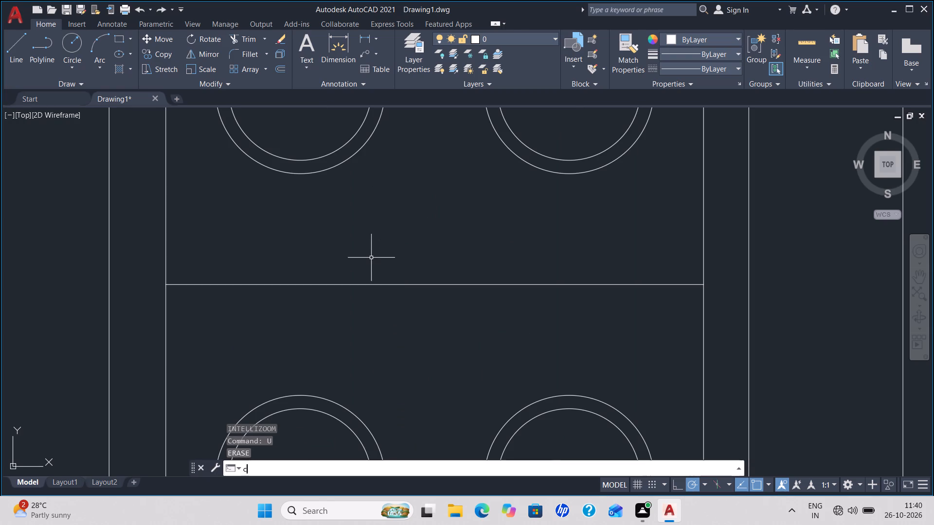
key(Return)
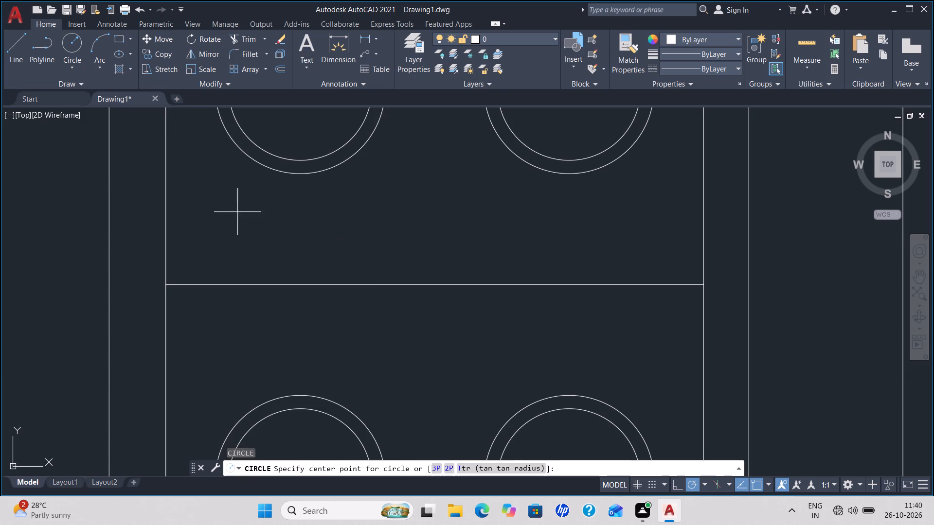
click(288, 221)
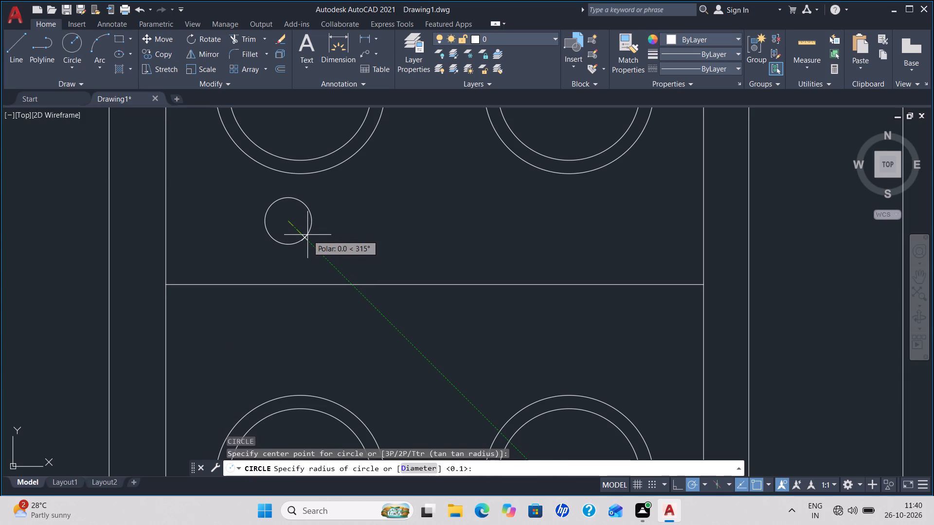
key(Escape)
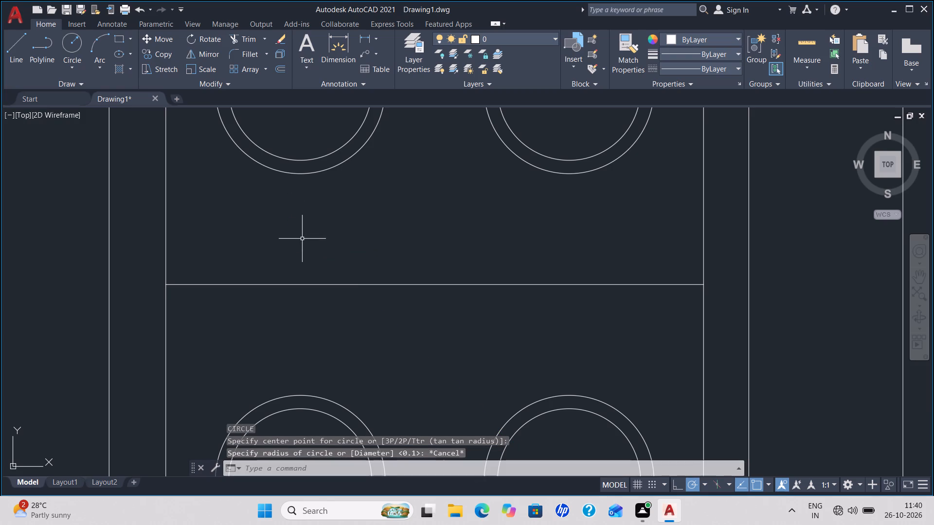
Draw a small circle for a control knob just below the upper-left burner, above the hob's horizontal centre line.
key(c)
key(Return)
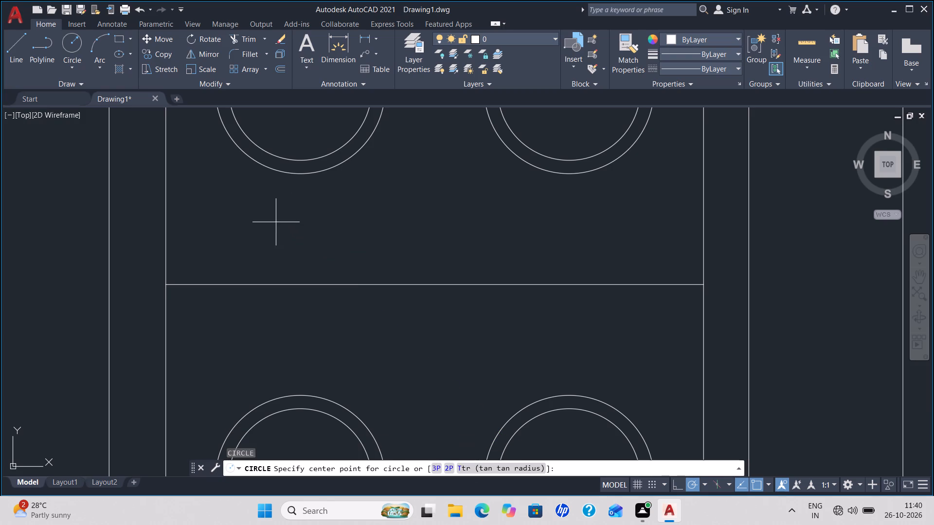
click(291, 231)
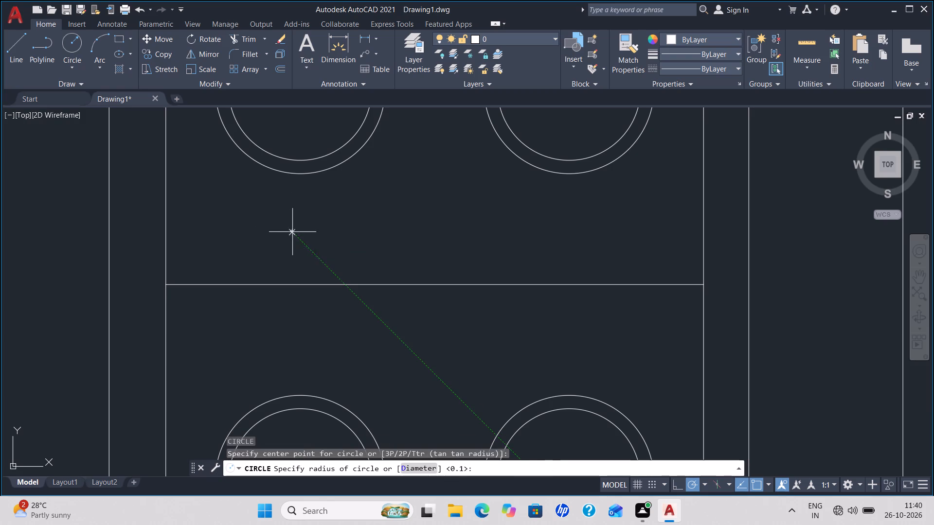
click(306, 244)
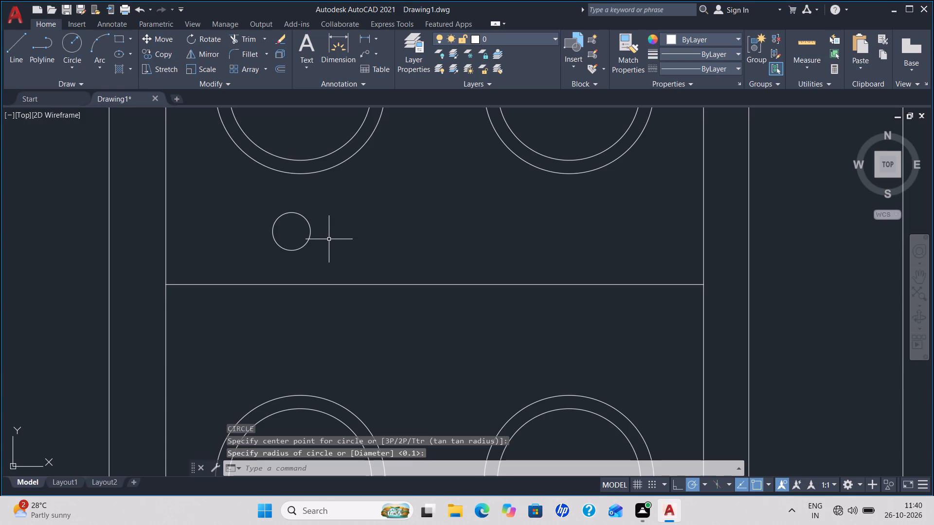
Turn on Ortho mode.
key(c)
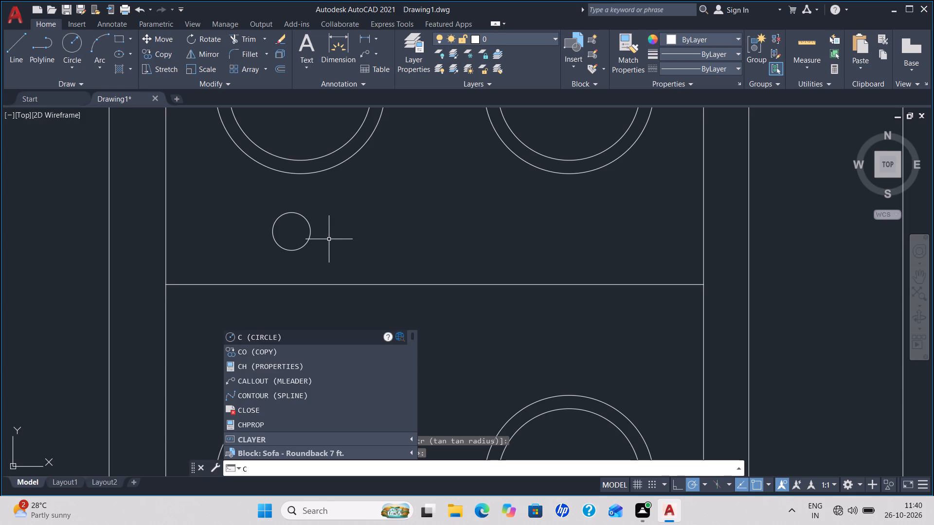
key(Delete)
click(683, 490)
click(676, 485)
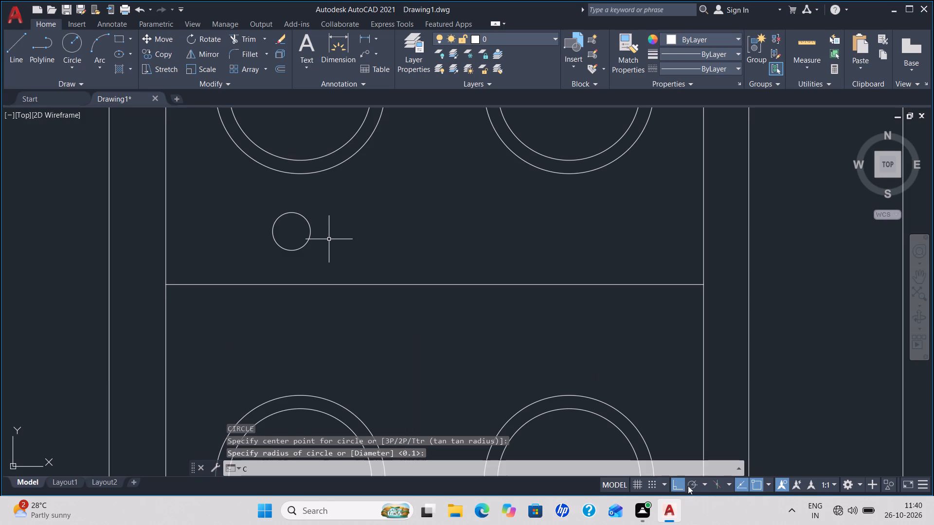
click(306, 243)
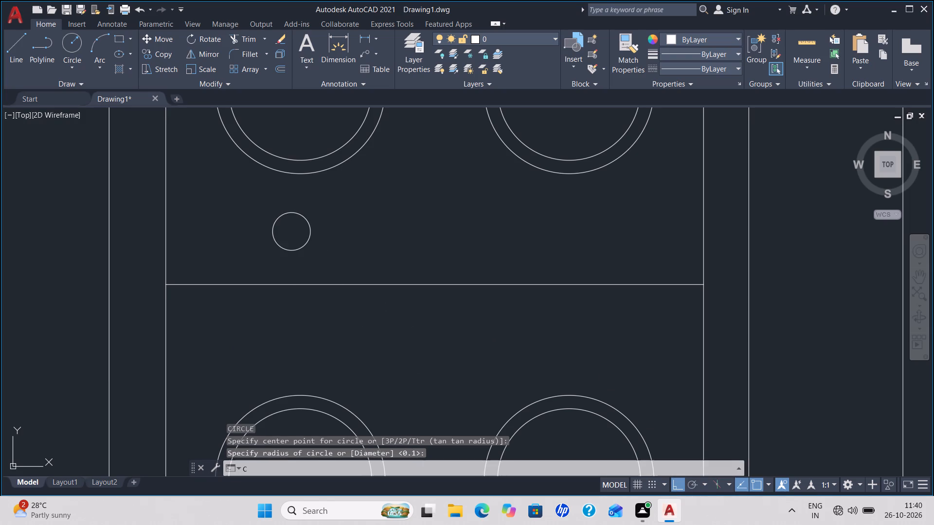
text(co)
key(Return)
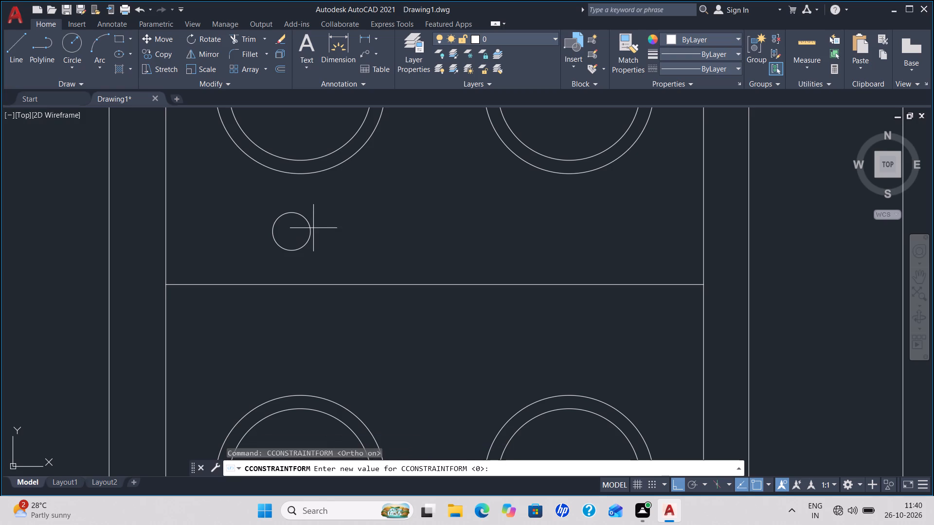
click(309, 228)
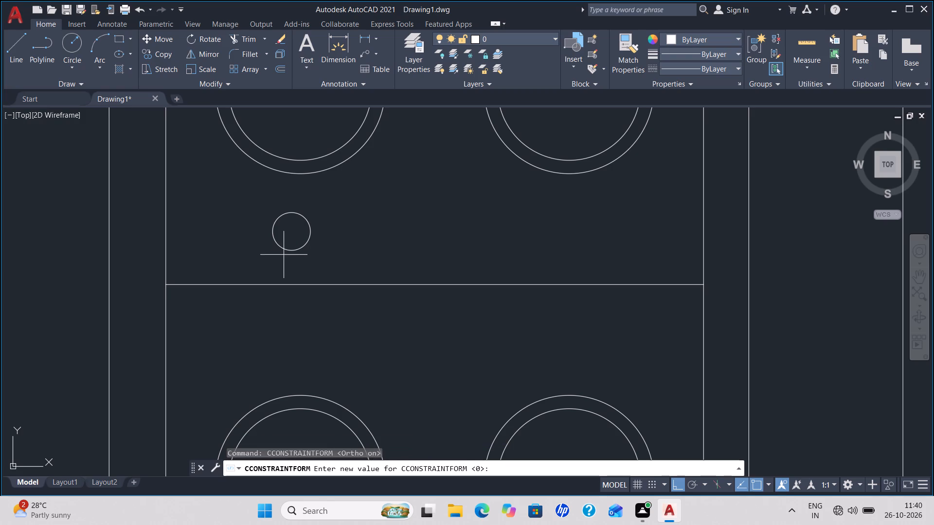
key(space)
Copy the small knob circle from its centre to the horizontal centre line and to a level spot below the upper-right burner.
click(280, 247)
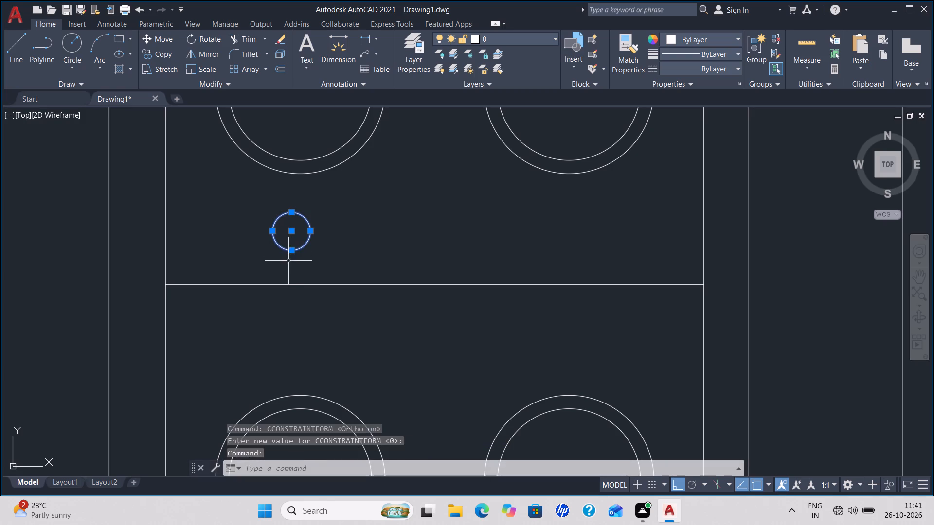
text(co)
key(Return)
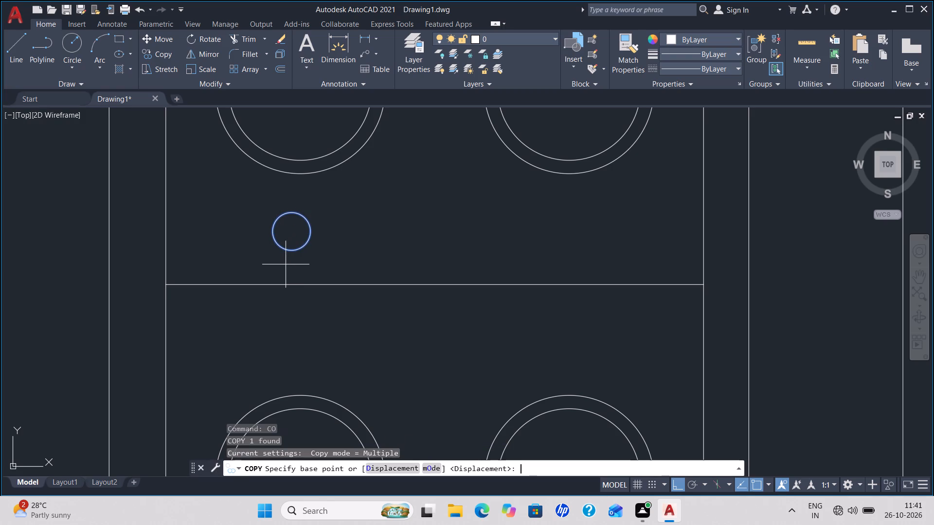
click(293, 234)
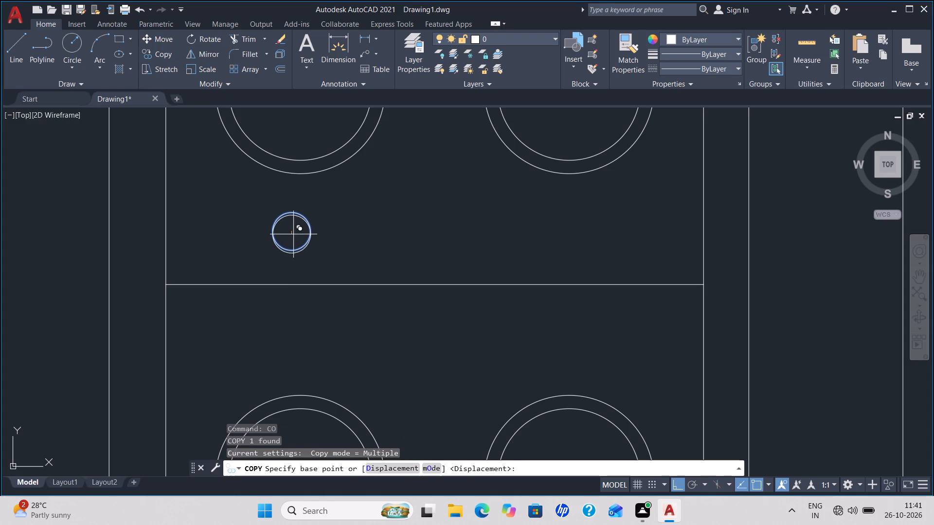
click(580, 281)
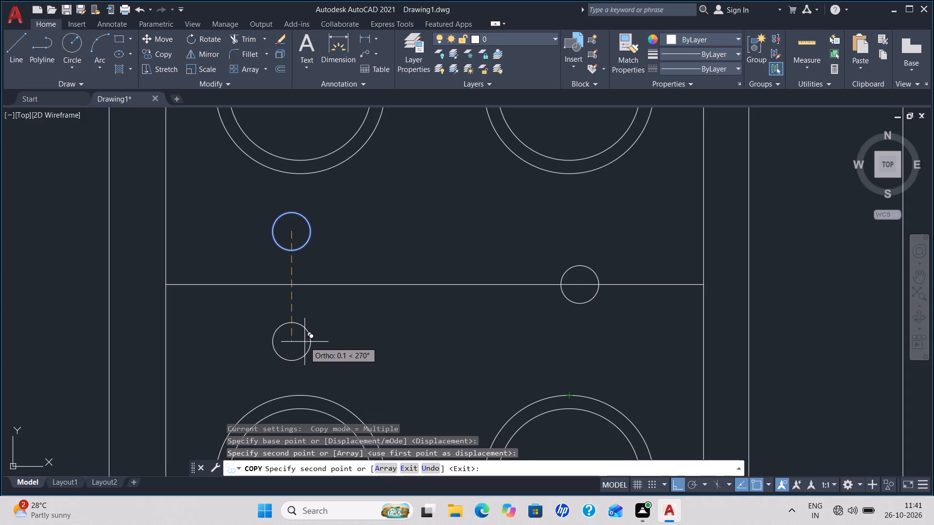
click(583, 235)
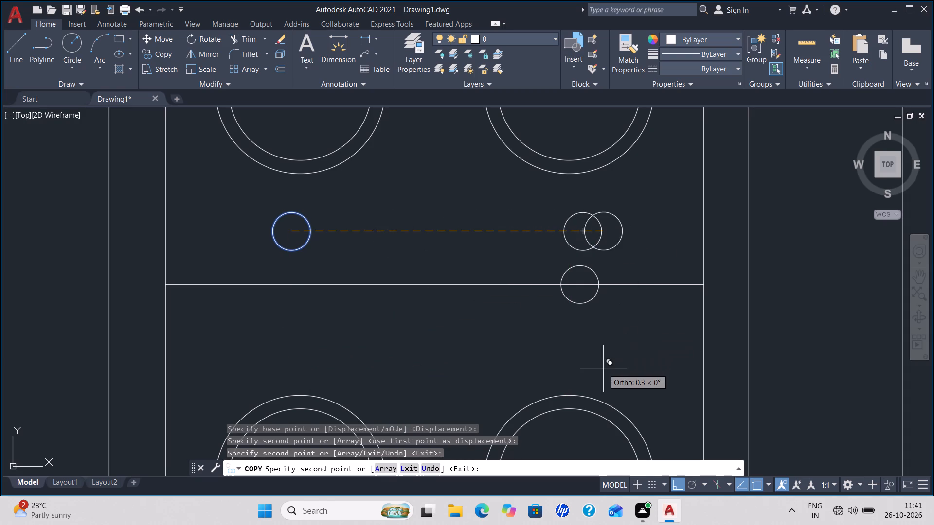
key(Escape)
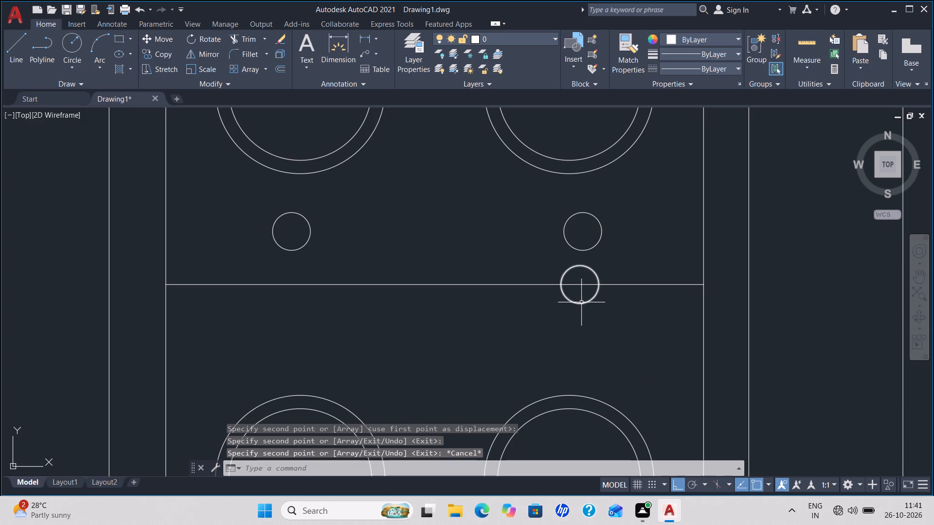
Erase the extra small circle sitting on the hob's horizontal centre line.
click(581, 302)
key(Delete)
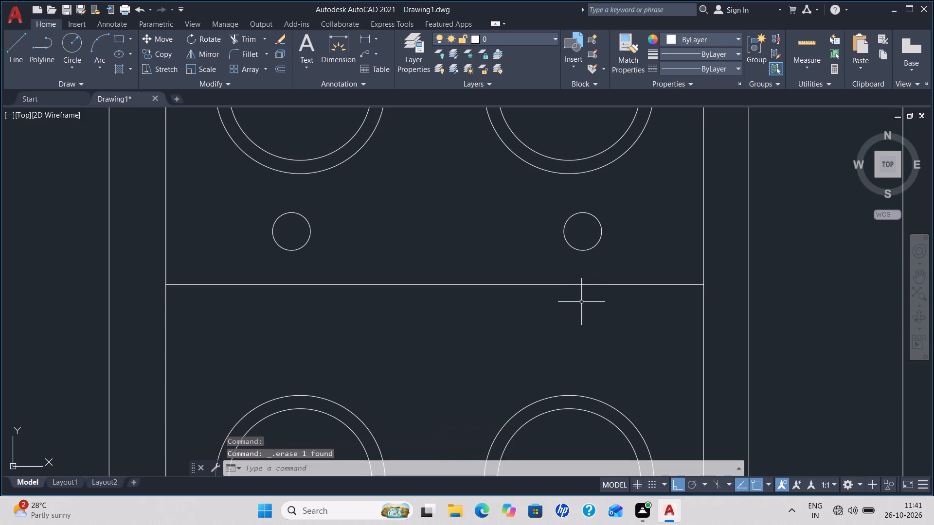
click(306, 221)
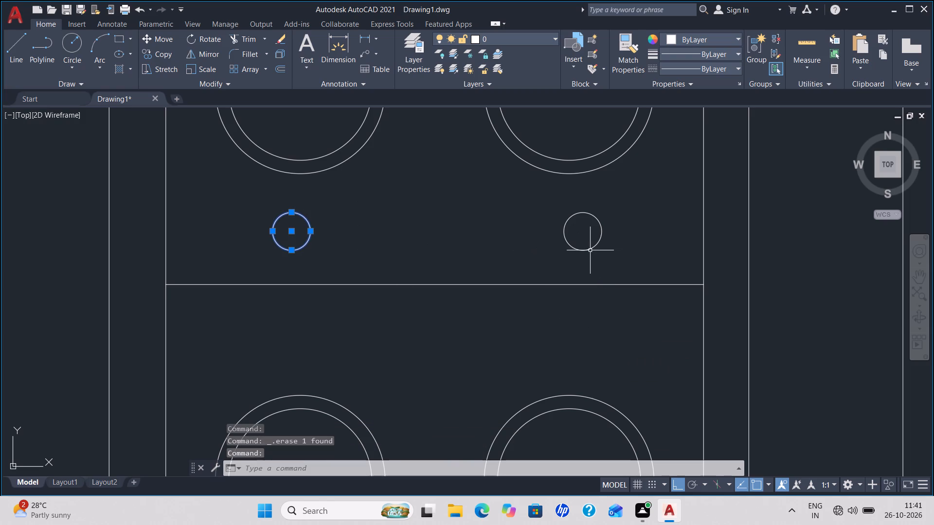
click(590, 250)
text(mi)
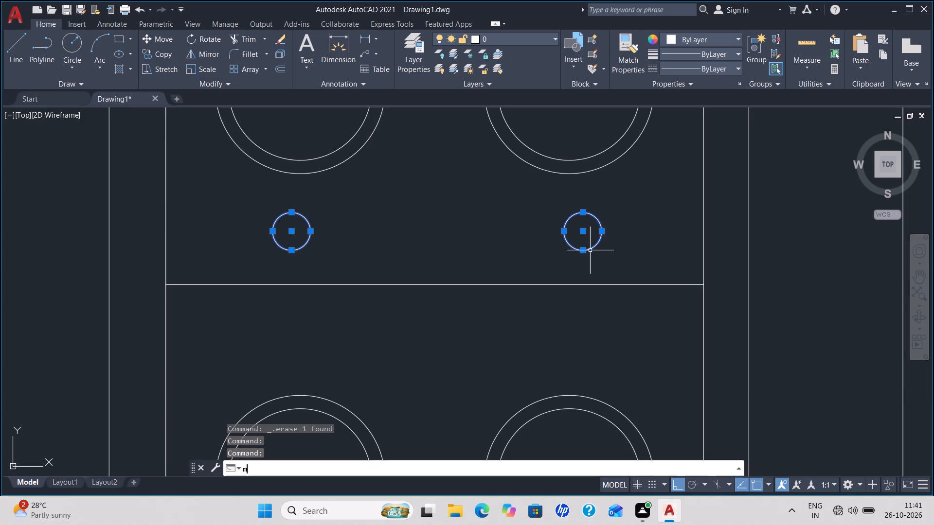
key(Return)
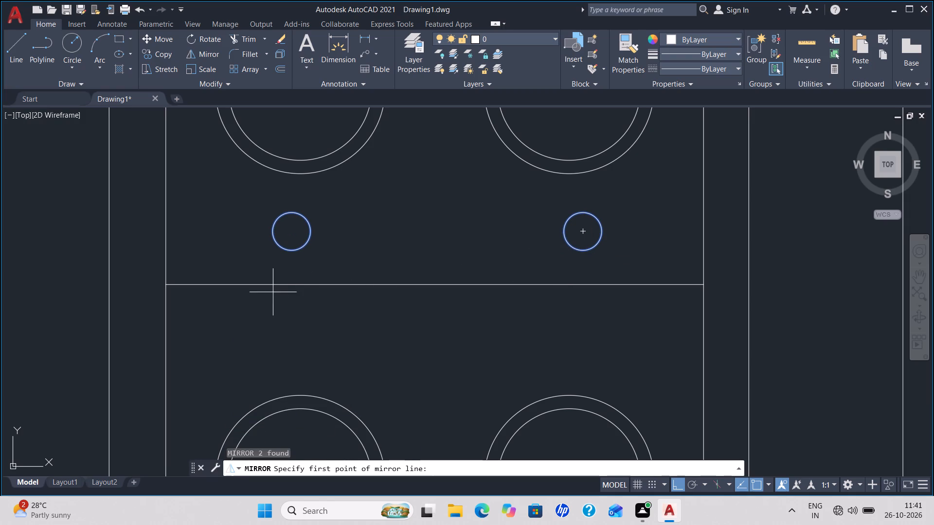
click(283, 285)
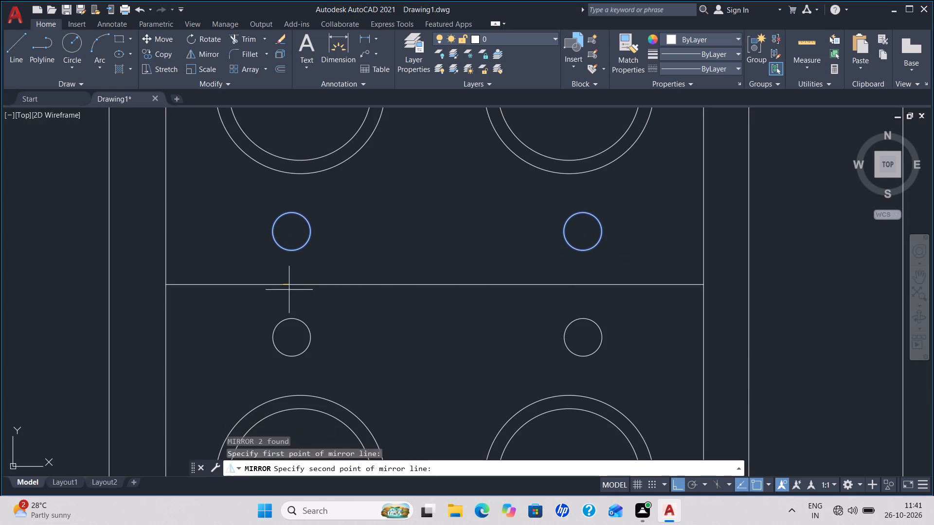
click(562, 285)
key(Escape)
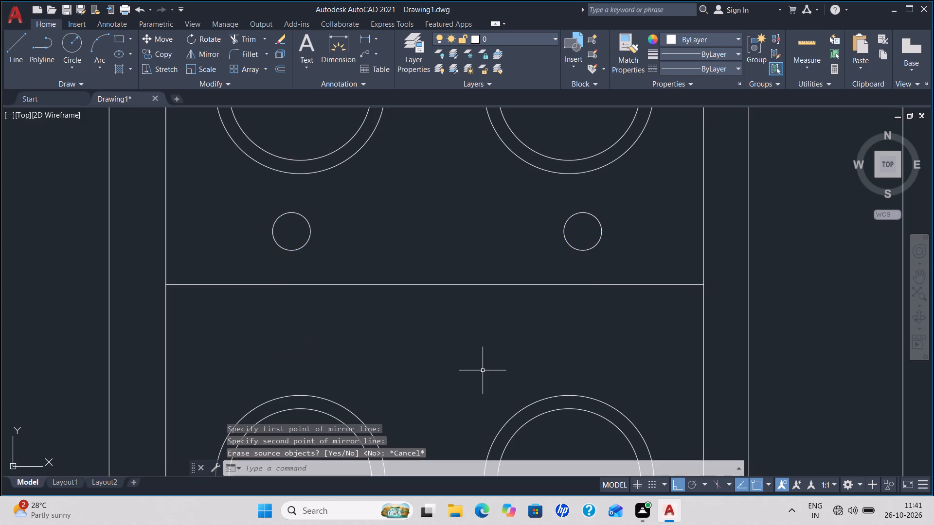
Mirror the two small knob circles across the hob's horizontal centre line, keeping the source circles.
click(305, 242)
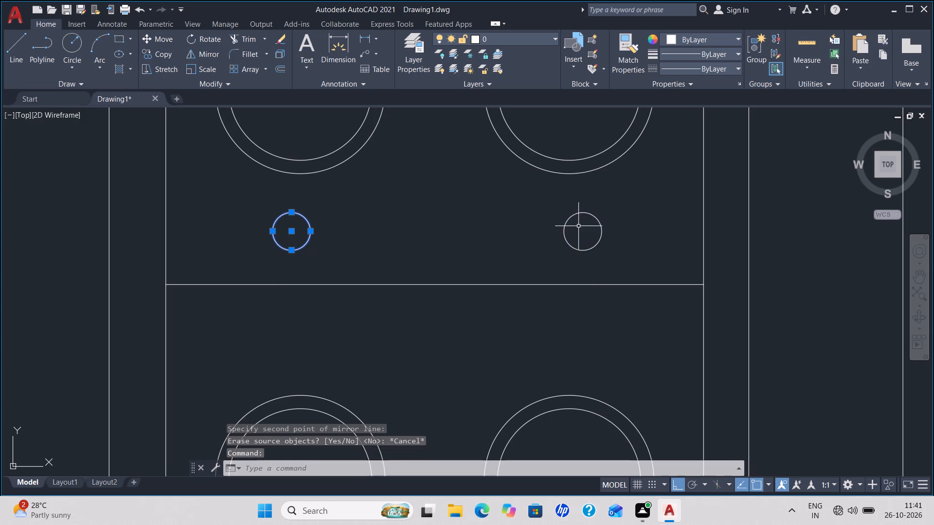
click(563, 229)
text(mi)
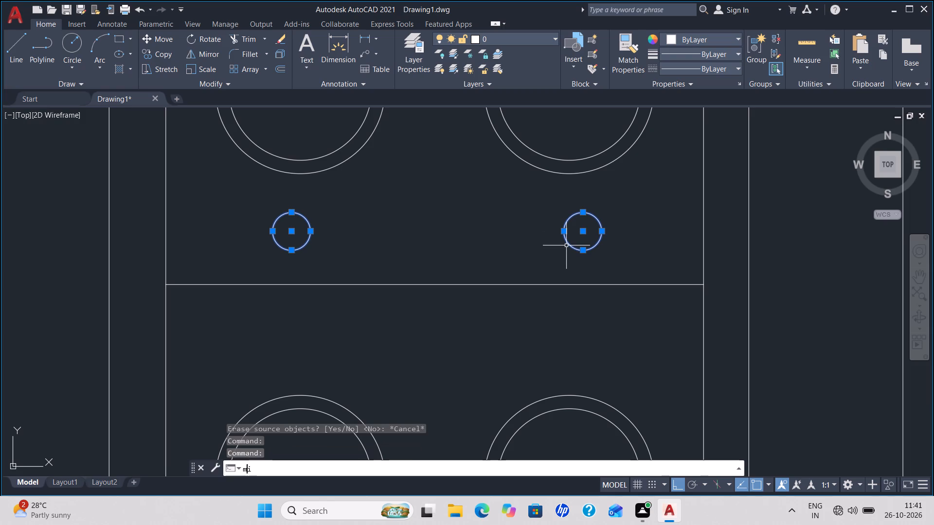
key(Return)
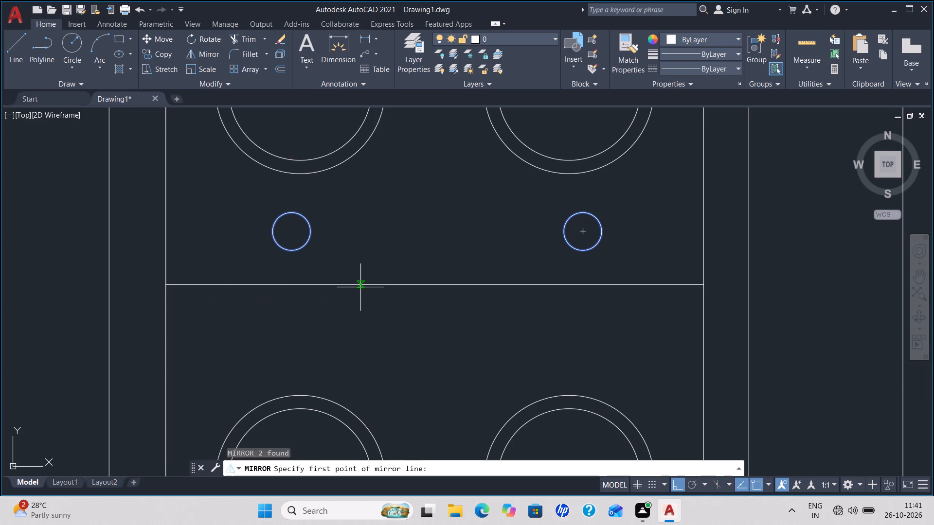
click(361, 284)
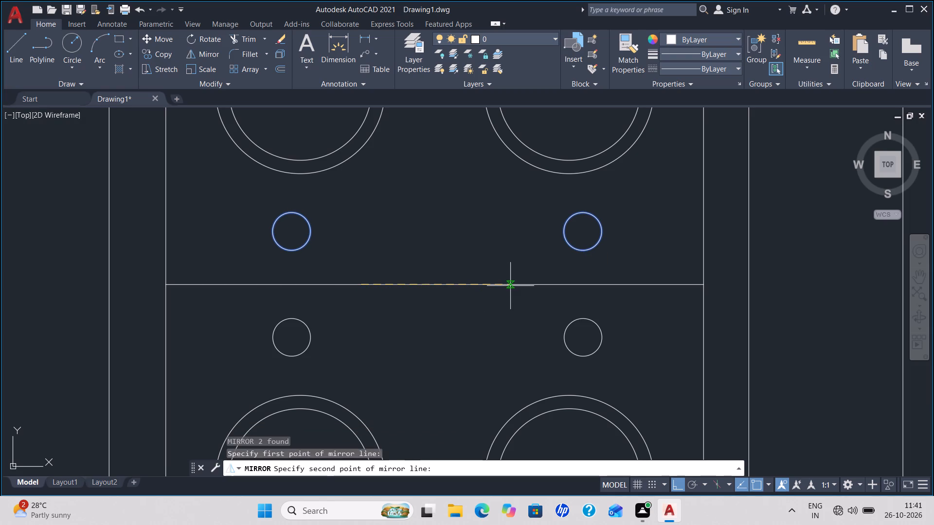
click(510, 286)
key(space)
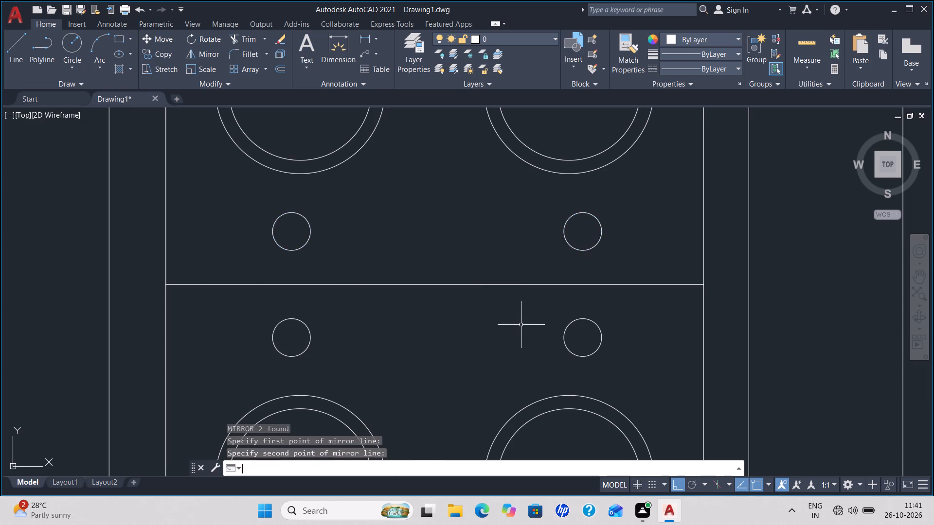
Erase the hob's horizontal centre line between the two rows of knob circles.
click(492, 283)
key(Delete)
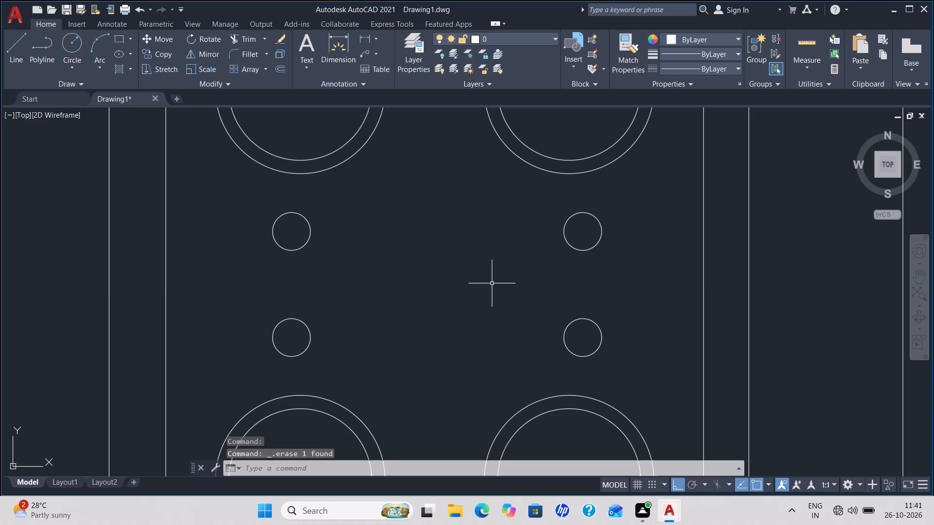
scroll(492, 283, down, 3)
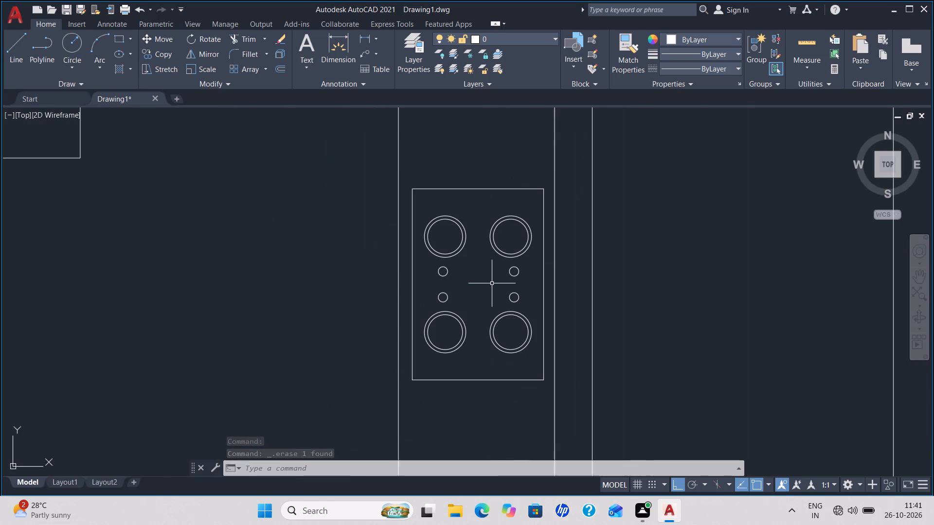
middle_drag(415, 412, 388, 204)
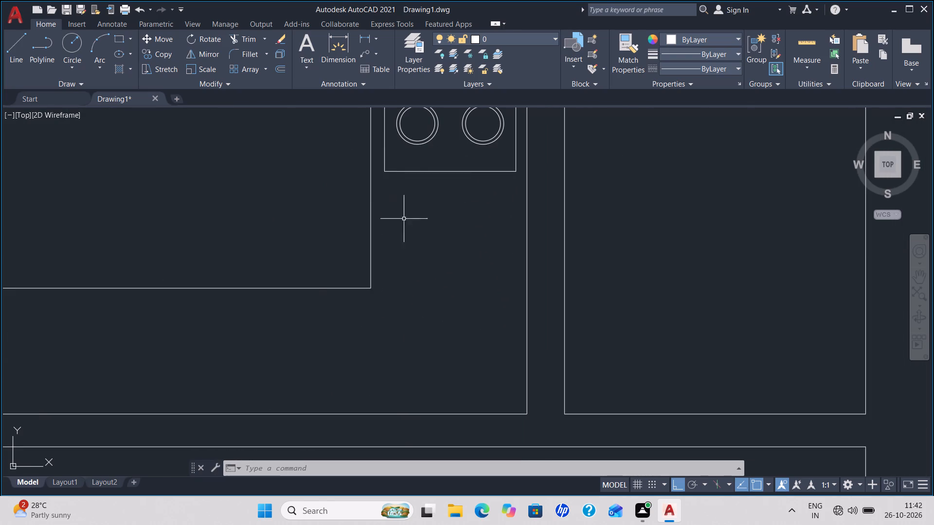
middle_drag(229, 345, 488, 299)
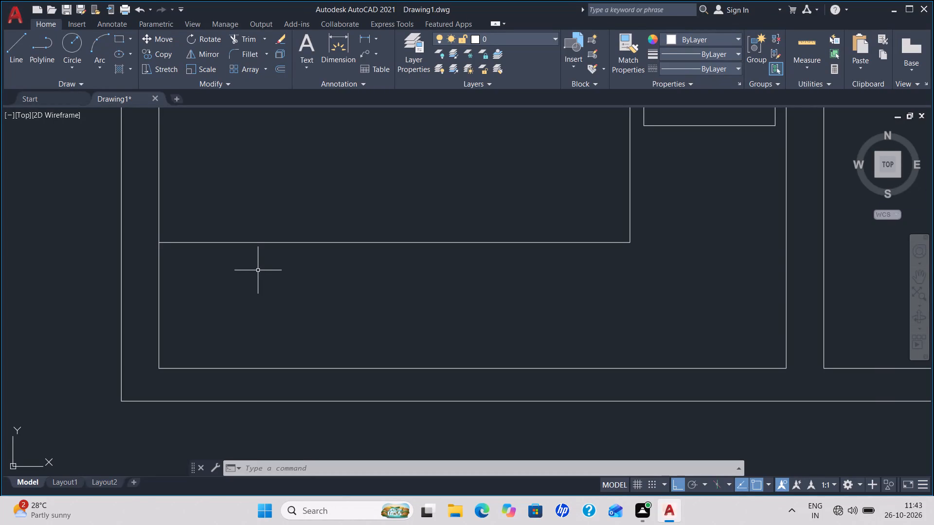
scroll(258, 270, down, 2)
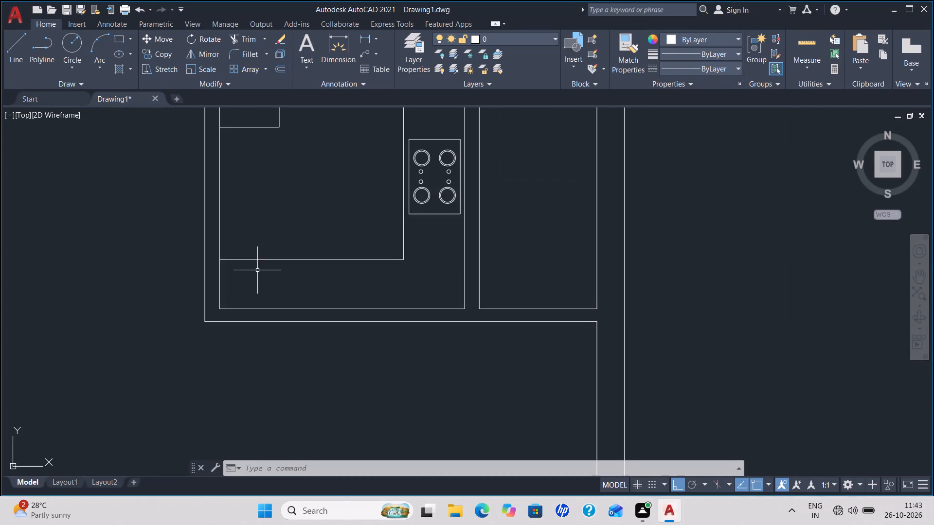
Copy the oval basin block by its centre onto the kitchen's lower counter, with polar tracking switched on.
middle_drag(257, 270, 527, 267)
scroll(513, 271, down, 2)
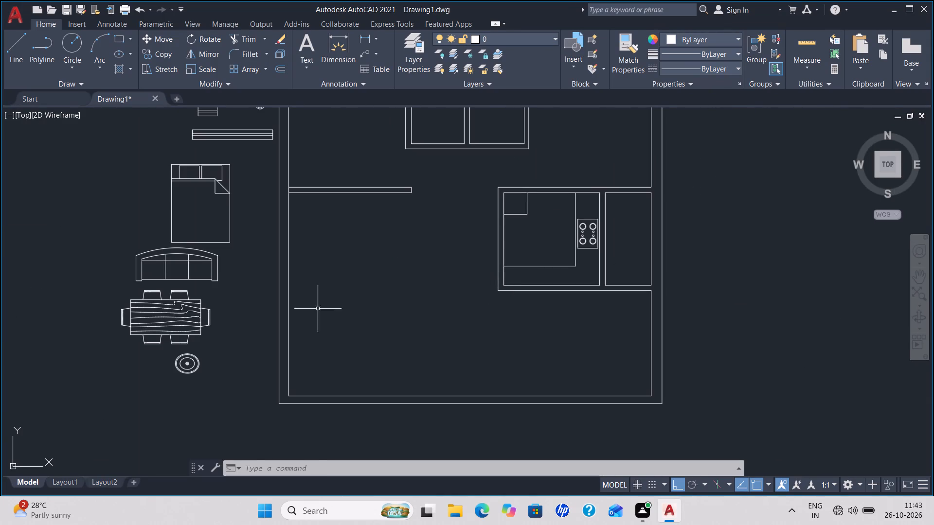
click(193, 363)
text(co)
key(Return)
click(193, 363)
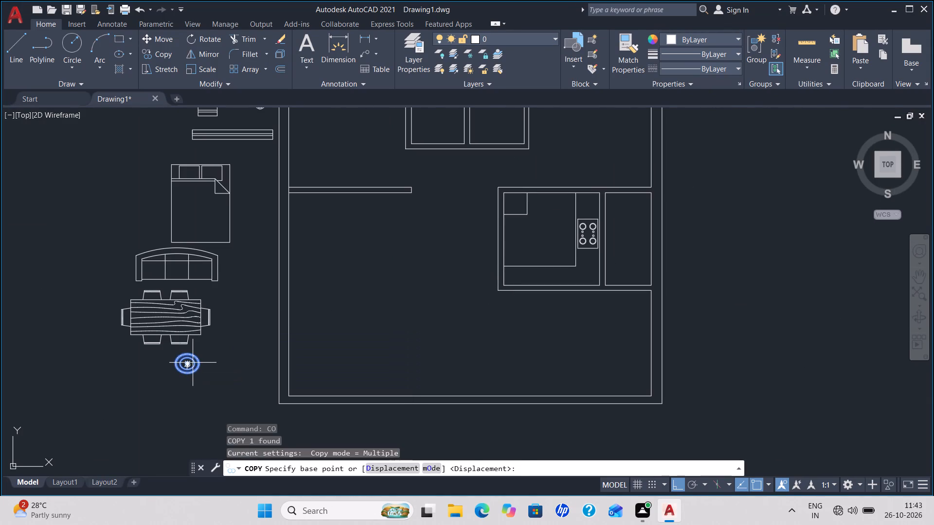
click(185, 362)
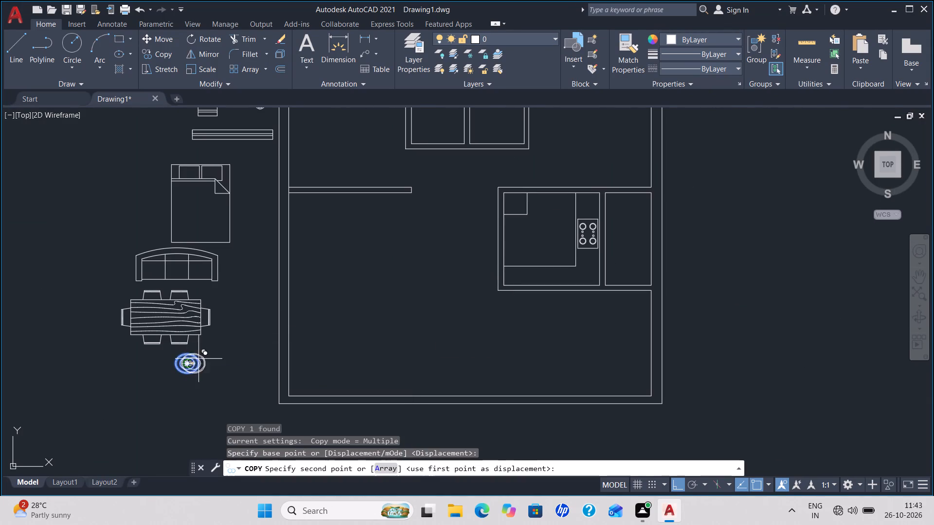
scroll(540, 277, up, 4)
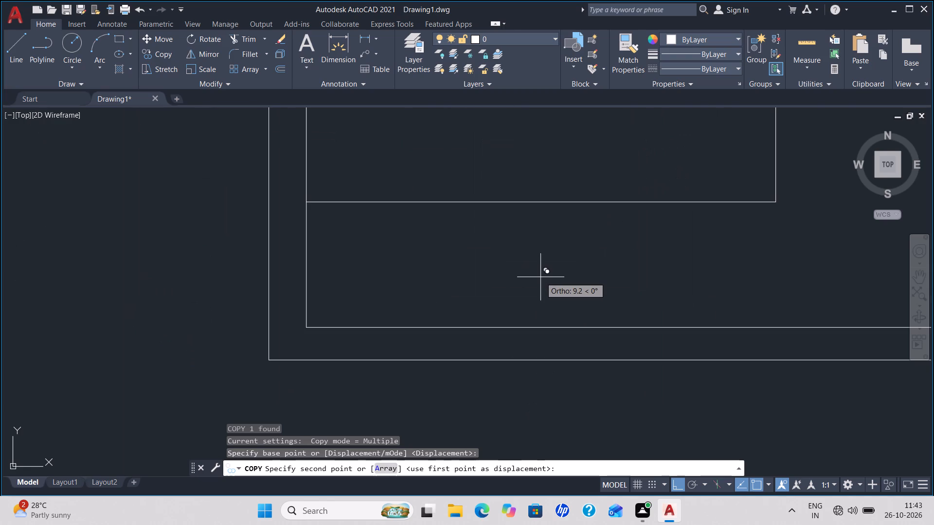
click(692, 487)
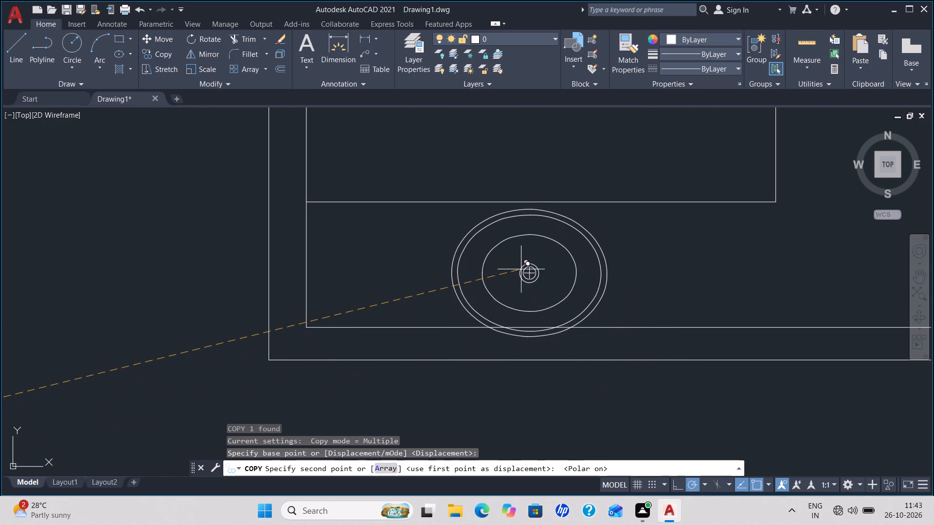
click(518, 262)
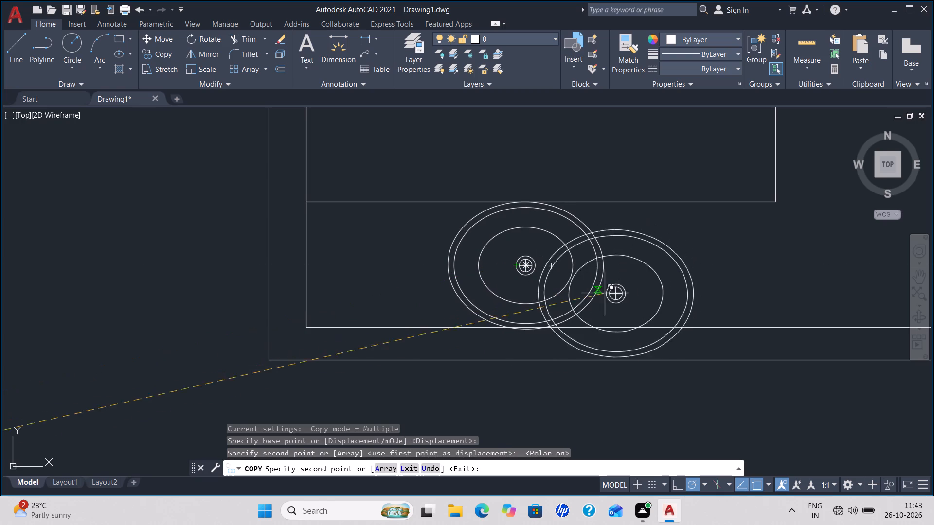
key(Escape)
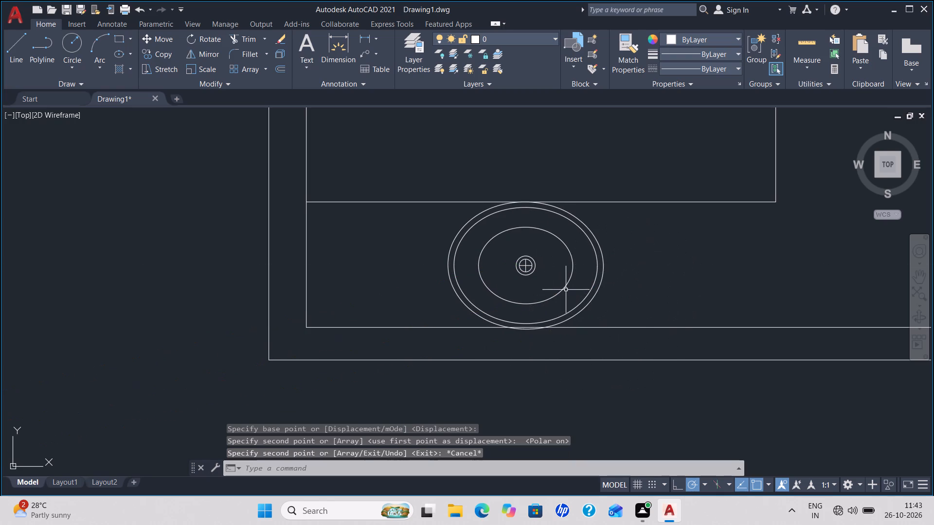
Scale down the copied oval basin about its centre so it fits within the kitchen counter's depth.
scroll(566, 288, down, 1)
middle_drag(566, 288, 434, 292)
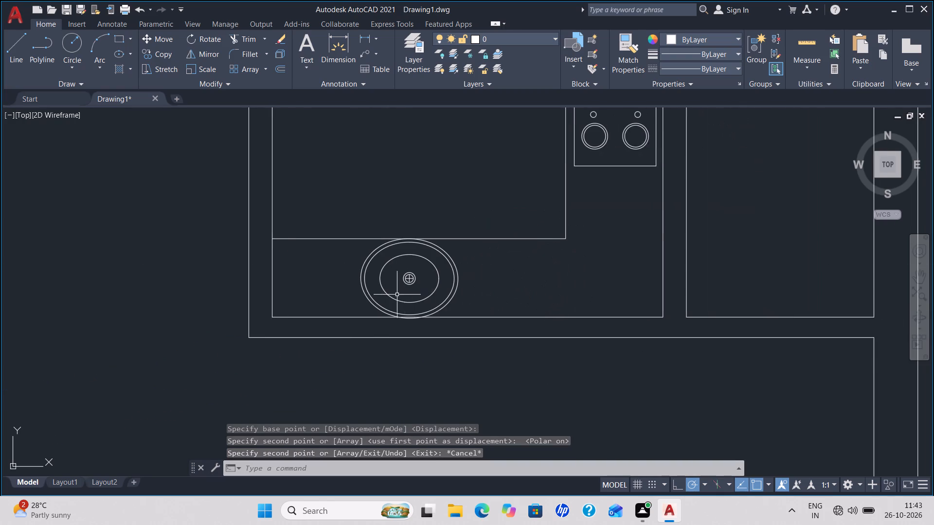
scroll(396, 295, up, 3)
scroll(403, 295, down, 1)
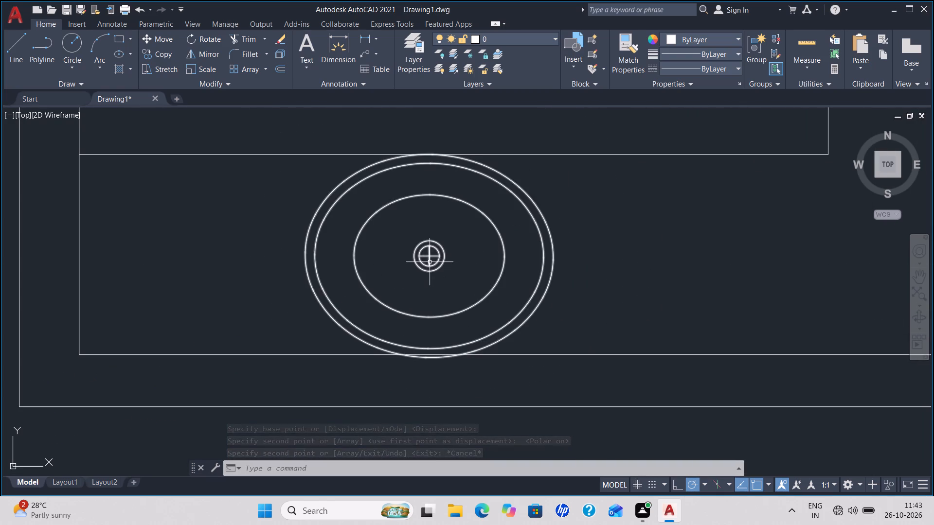
click(430, 262)
text(sc)
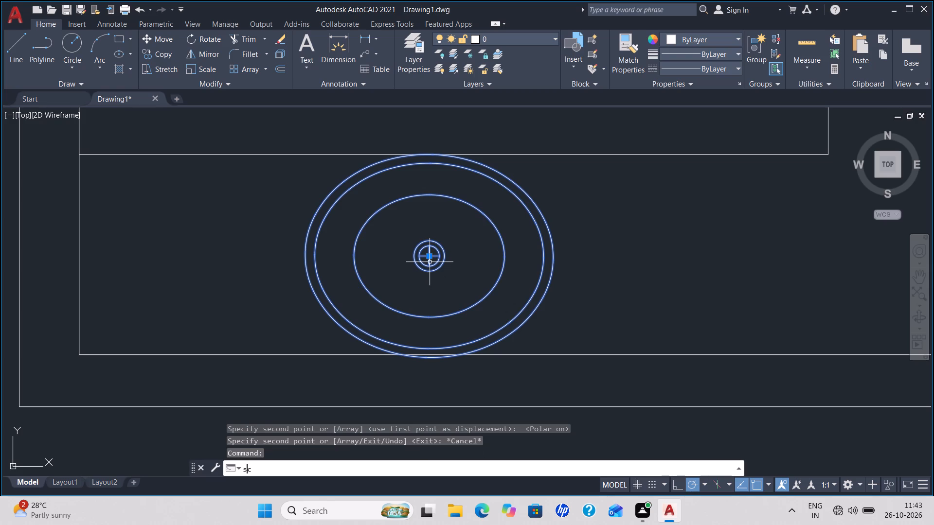
key(Return)
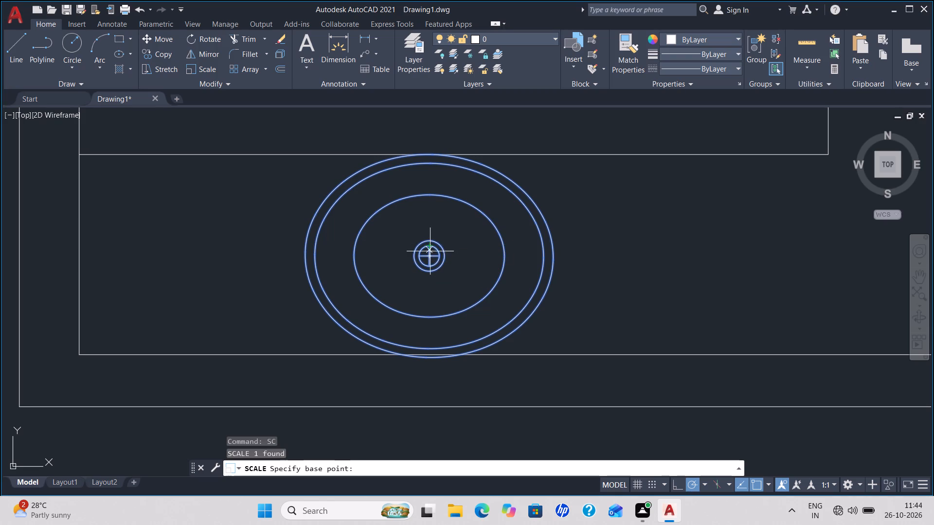
click(430, 256)
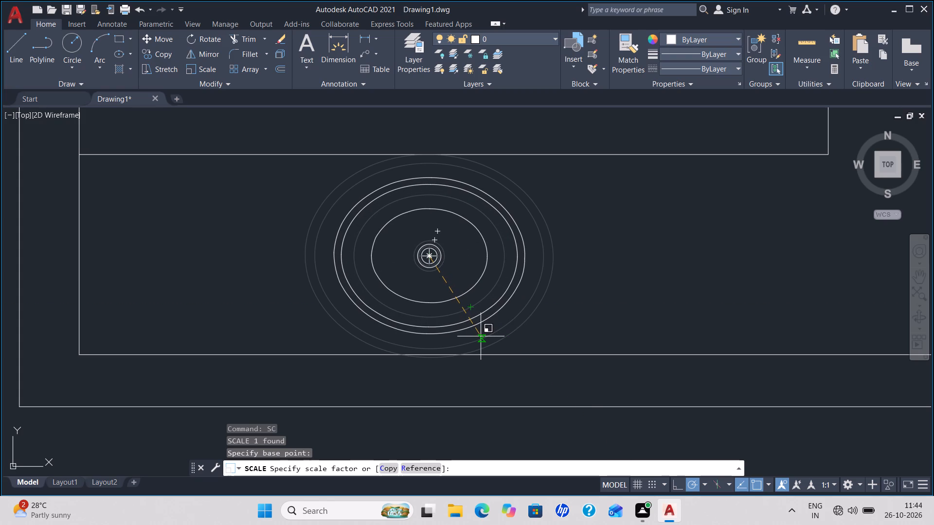
click(481, 336)
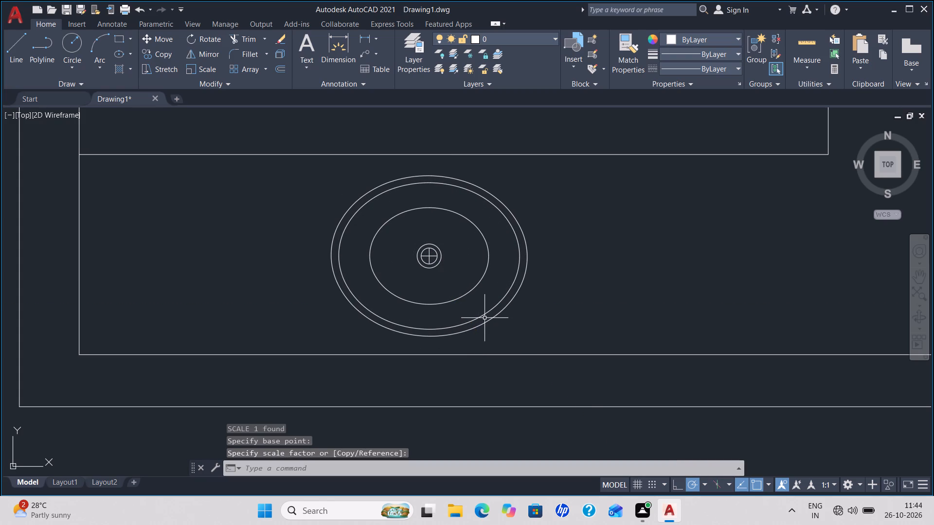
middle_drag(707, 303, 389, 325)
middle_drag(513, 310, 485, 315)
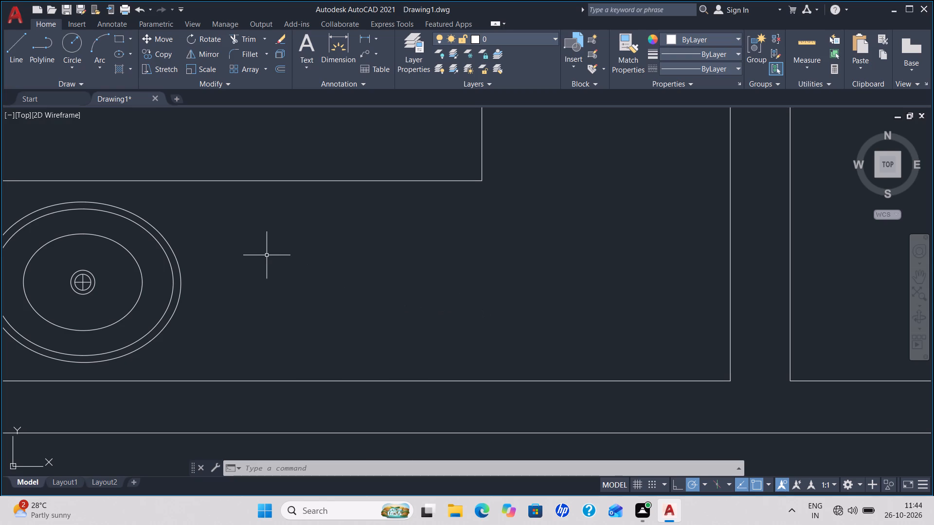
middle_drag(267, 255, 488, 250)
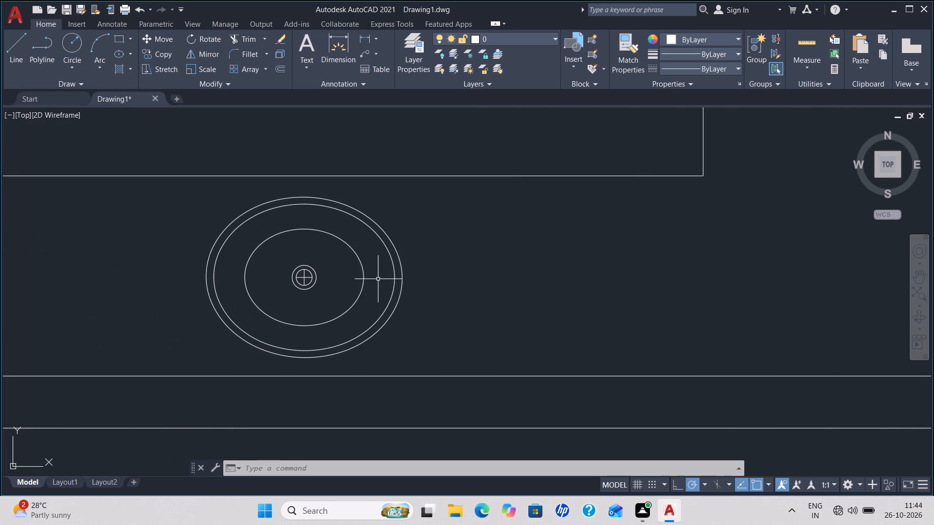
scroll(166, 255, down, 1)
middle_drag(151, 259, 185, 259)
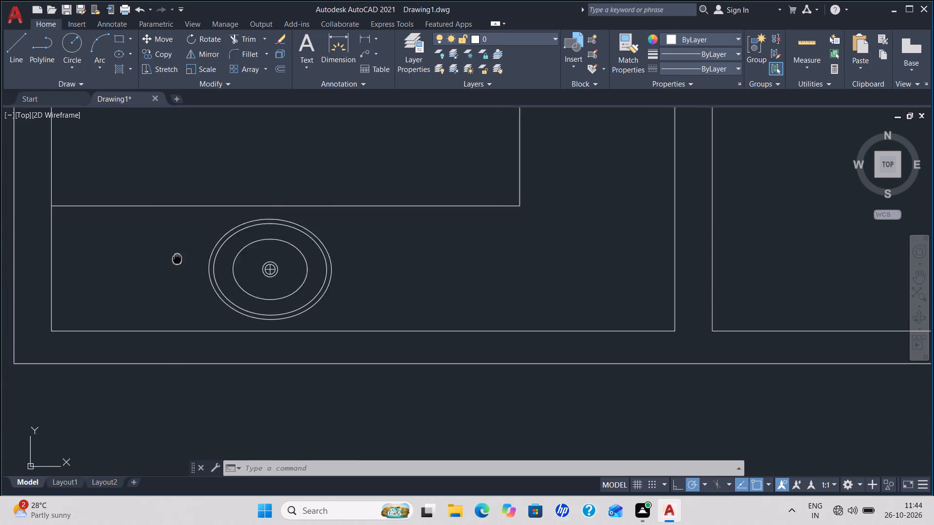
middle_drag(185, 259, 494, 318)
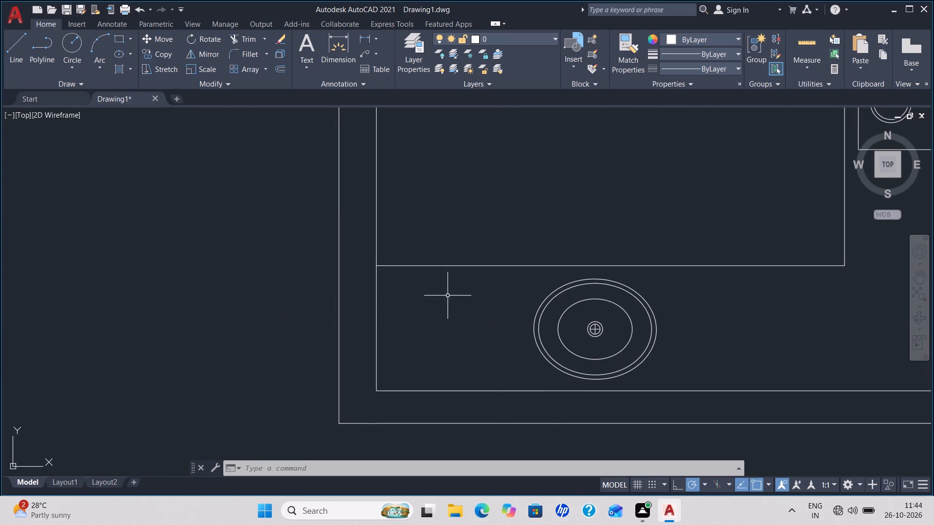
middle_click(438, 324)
Copy the double bed block by its upper-left corner into the upper-left bedroom, just below the window.
scroll(438, 324, down, 3)
scroll(356, 219, down, 2)
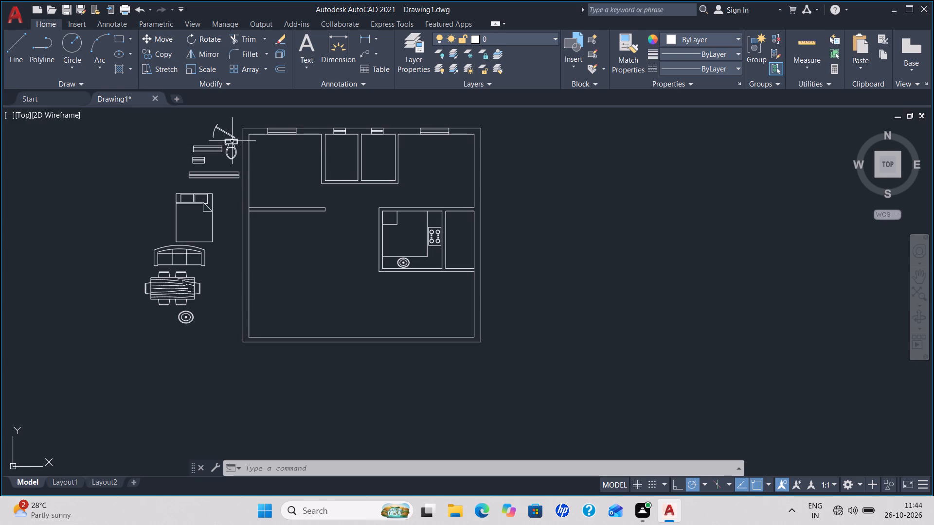
scroll(273, 148, up, 3)
middle_drag(273, 148, 309, 280)
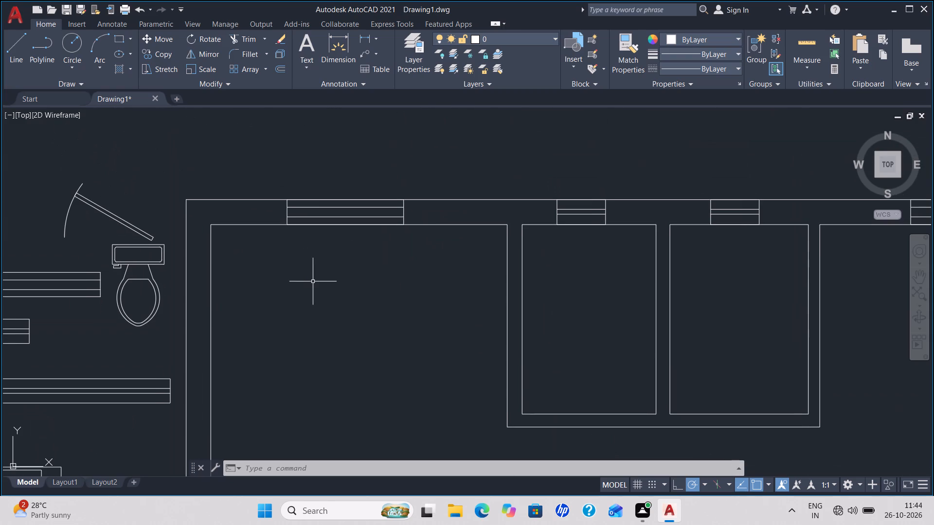
scroll(230, 307, down, 2)
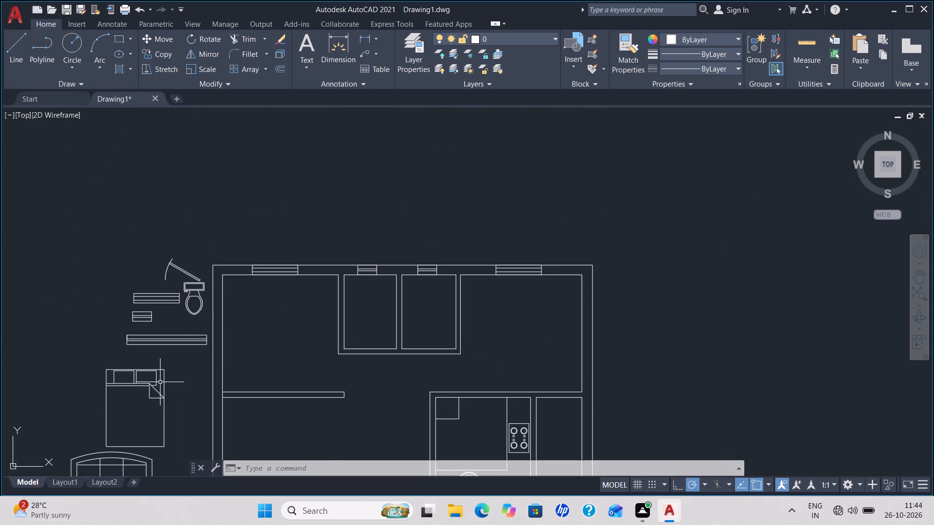
click(164, 379)
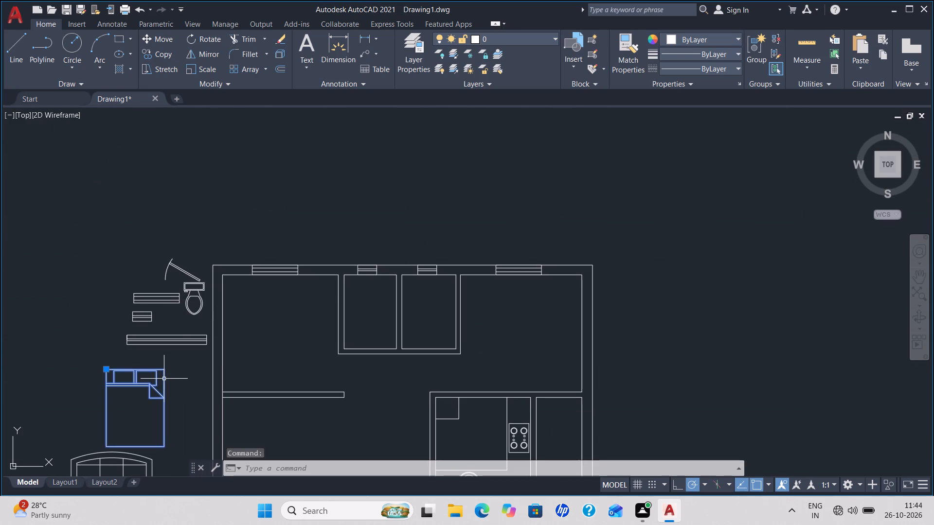
text(co)
key(Return)
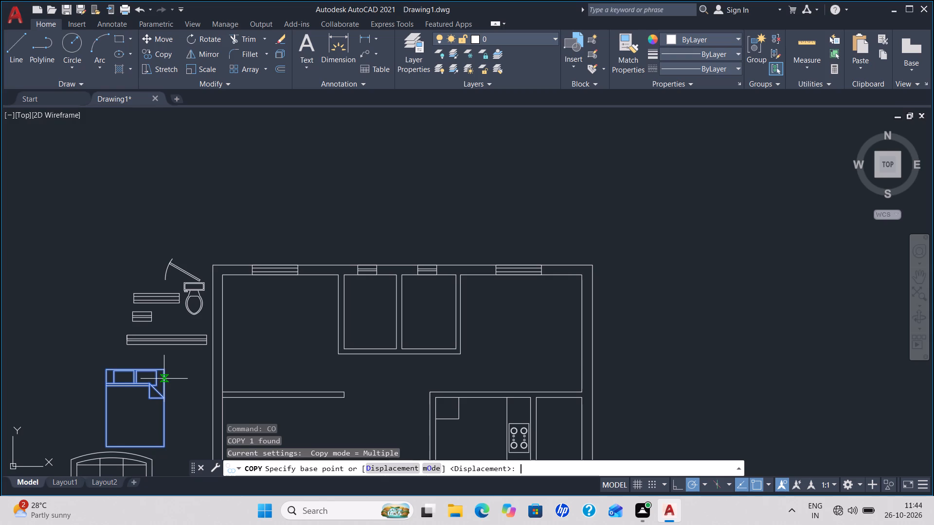
click(107, 371)
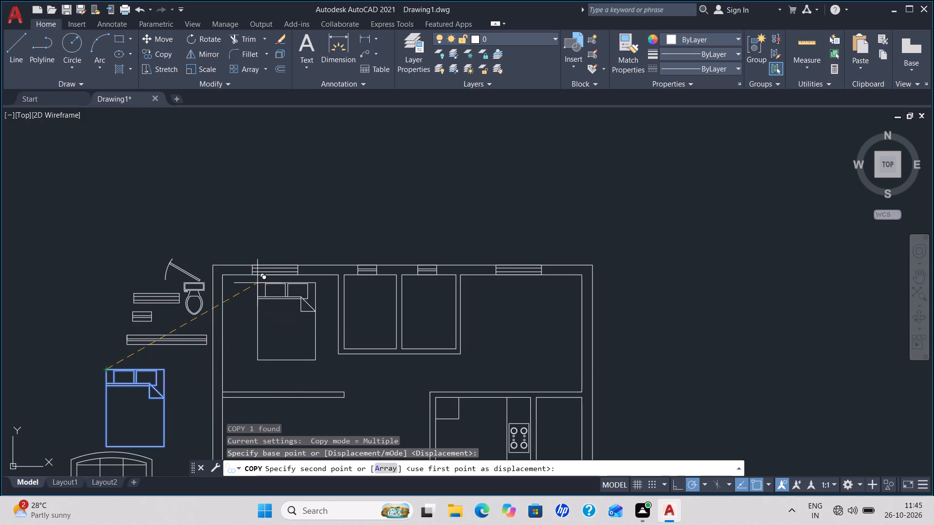
scroll(257, 283, up, 4)
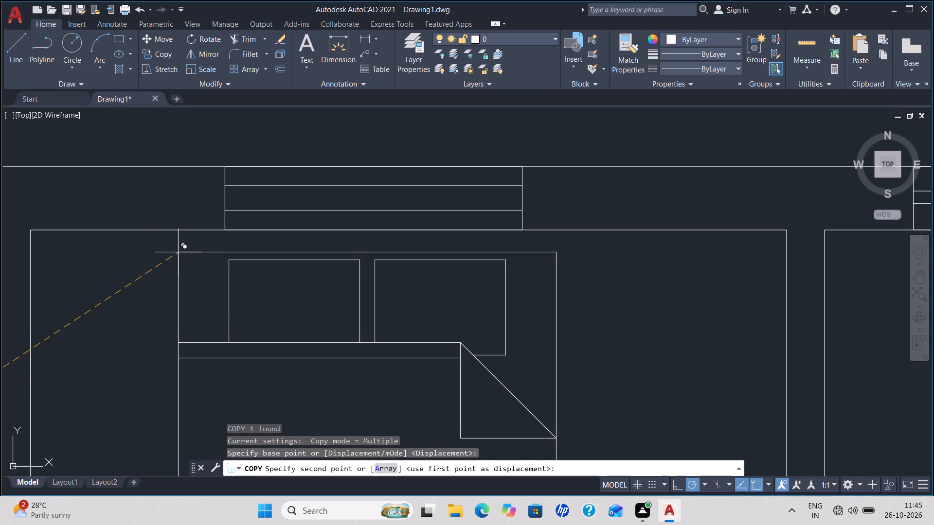
click(180, 253)
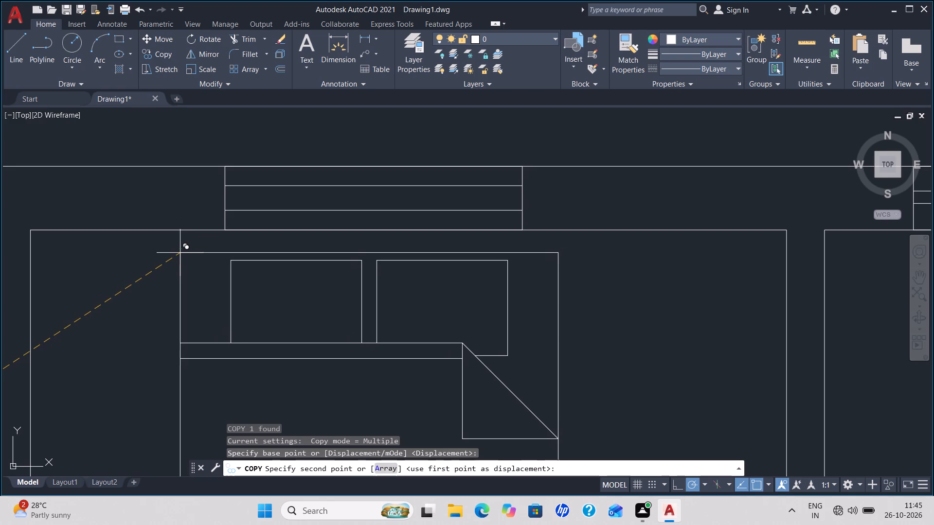
key(Escape)
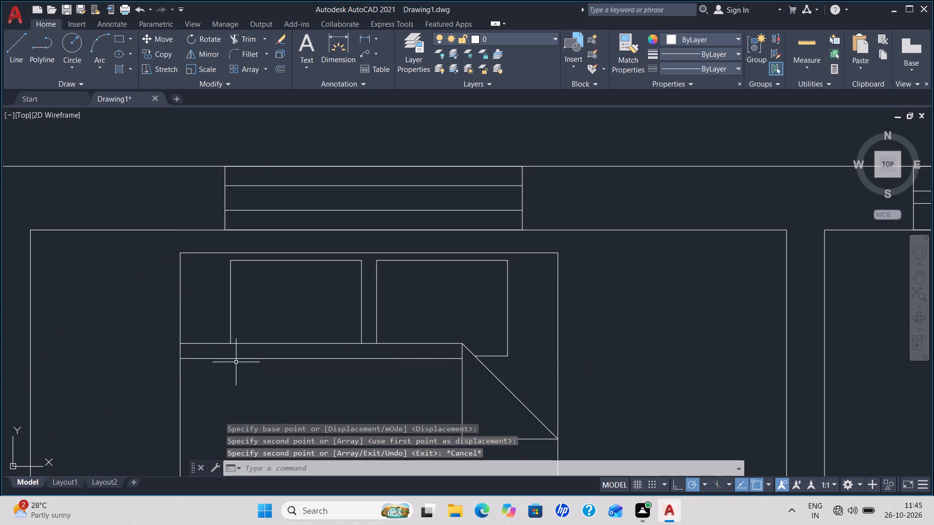
Scale the copied bed in the upper-left bedroom to about 0.8, using its upper-left corner as base point.
click(252, 343)
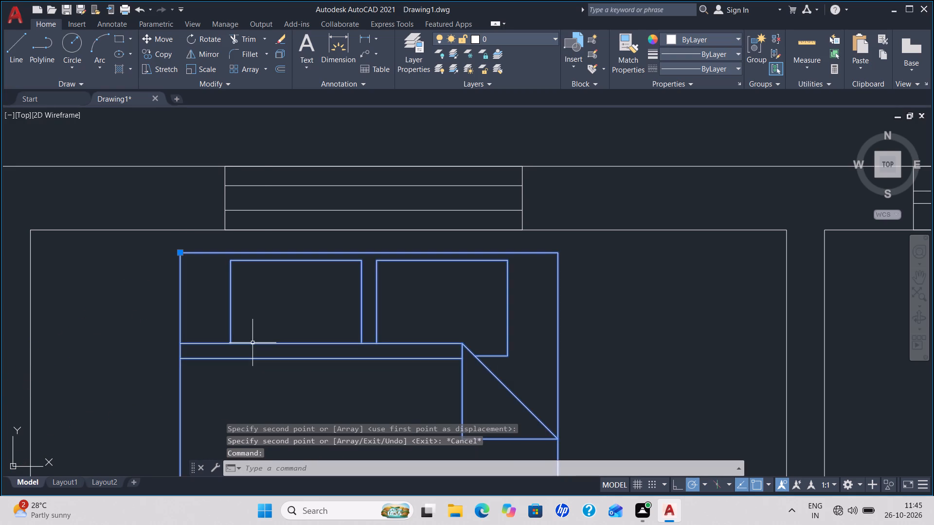
text(sc)
key(Return)
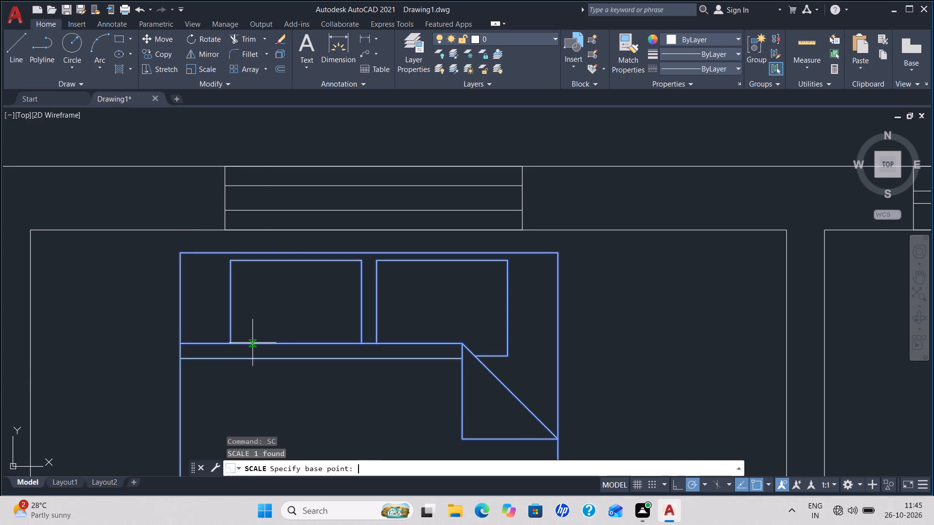
click(180, 253)
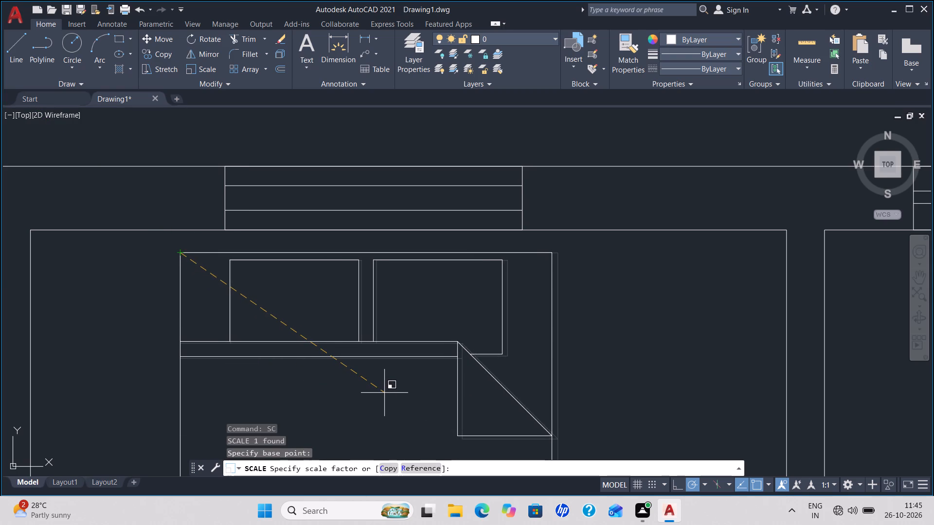
scroll(384, 393, down, 1)
middle_drag(384, 393, 349, 247)
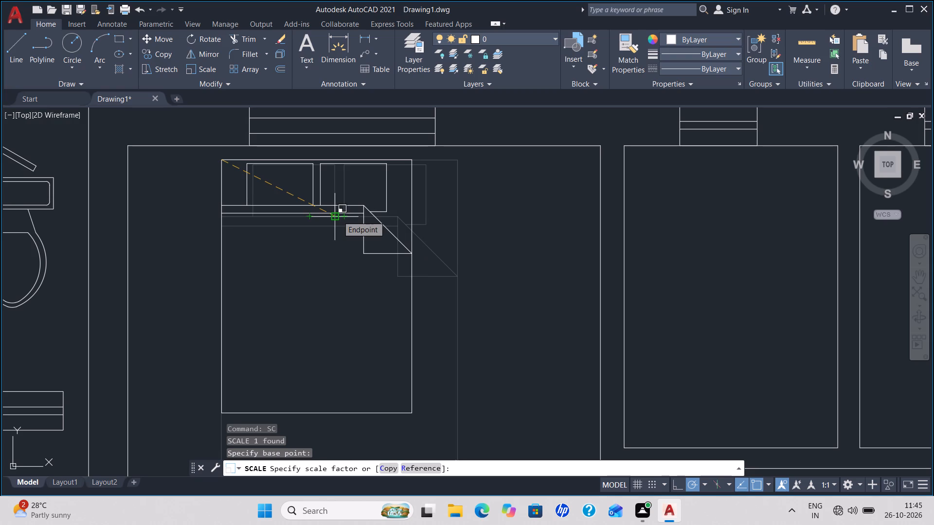
click(338, 216)
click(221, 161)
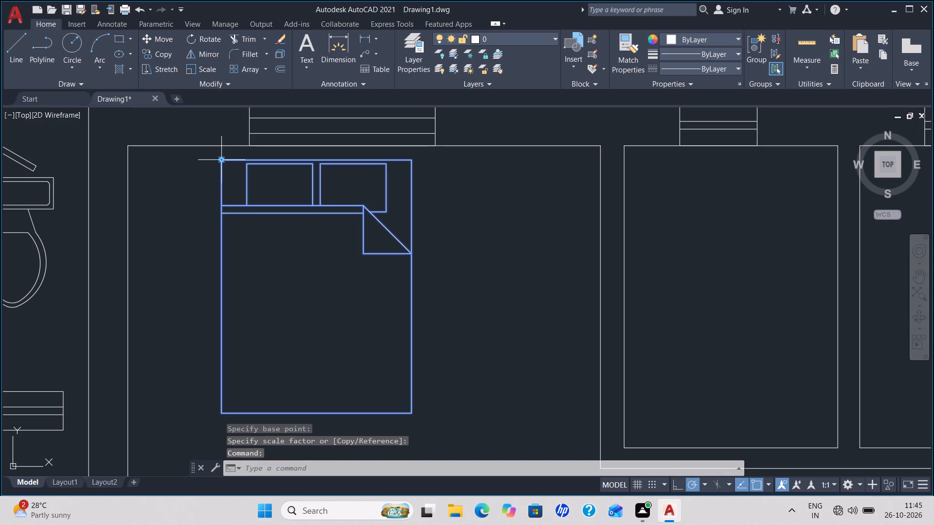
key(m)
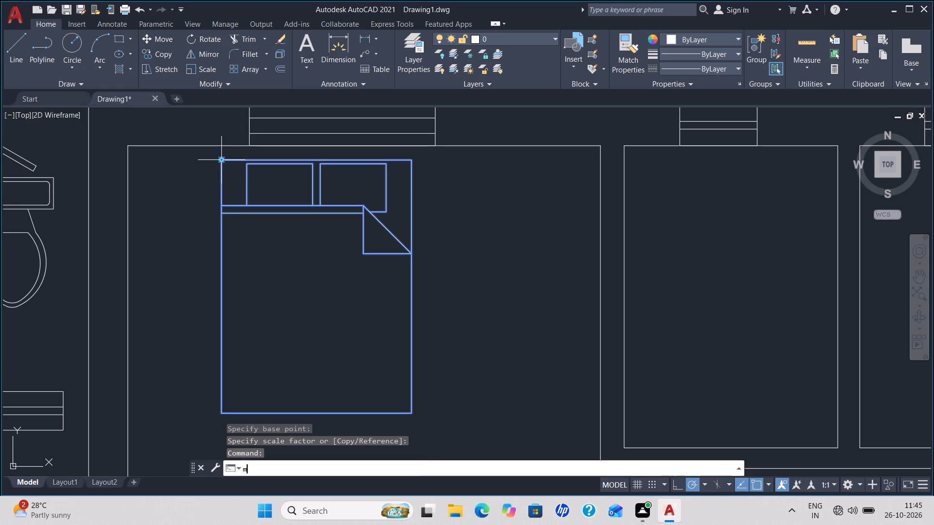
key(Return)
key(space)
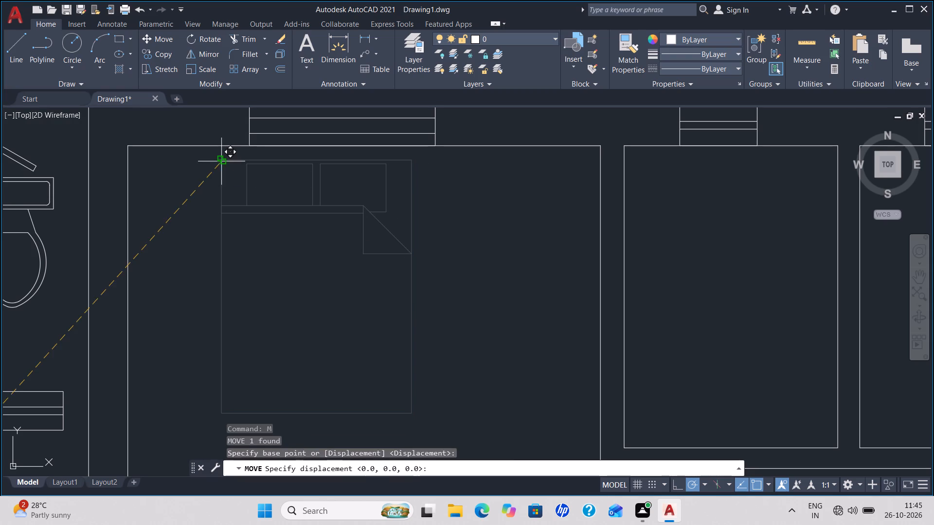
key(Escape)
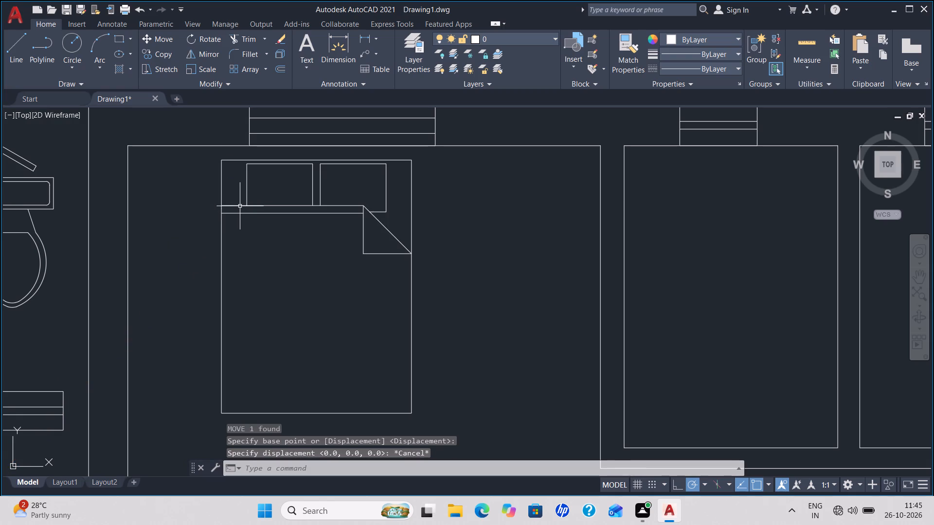
Move the bed in the upper-left bedroom by its upper-left corner slightly down and to the right, away from the window wall.
click(242, 206)
text(mo)
key(Return)
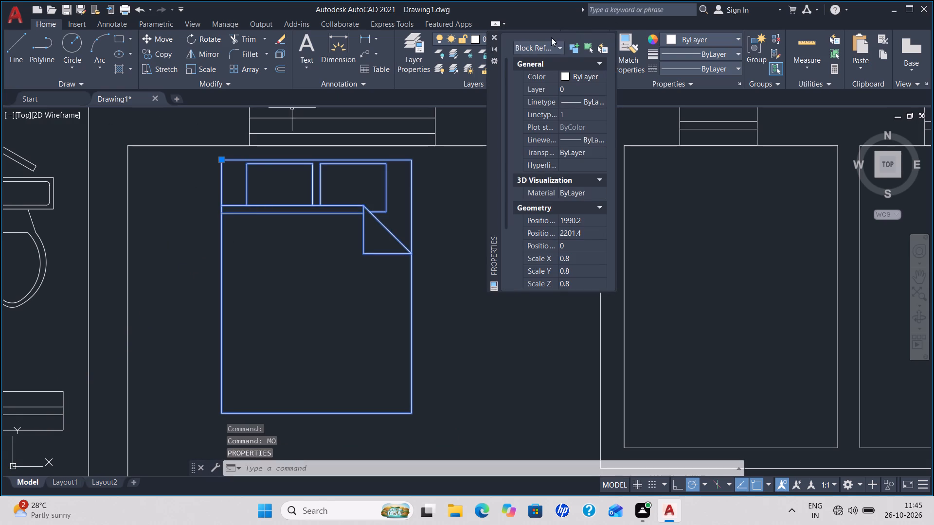
click(494, 38)
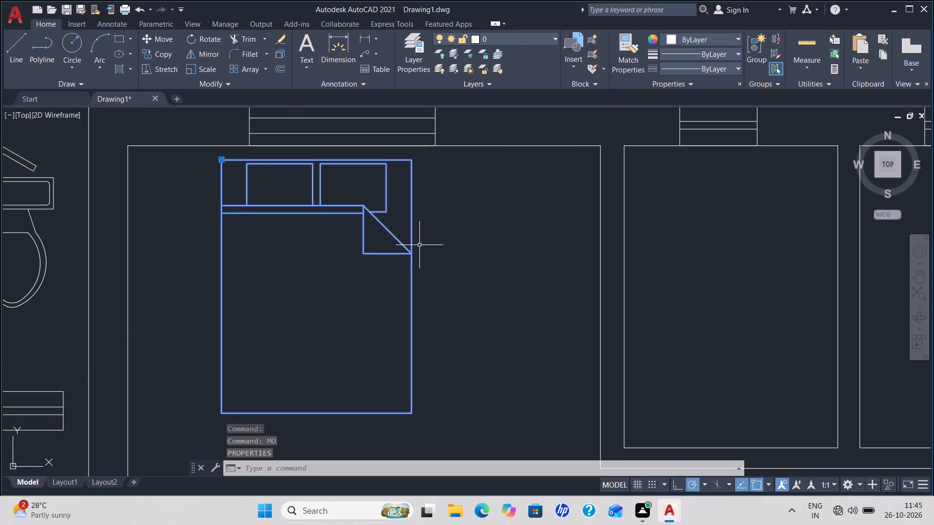
key(m)
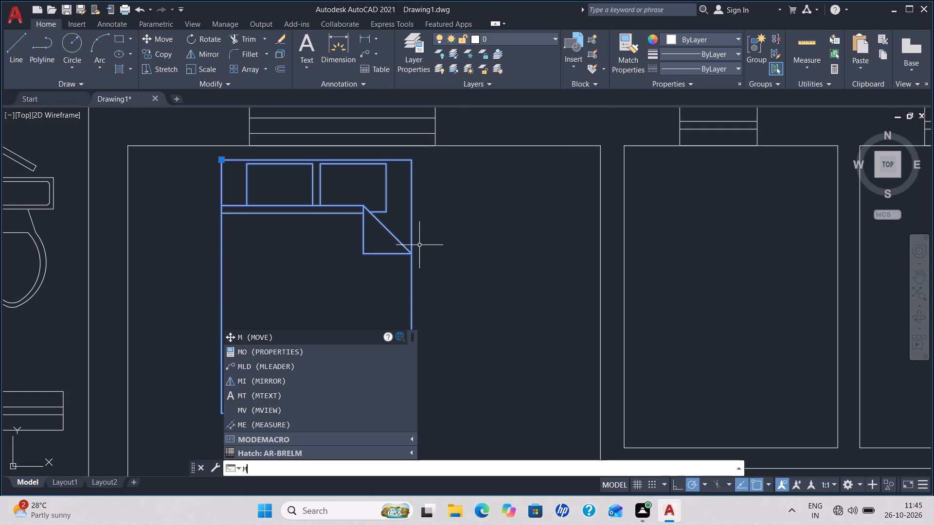
key(Return)
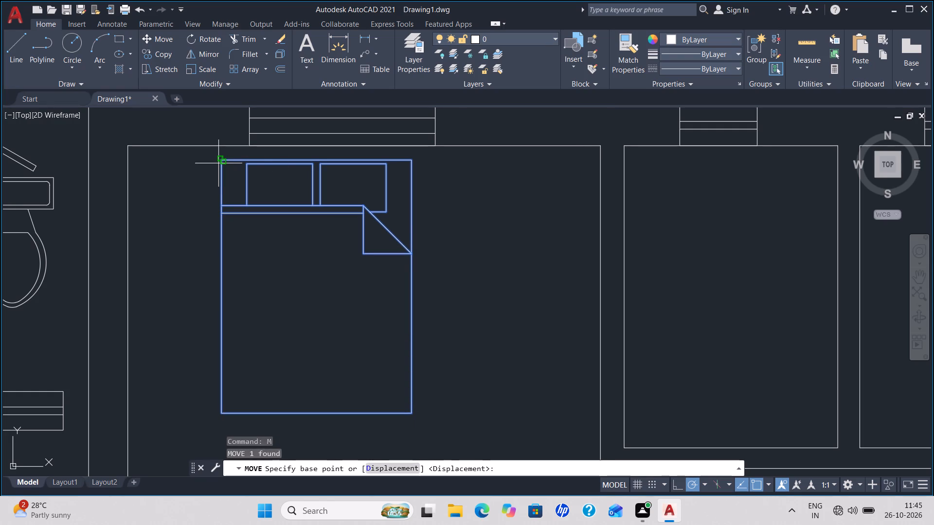
click(221, 163)
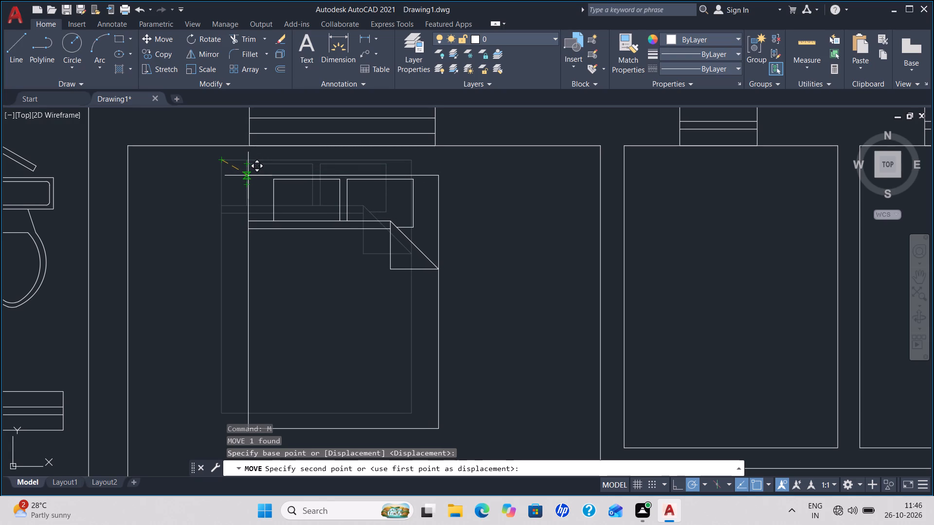
click(248, 175)
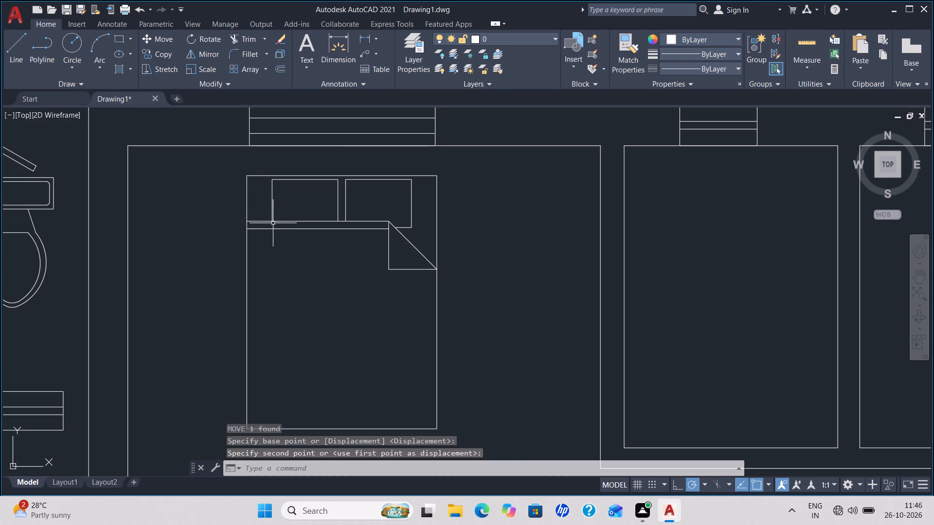
Draw a three-line headboard outline about 1.5 long and 0.1 deep against the window wall, spanning beyond both sides of the bed.
middle_drag(275, 224, 267, 169)
scroll(264, 169, down, 1)
middle_drag(264, 169, 263, 201)
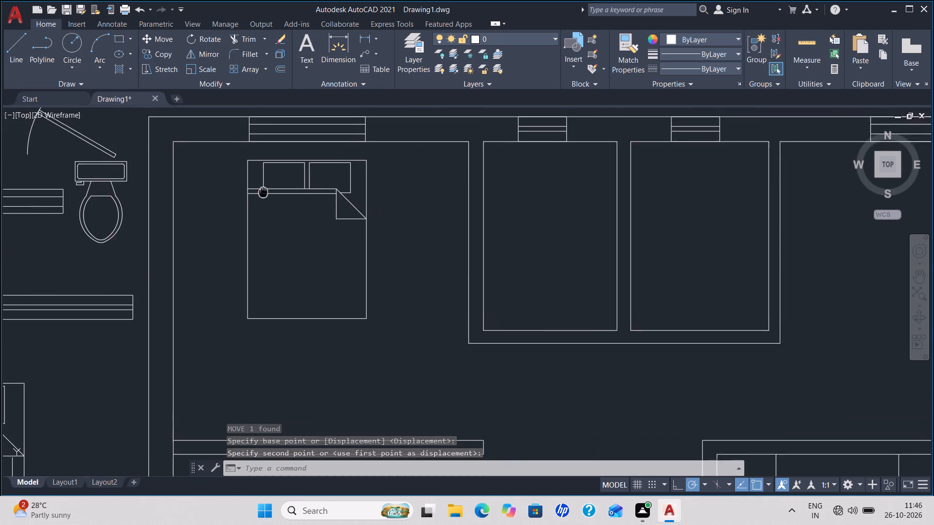
middle_drag(263, 201, 263, 224)
scroll(266, 225, up, 3)
scroll(266, 225, down, 1)
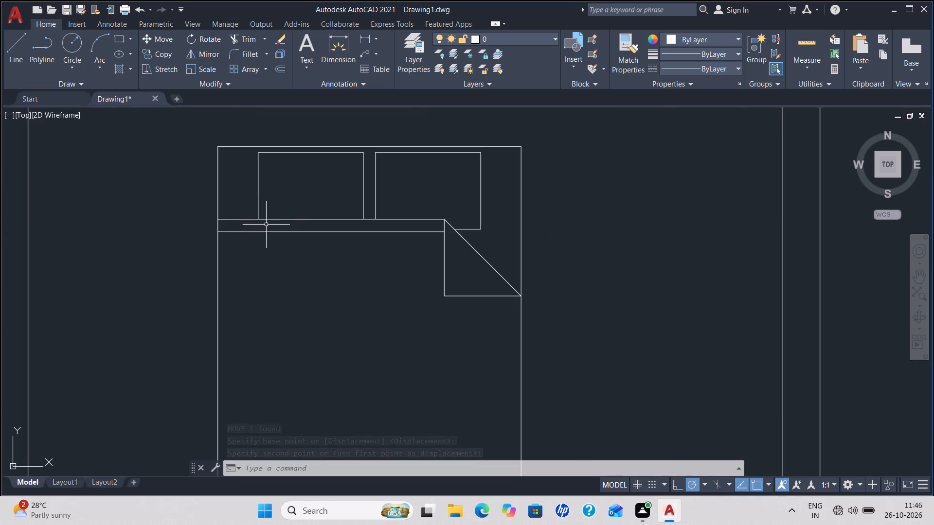
middle_drag(268, 199, 257, 235)
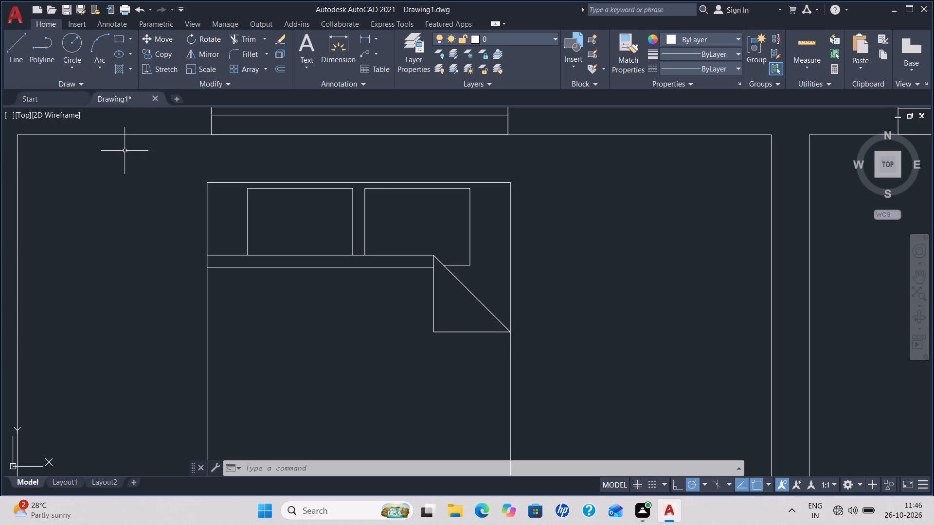
key(l)
key(Return)
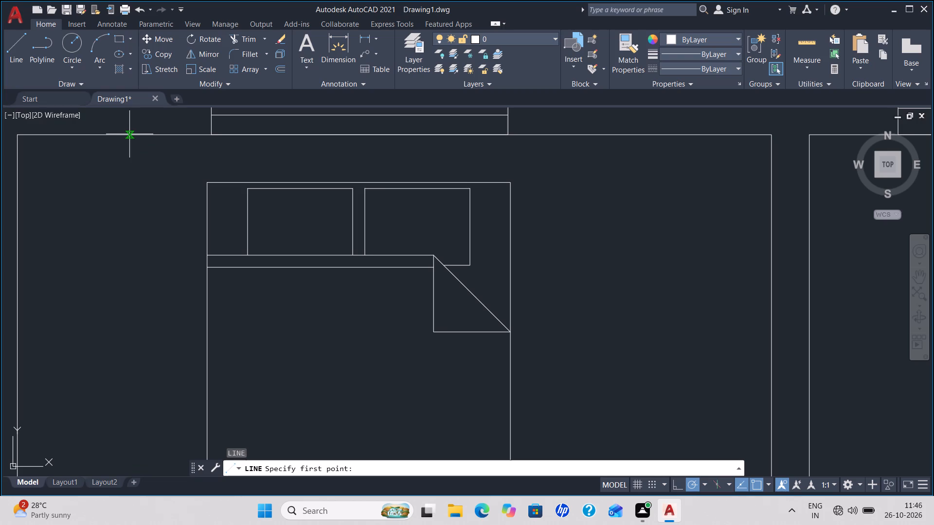
click(163, 136)
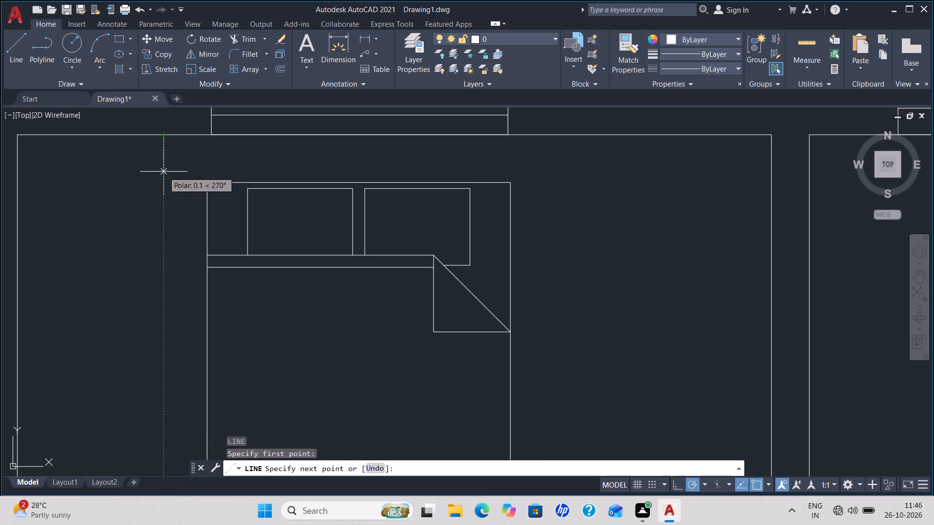
click(163, 165)
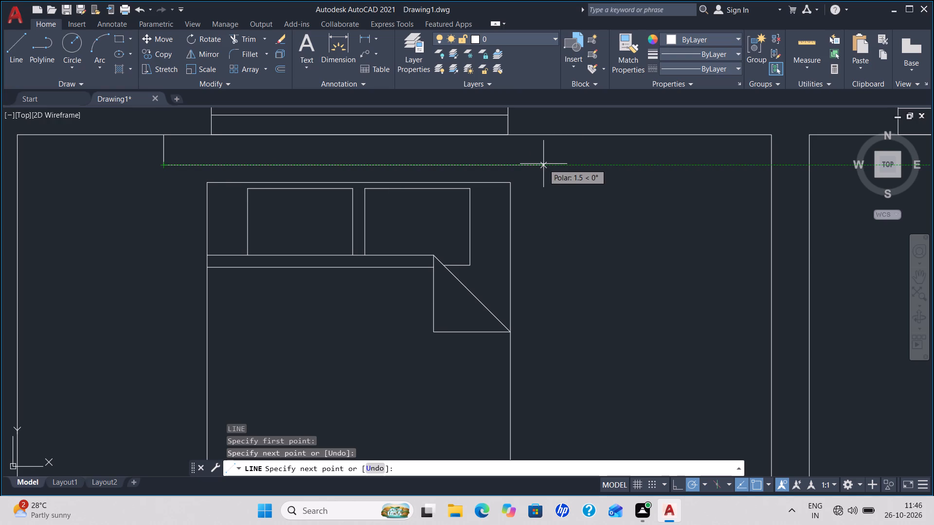
click(551, 164)
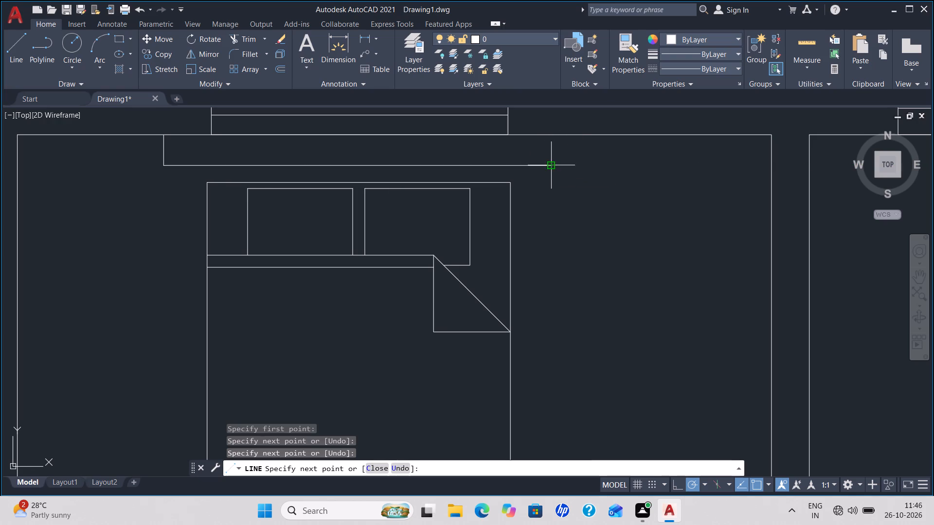
click(551, 136)
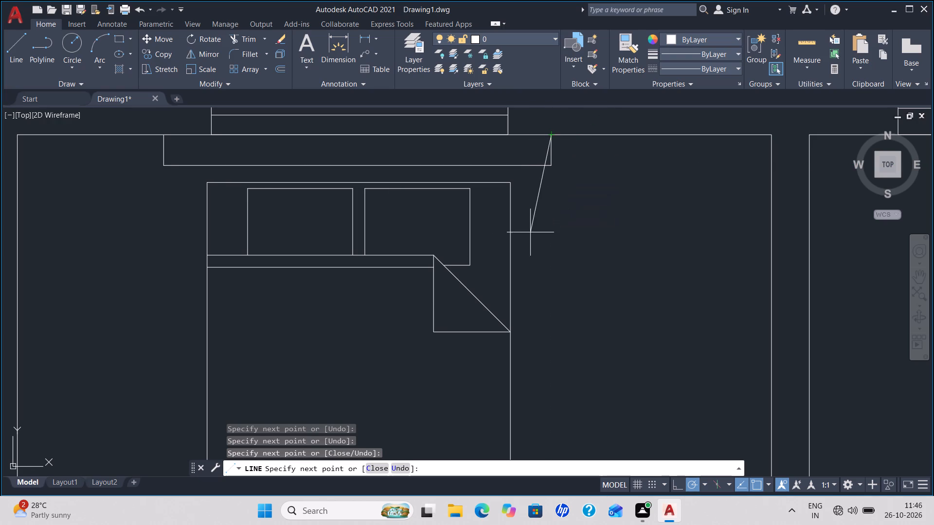
key(Escape)
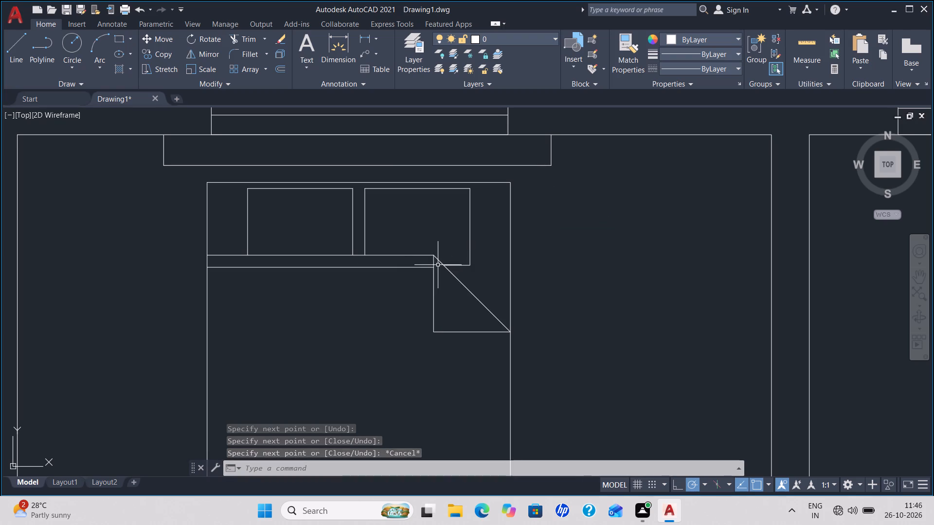
Move the bed straight up by its upper-left corner so its head edge meets the headboard's lower line.
click(240, 182)
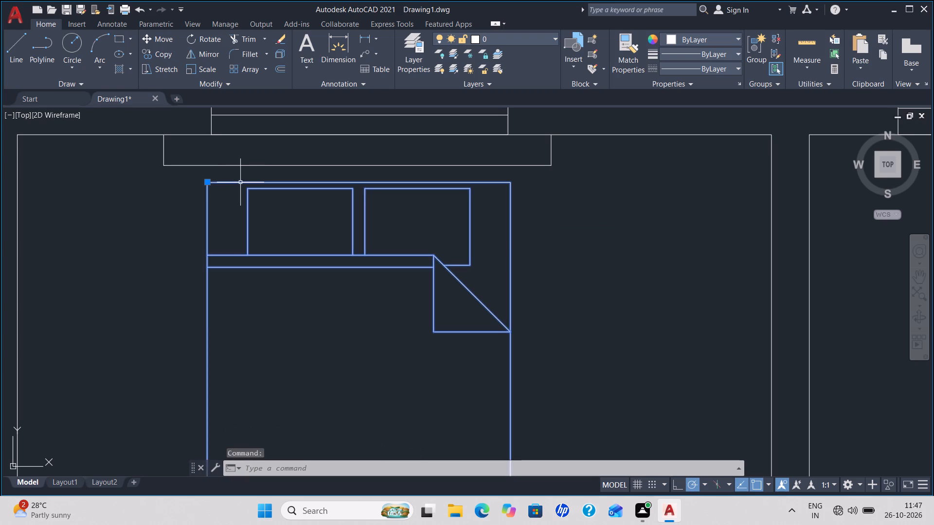
key(m)
key(Return)
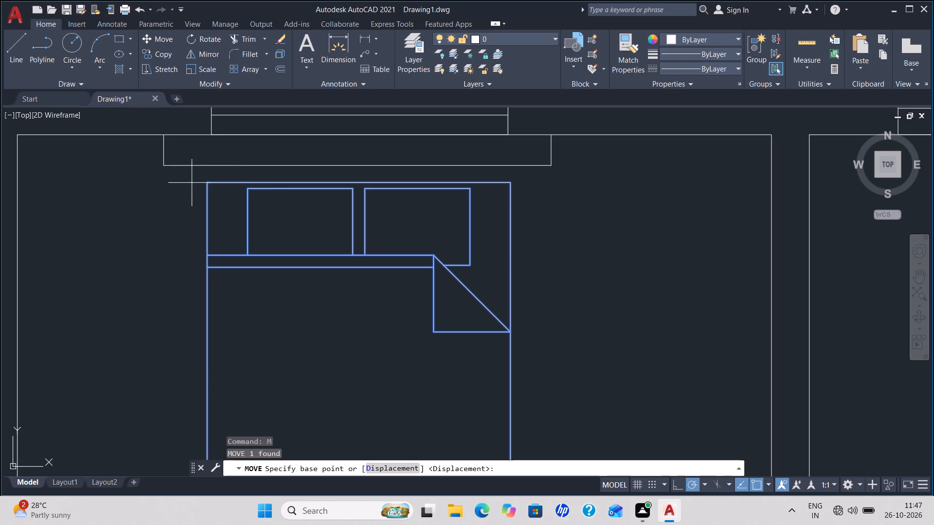
click(205, 184)
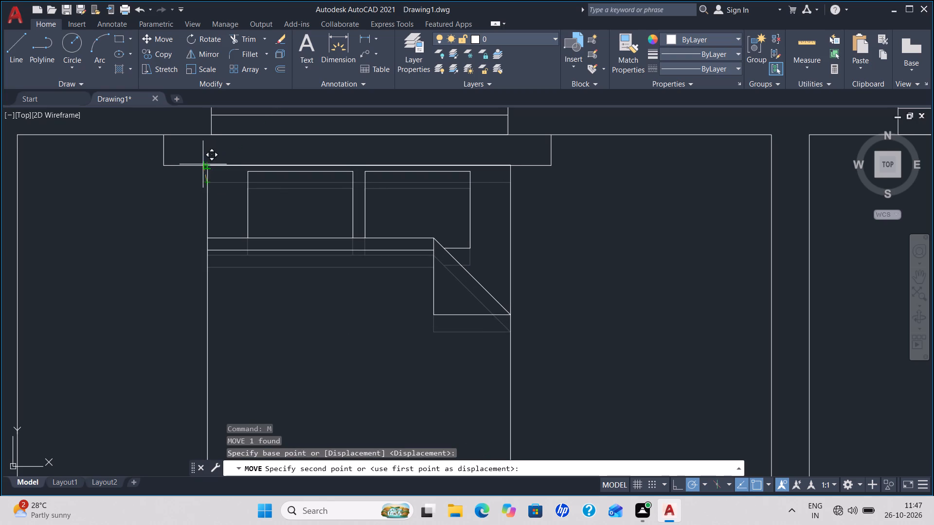
click(204, 165)
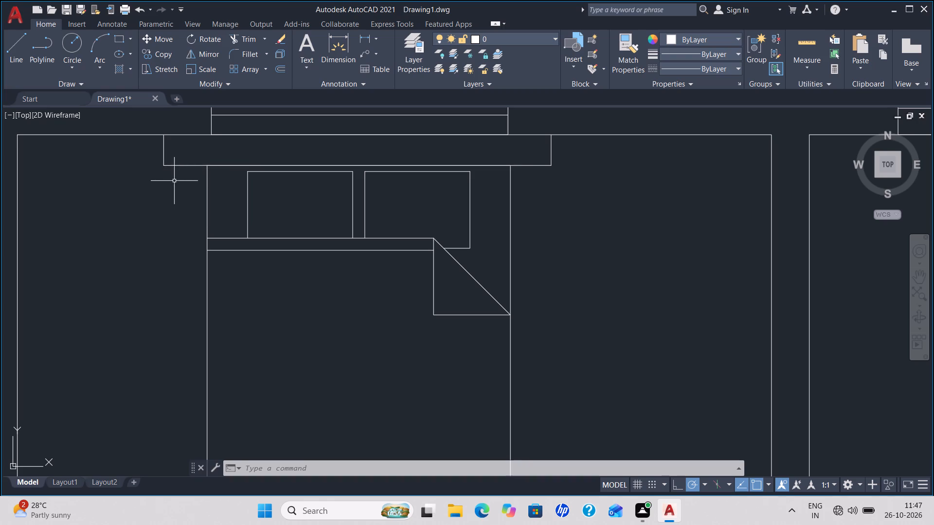
Scale the bed down slightly, using its upper-left corner on the headboard as base point.
click(206, 185)
text(sc)
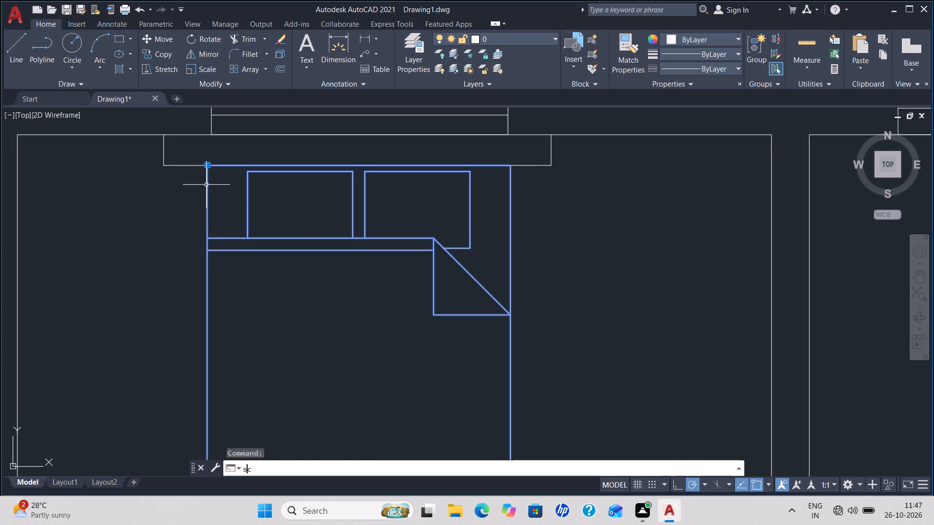
key(Return)
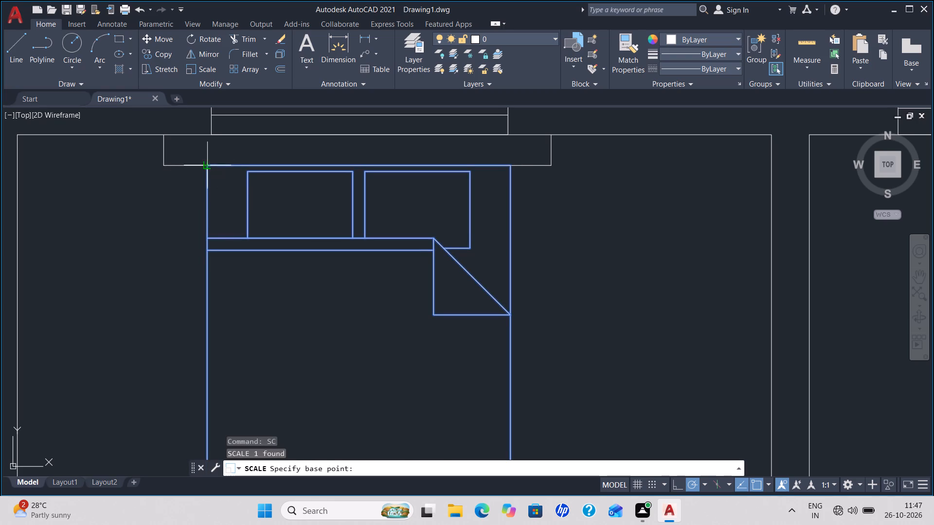
click(206, 167)
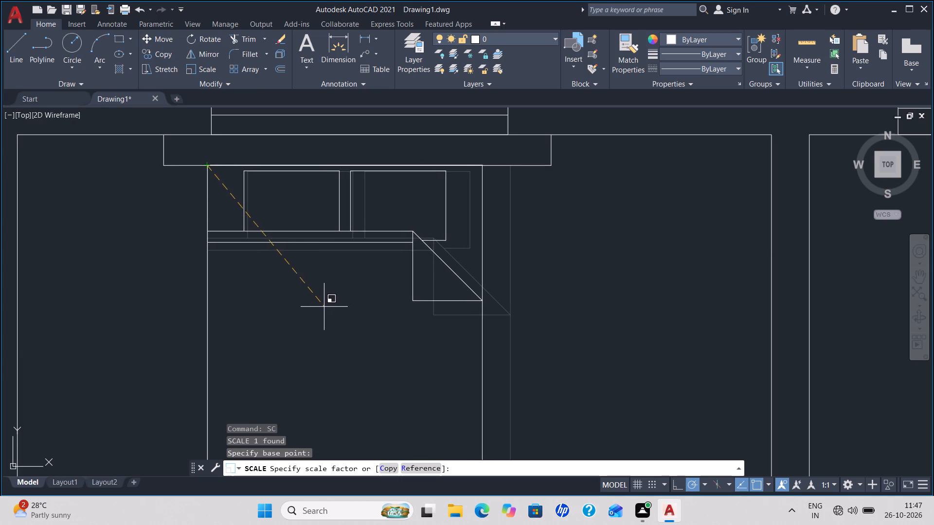
click(321, 308)
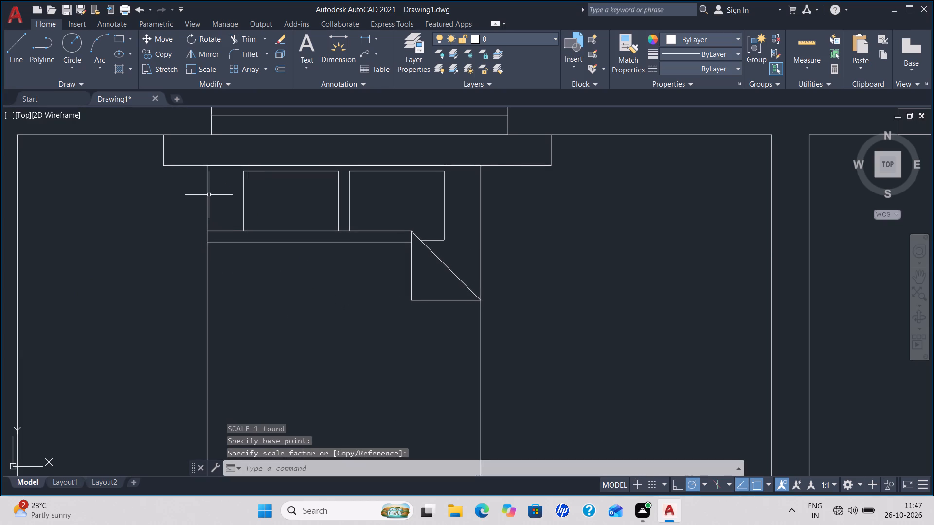
Move the bed slightly to the right along the headboard's lower line to roughly centre it.
click(207, 195)
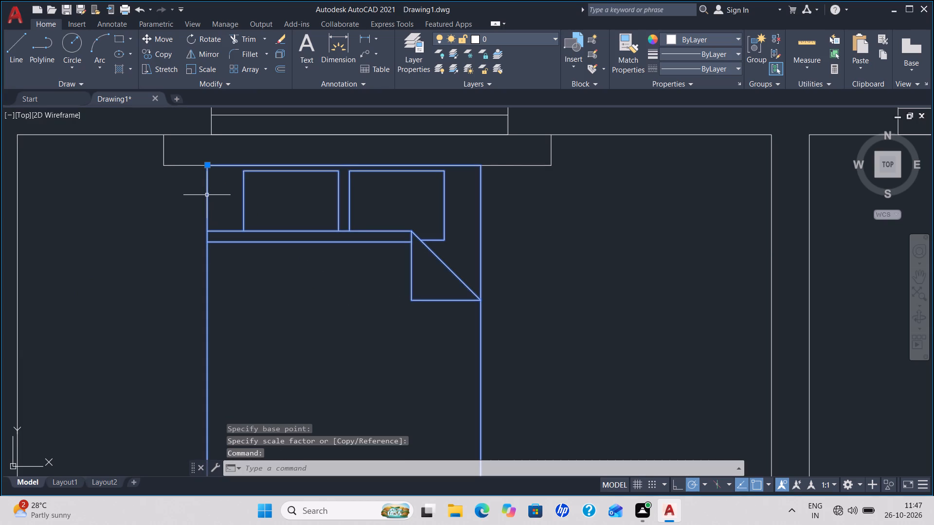
key(m)
key(Return)
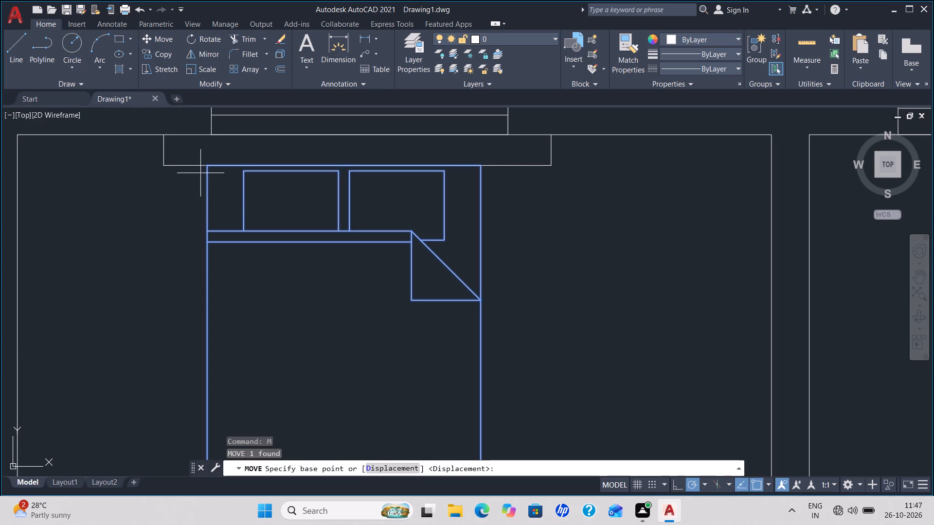
click(206, 166)
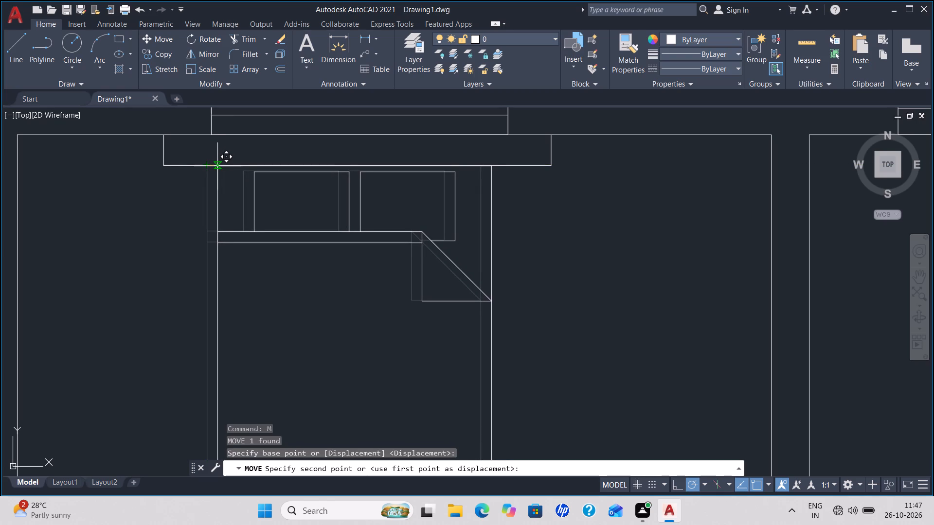
click(217, 166)
Draw the left bedside table with two lines, about 0.2 deep, from the headboard's lower-left corner to the bed's left edge.
key(l)
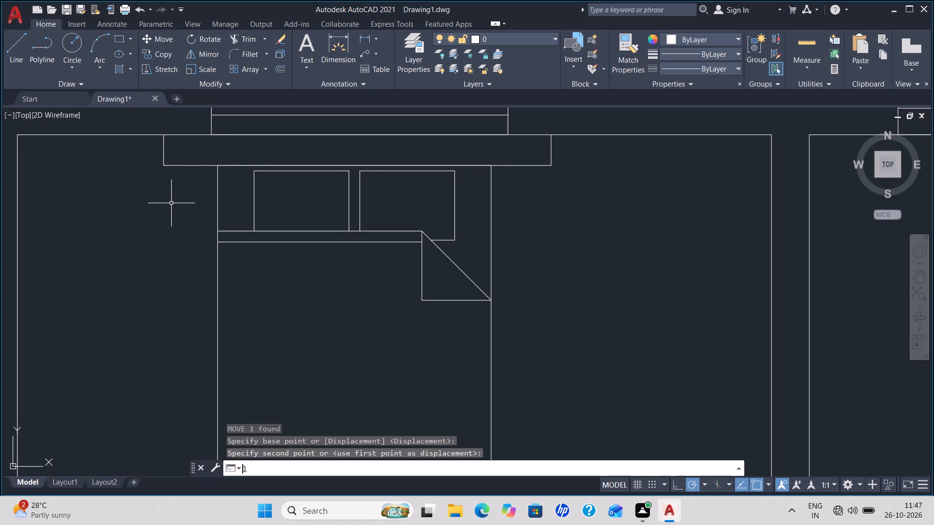
key(Return)
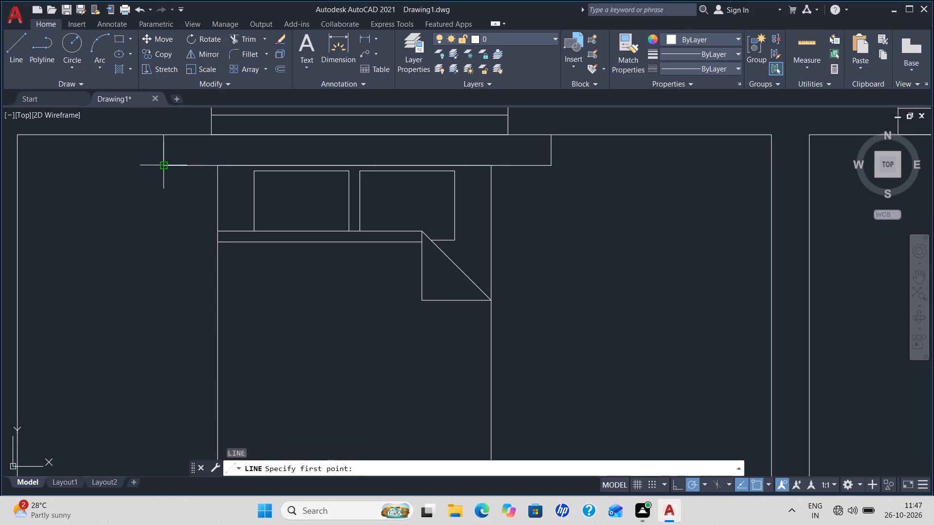
click(166, 166)
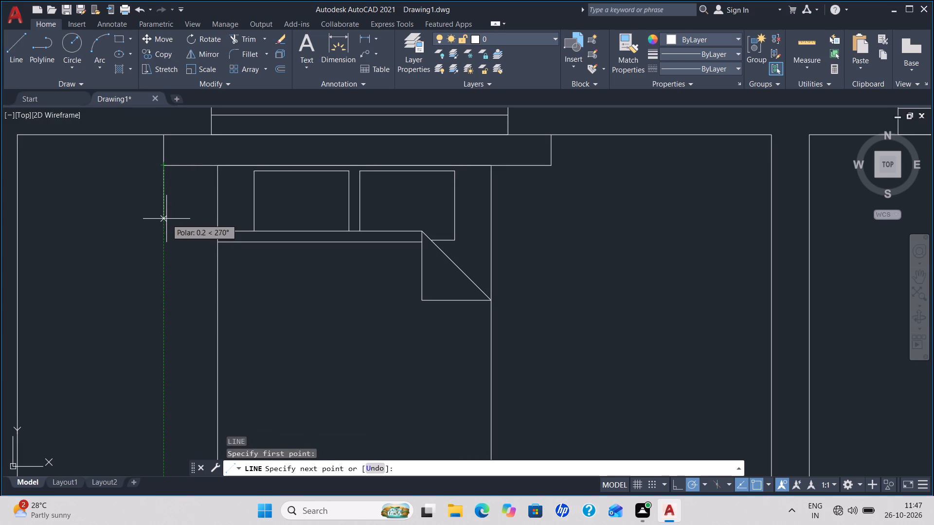
click(166, 219)
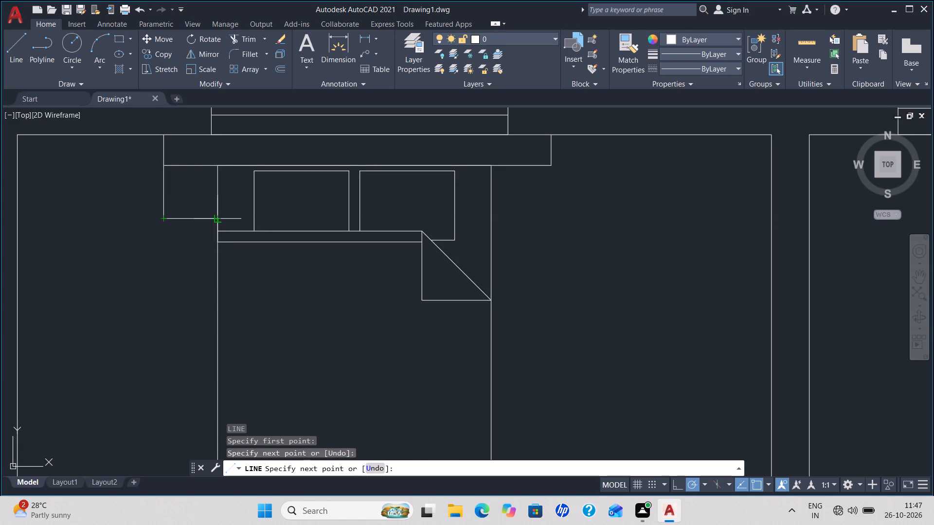
click(220, 218)
key(Escape)
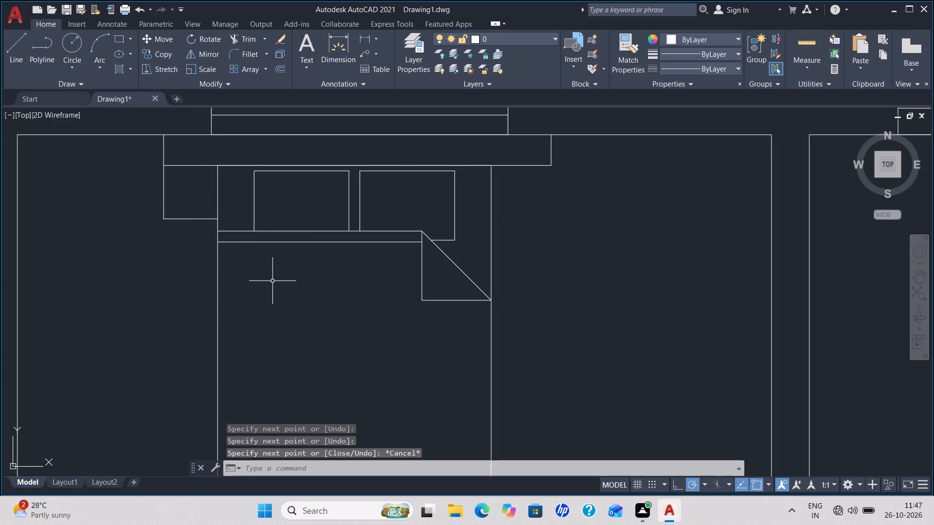
Draw the right bedside table with two lines from the headboard's lower-right corner to the bed's edge, aligned to the left table's depth.
key(space)
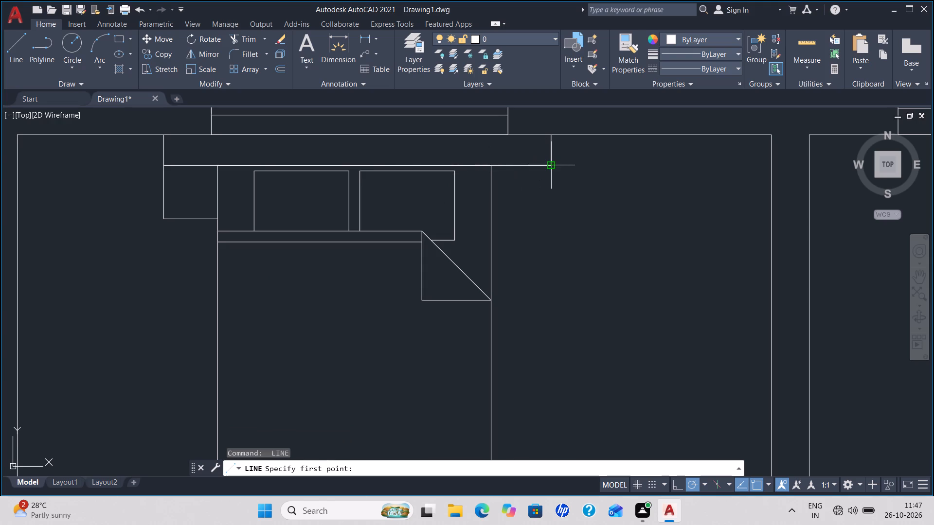
click(548, 164)
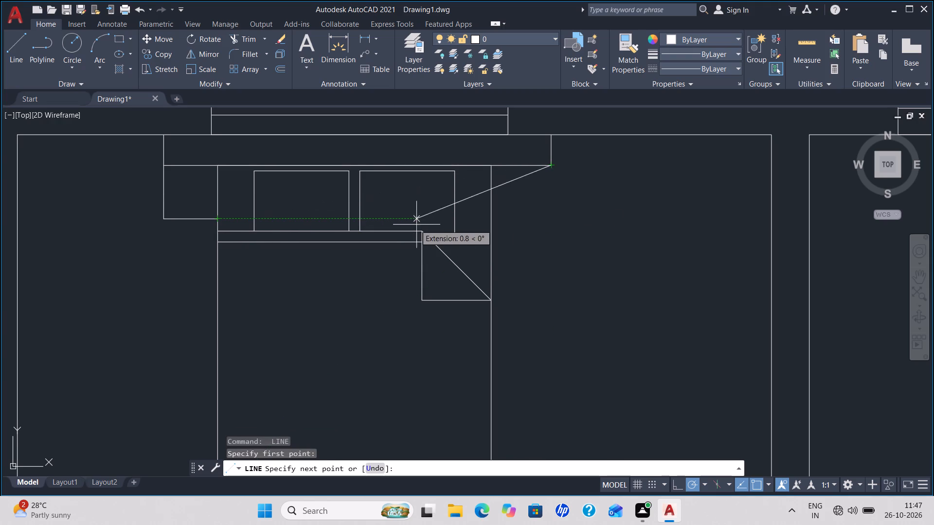
click(550, 217)
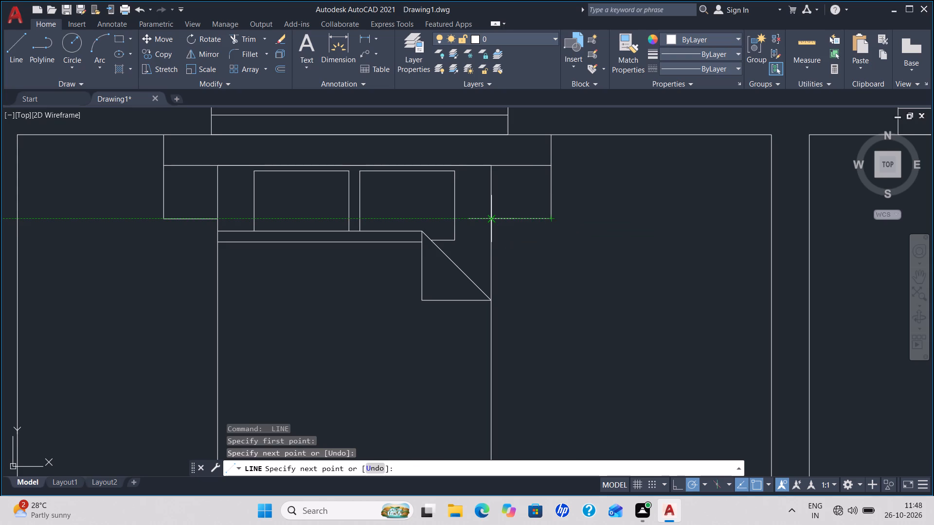
click(491, 219)
key(Escape)
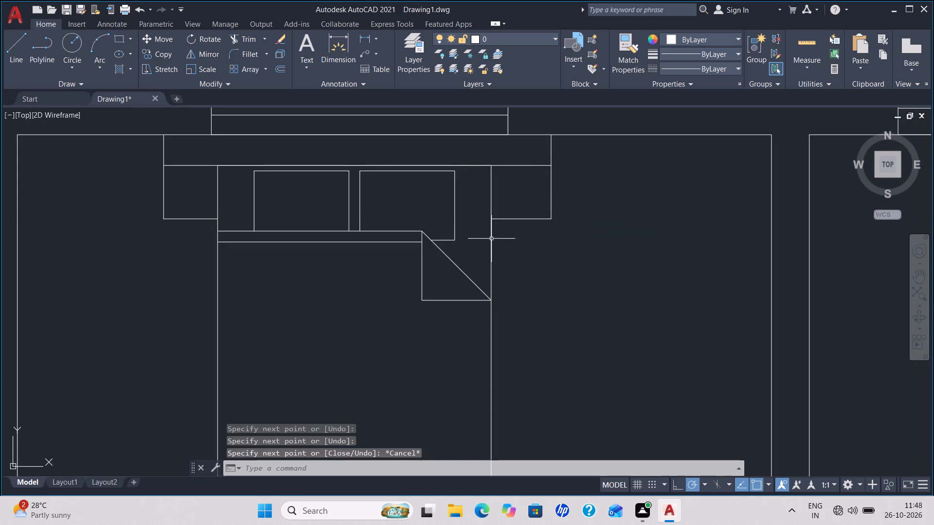
scroll(372, 191, up, 1)
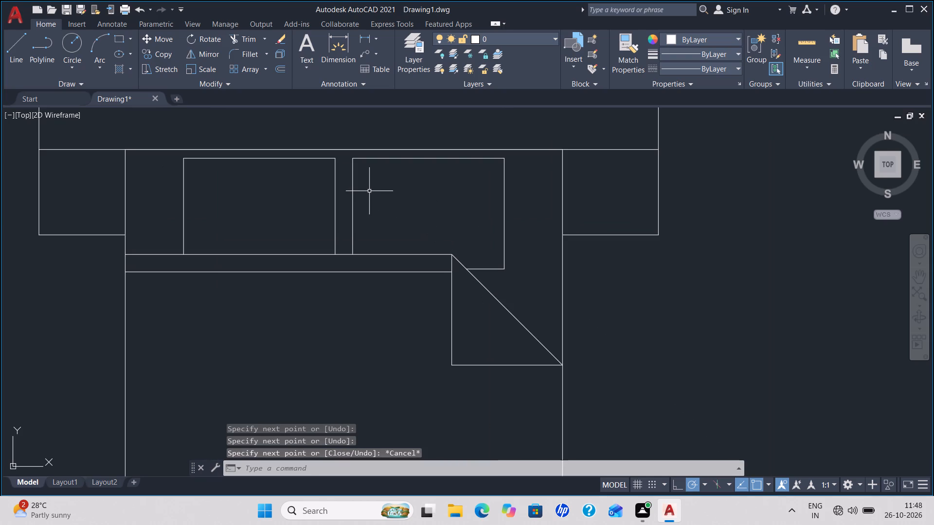
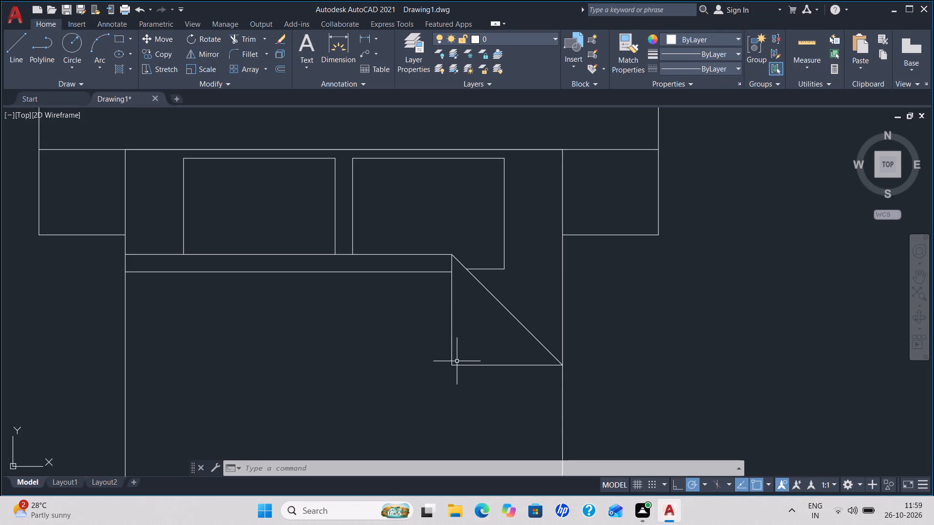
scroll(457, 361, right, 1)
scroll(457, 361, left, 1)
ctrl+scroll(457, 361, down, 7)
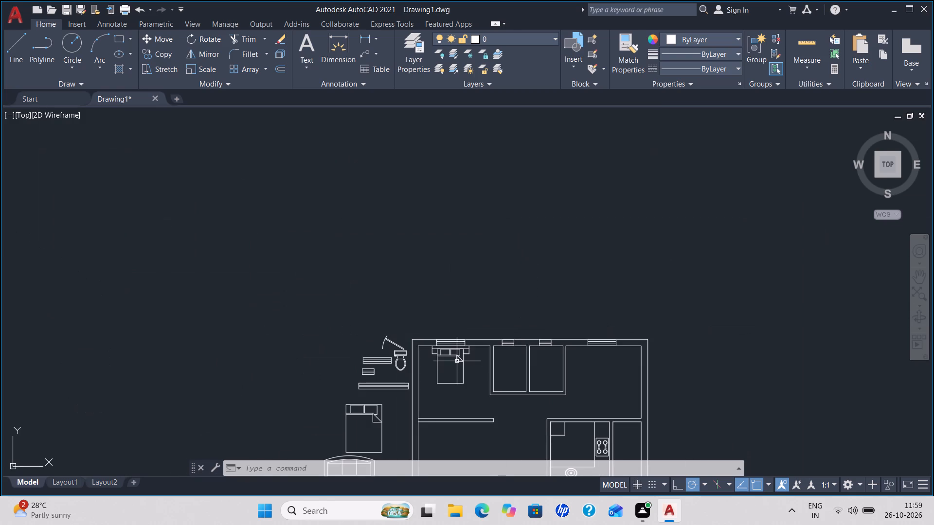
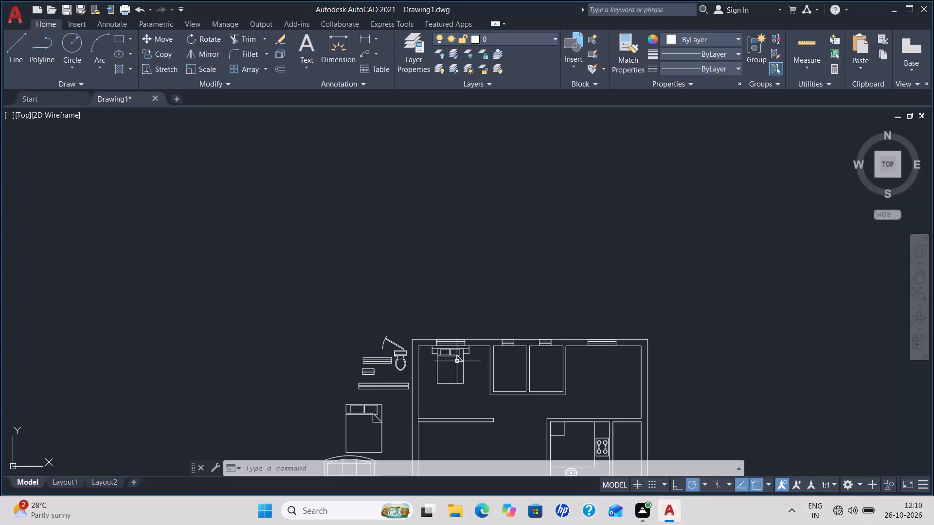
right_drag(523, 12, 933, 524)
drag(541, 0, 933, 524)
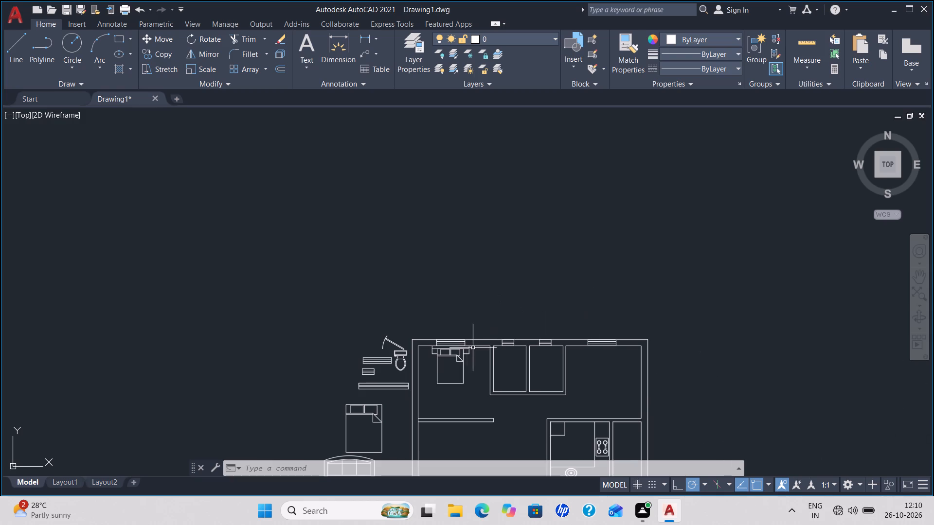
Draw a closed rectangular cabinet of lines against the top-left bedroom's left wall, about 0.3 deep and over 1.5 long.
scroll(444, 358, up, 7)
scroll(444, 358, down, 1)
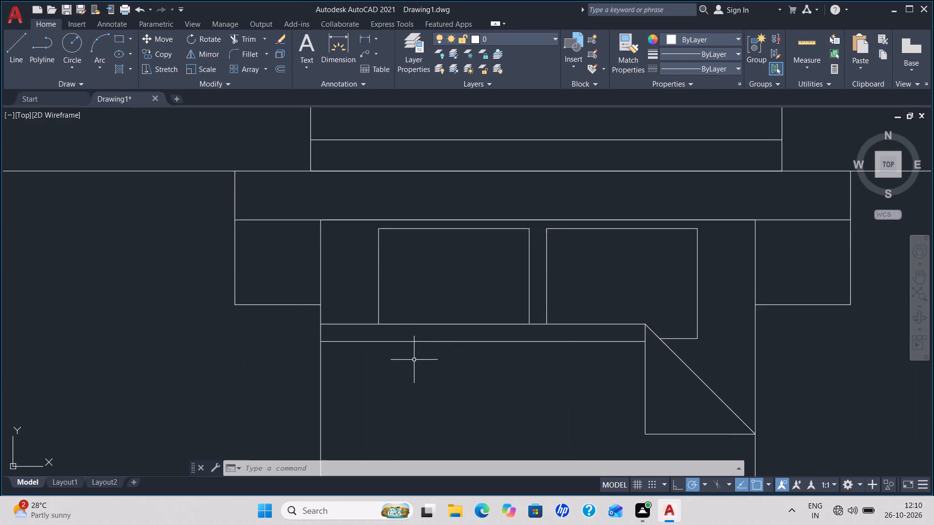
middle_drag(406, 355, 693, 267)
scroll(578, 301, down, 1)
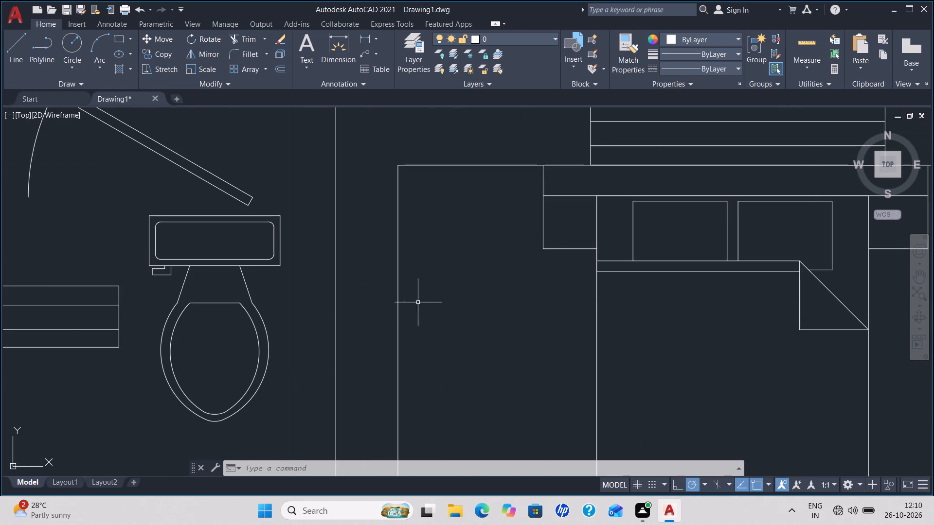
middle_drag(526, 355, 541, 234)
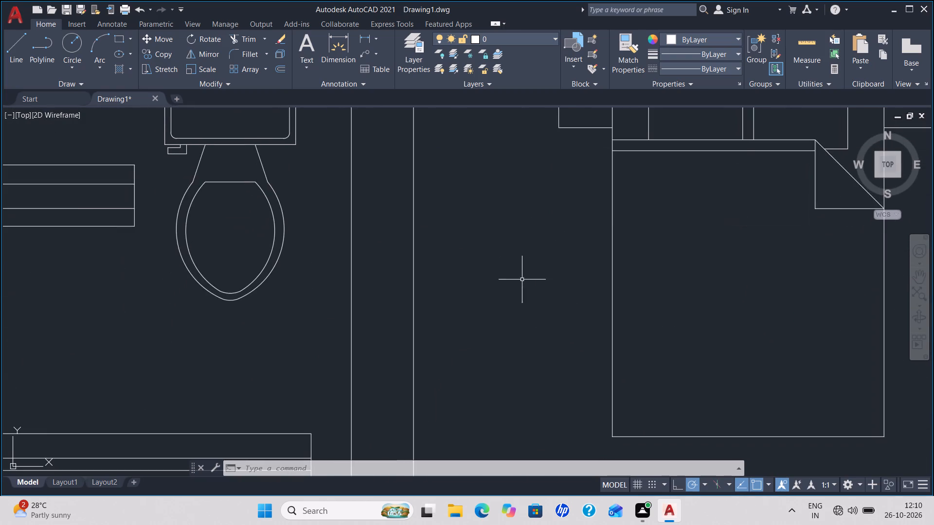
scroll(523, 283, down, 1)
middle_drag(560, 367, 611, 221)
scroll(578, 256, down, 1)
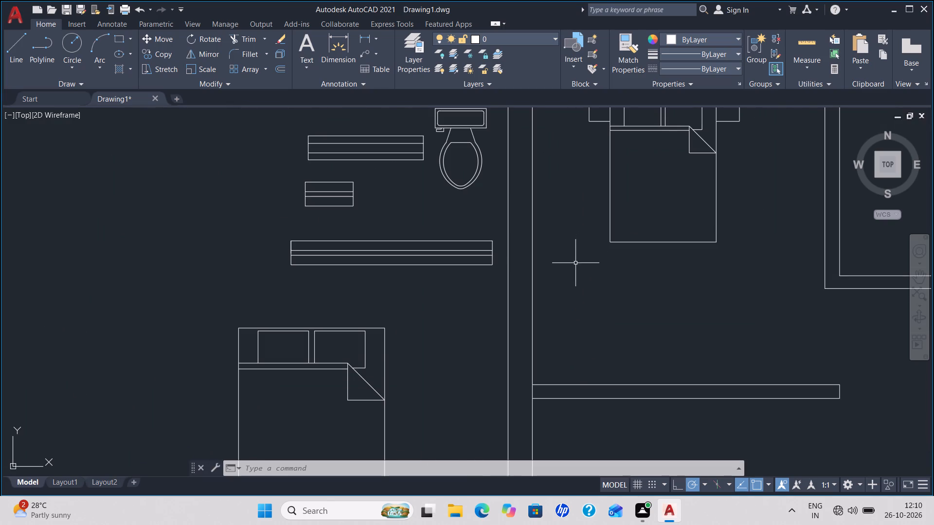
middle_drag(626, 244, 445, 388)
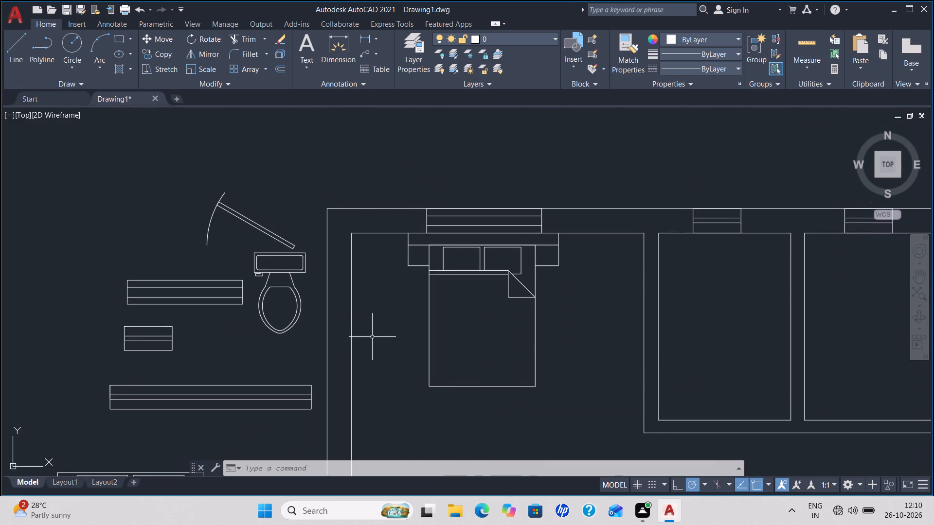
middle_drag(391, 343, 513, 241)
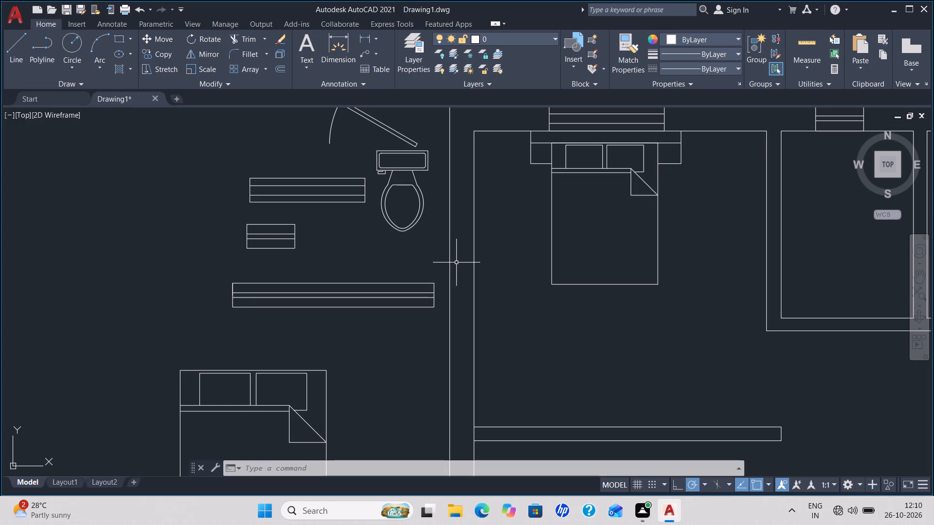
key(l)
key(Return)
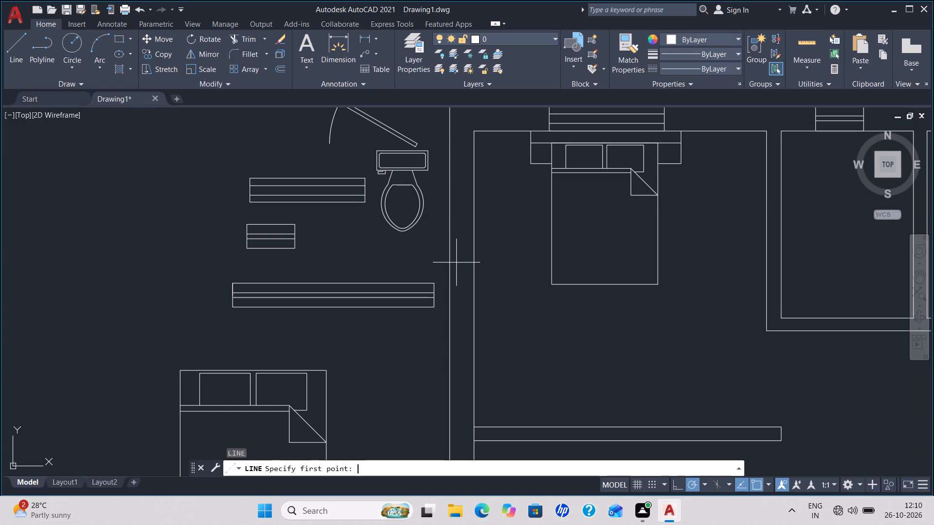
click(474, 176)
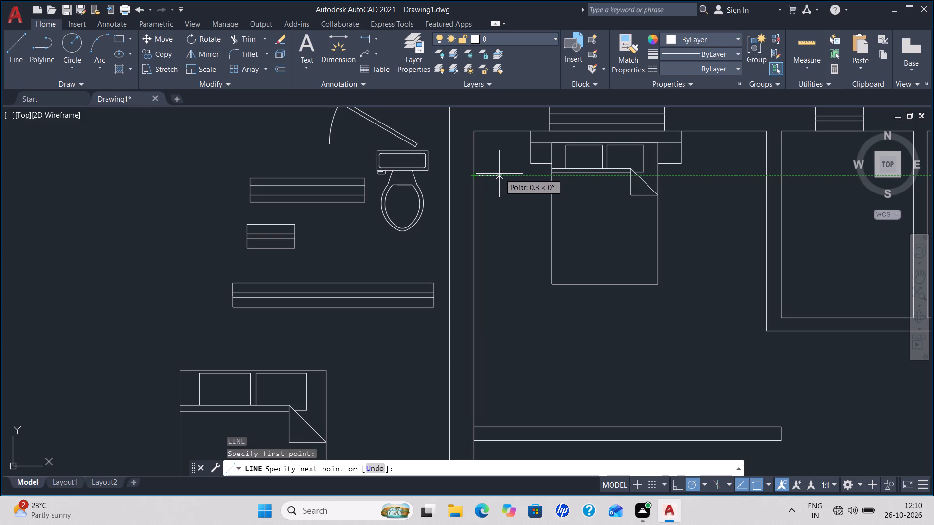
click(499, 174)
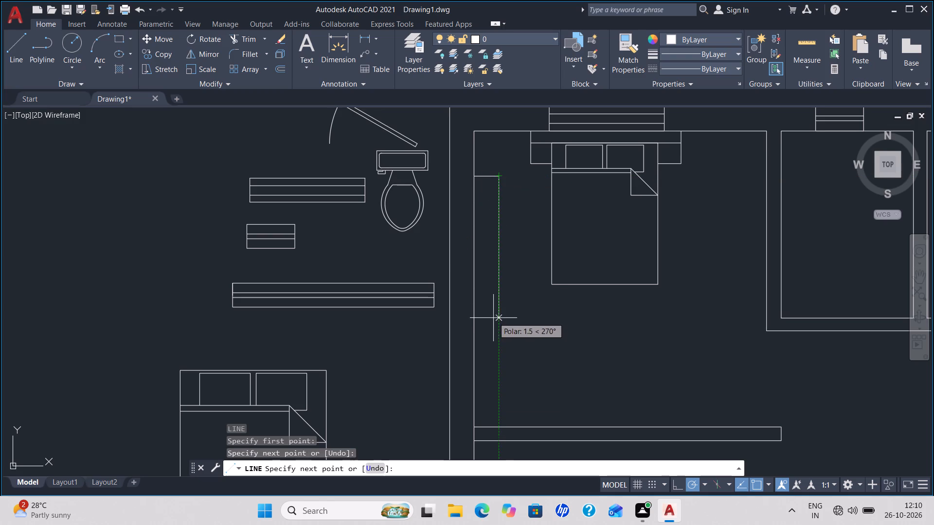
click(500, 330)
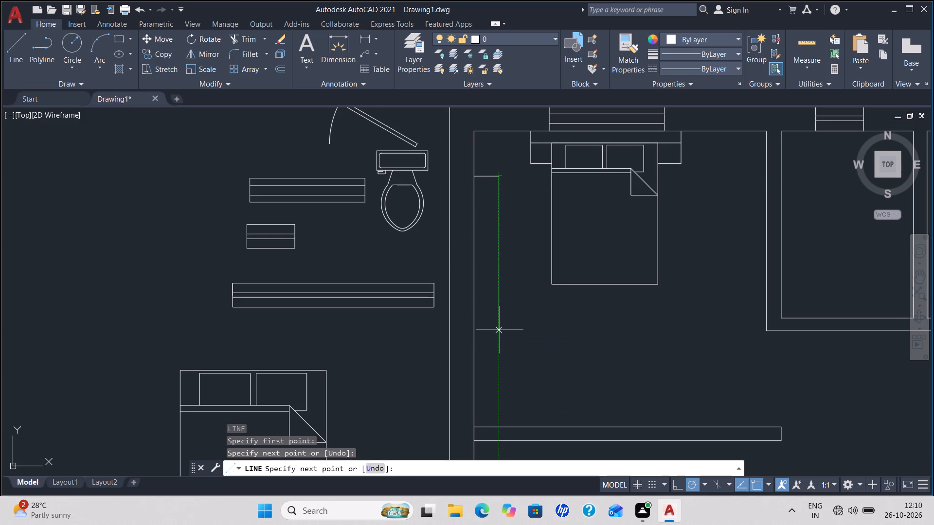
click(474, 331)
key(Escape)
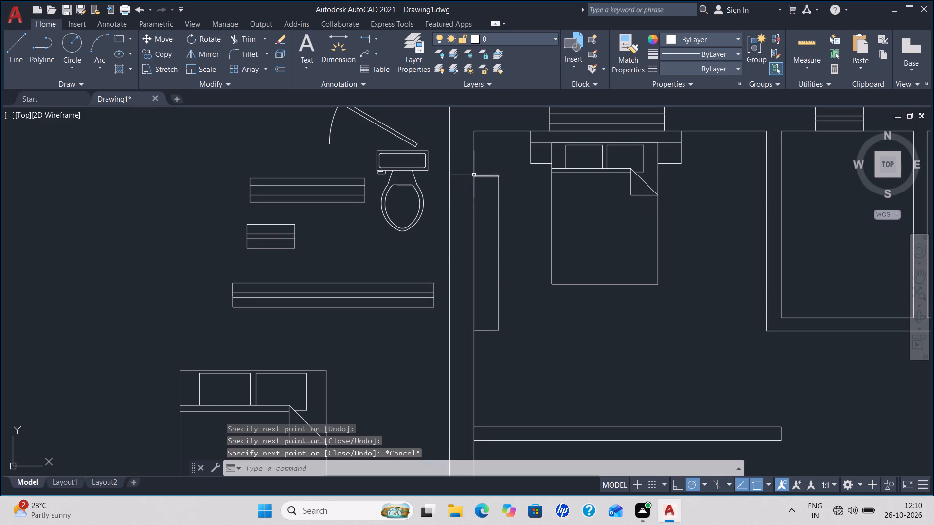
key(Return)
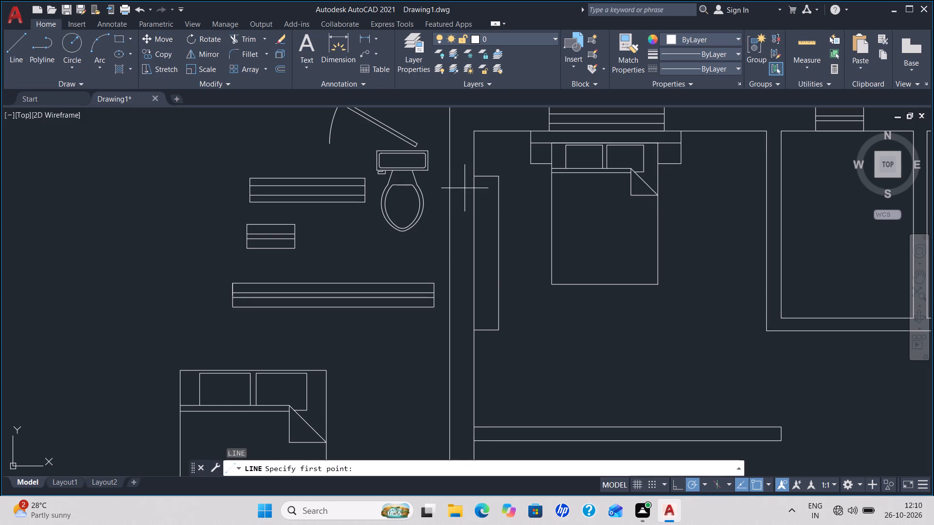
click(475, 173)
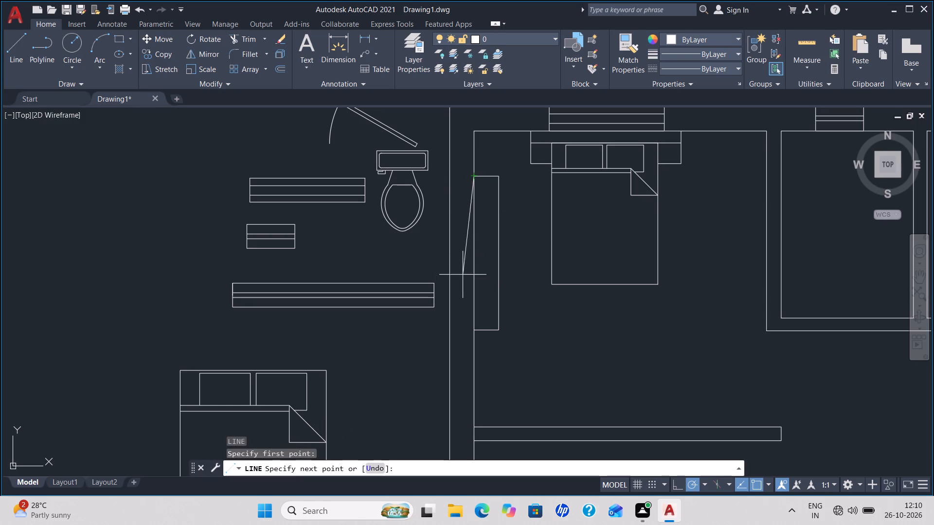
click(472, 328)
key(Escape)
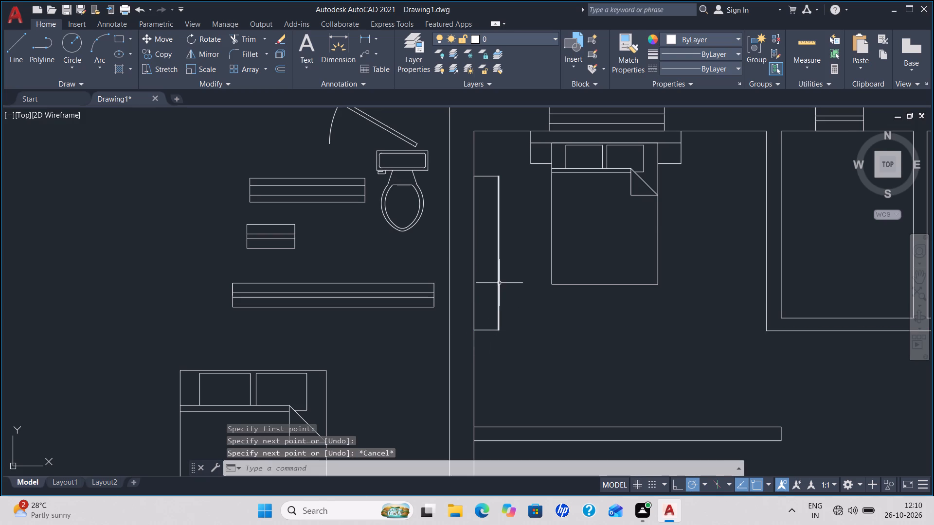
Group the four lines of the cabinet on the bedroom's left wall into one object.
click(498, 282)
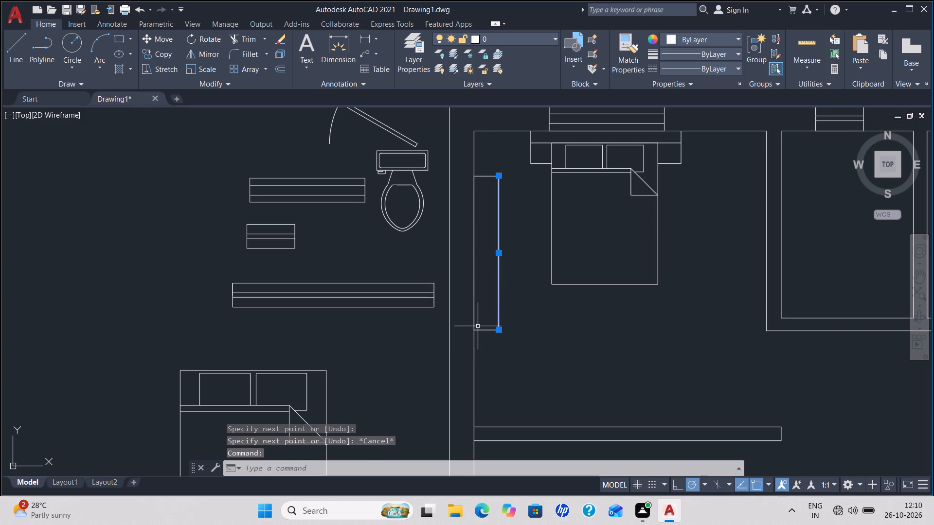
click(480, 331)
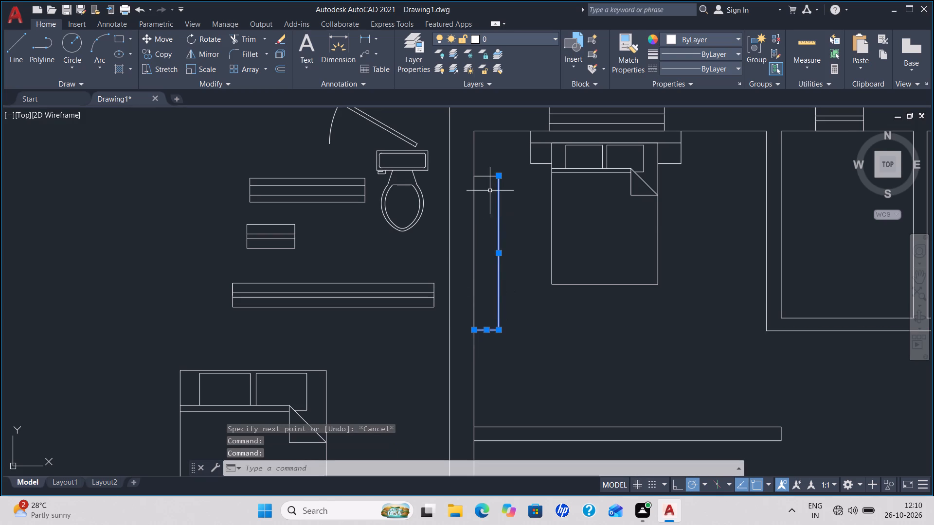
click(482, 175)
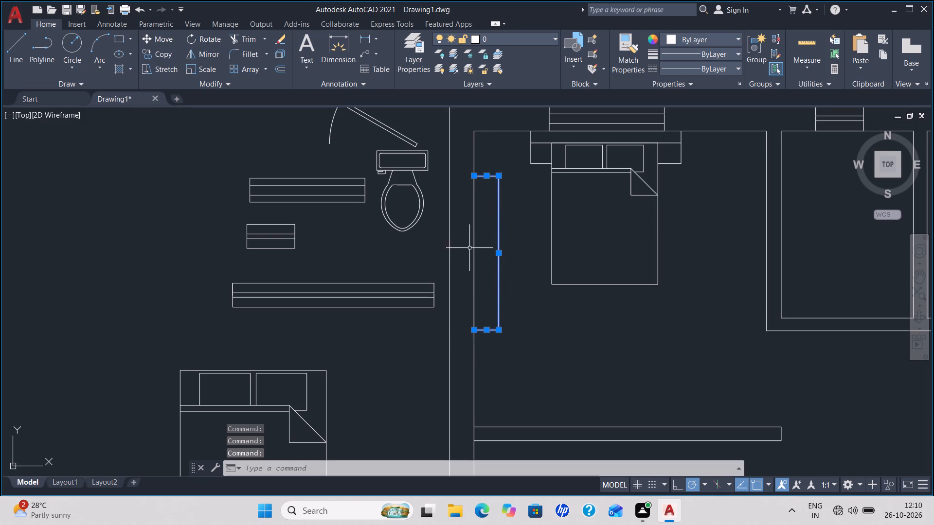
click(473, 247)
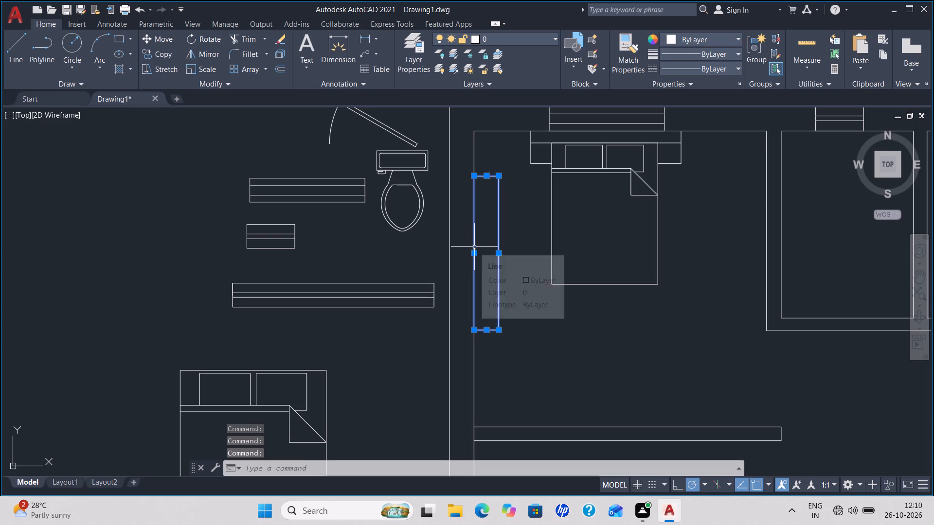
key(g)
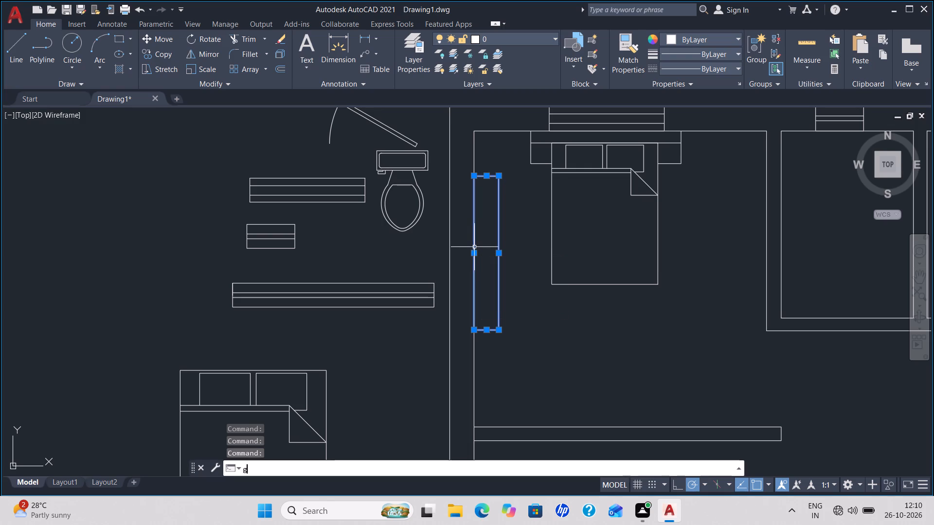
key(Return)
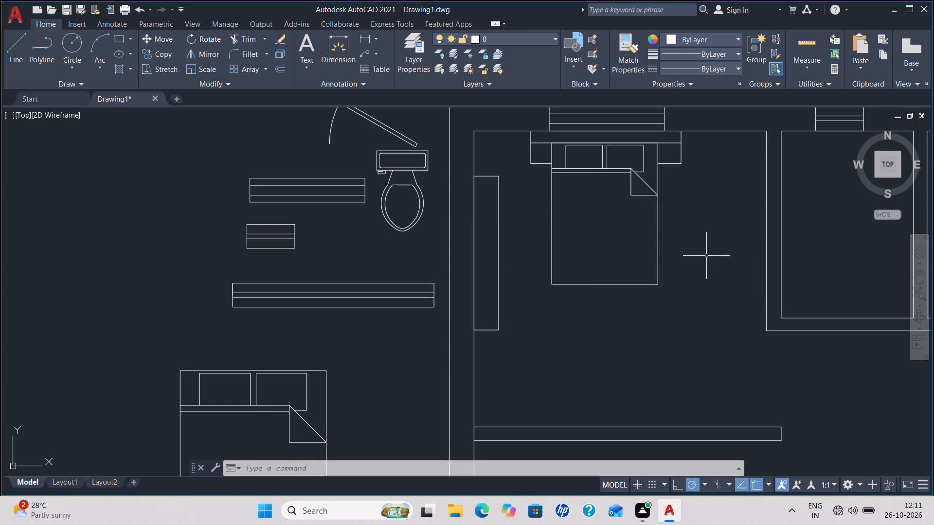
Mirror the bed with its headboard and side tables and the wall cabinet about the vertical midline between the two bathrooms, keeping the originals.
click(674, 163)
key(Escape)
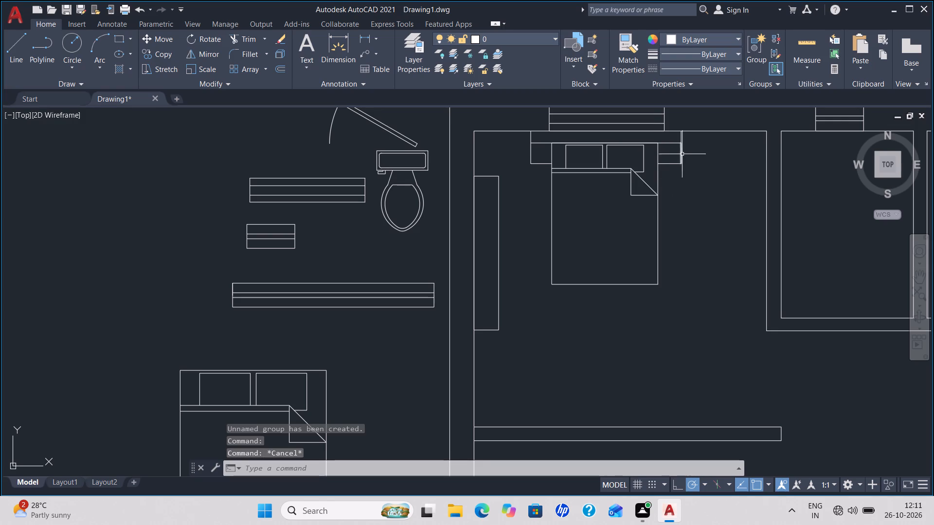
click(682, 158)
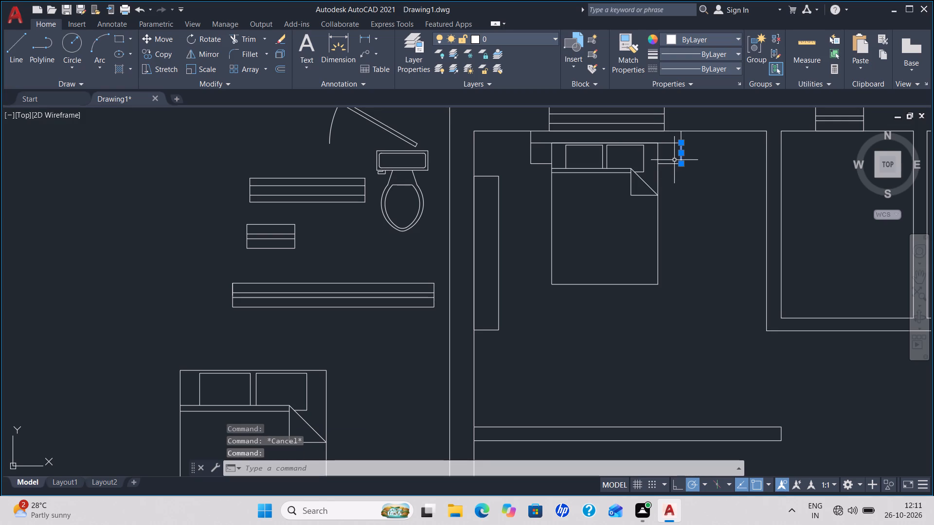
click(670, 165)
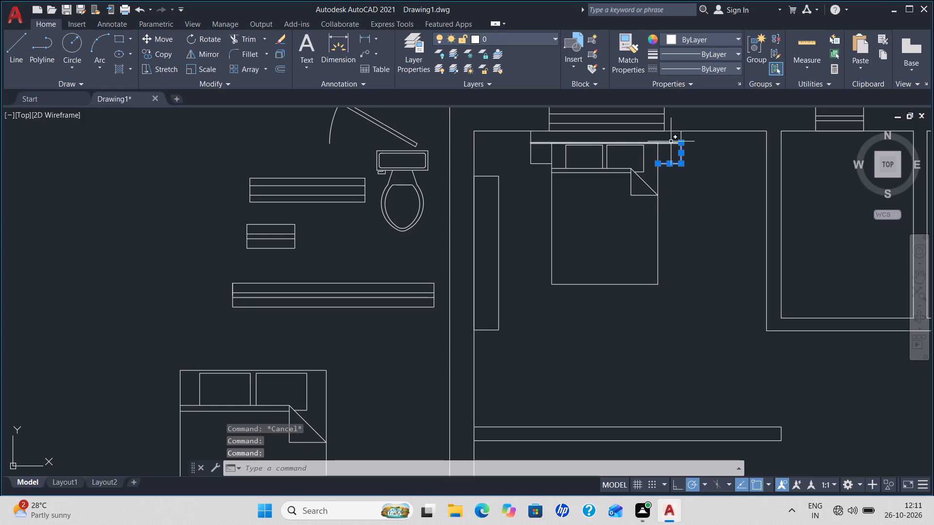
click(671, 141)
click(682, 135)
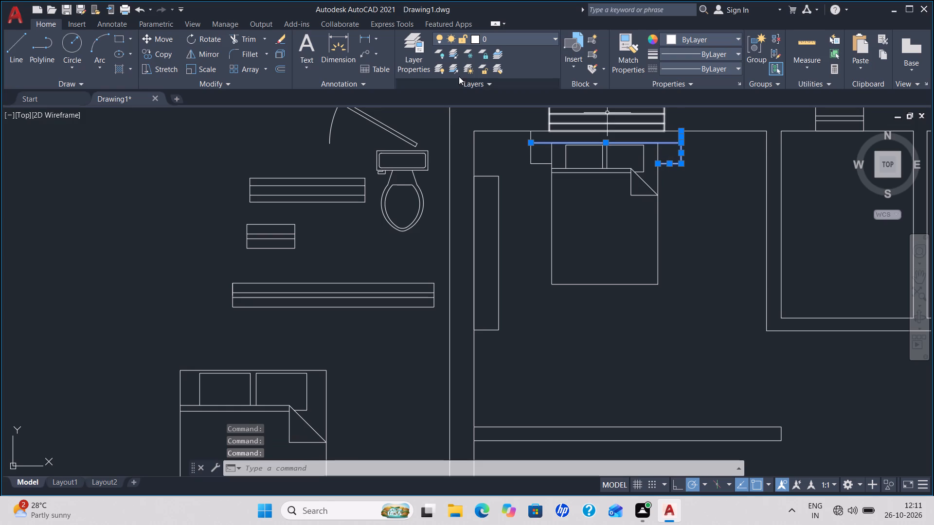
click(530, 135)
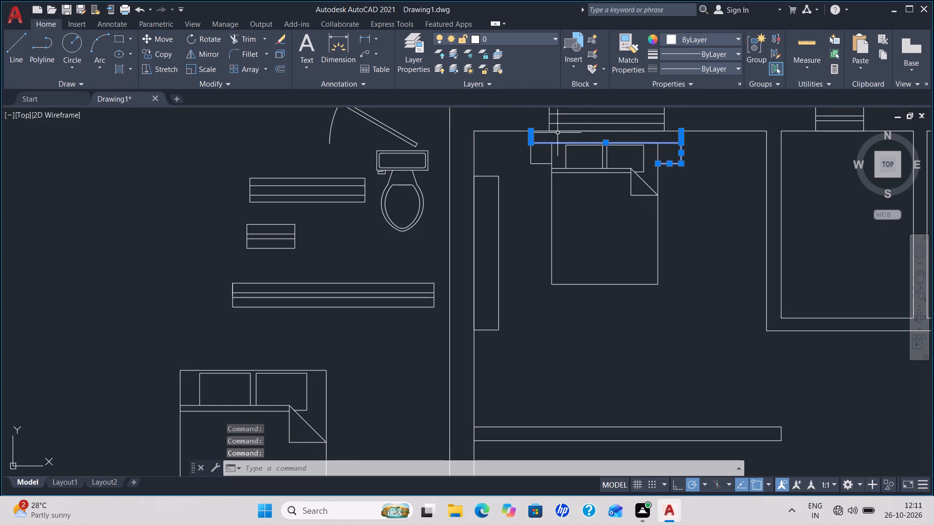
click(531, 155)
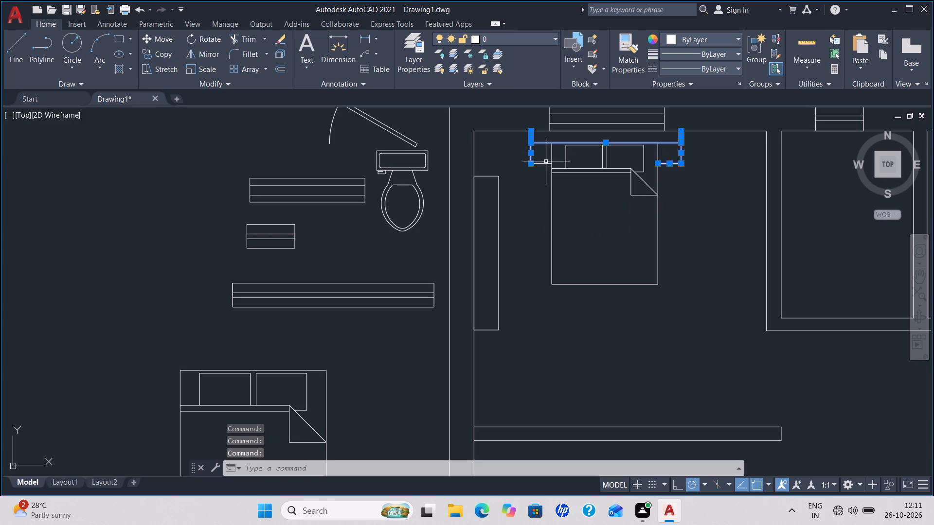
click(542, 163)
click(566, 172)
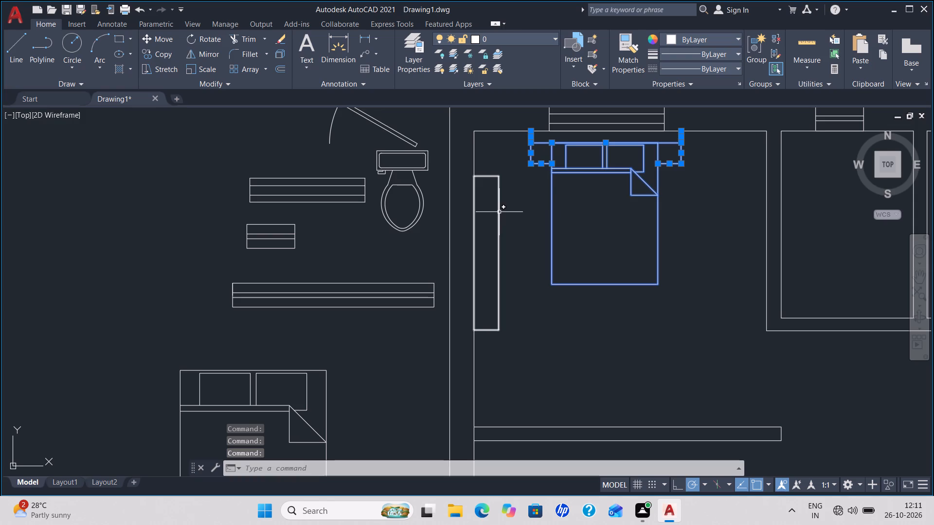
click(499, 212)
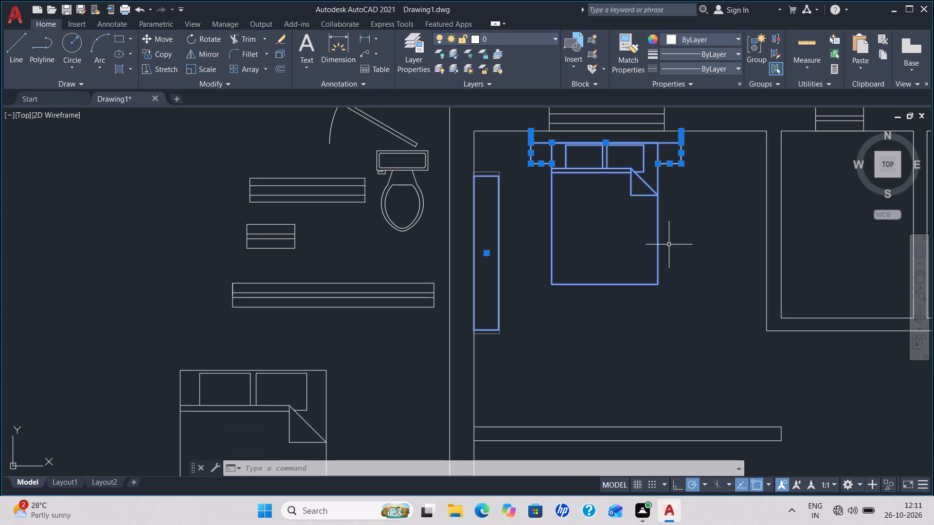
text(mi)
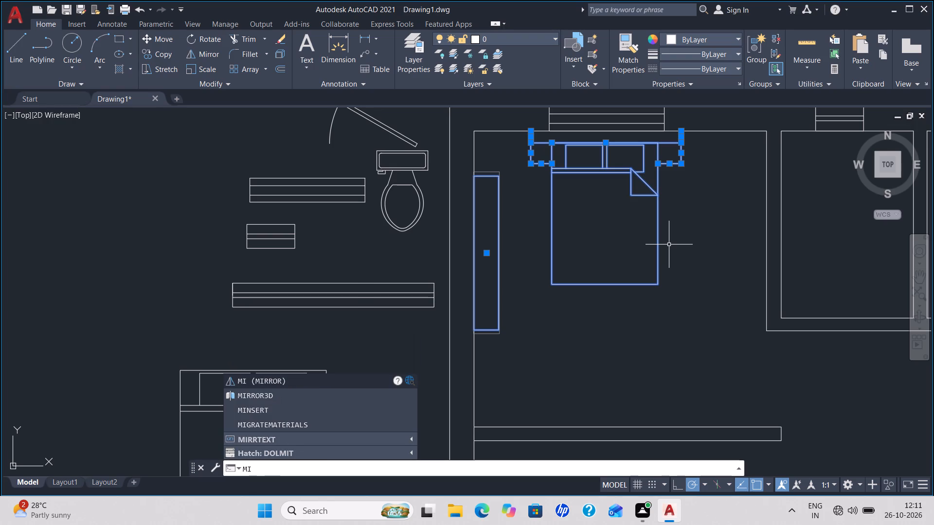
key(Return)
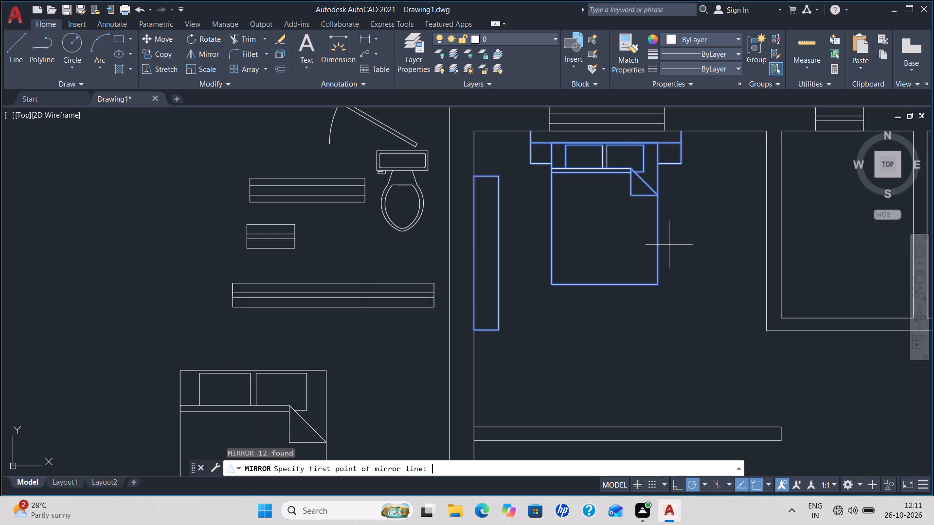
scroll(813, 267, down, 1)
middle_drag(813, 266, 425, 274)
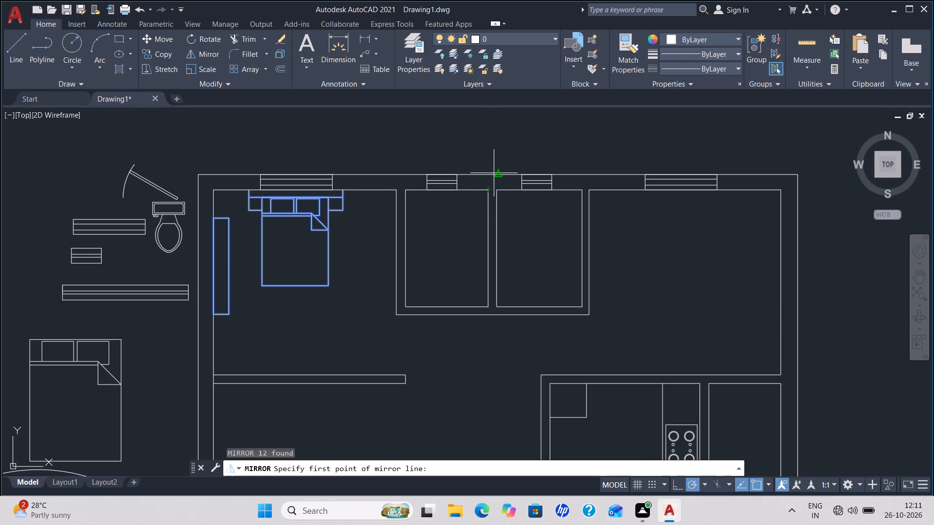
scroll(486, 175, up, 4)
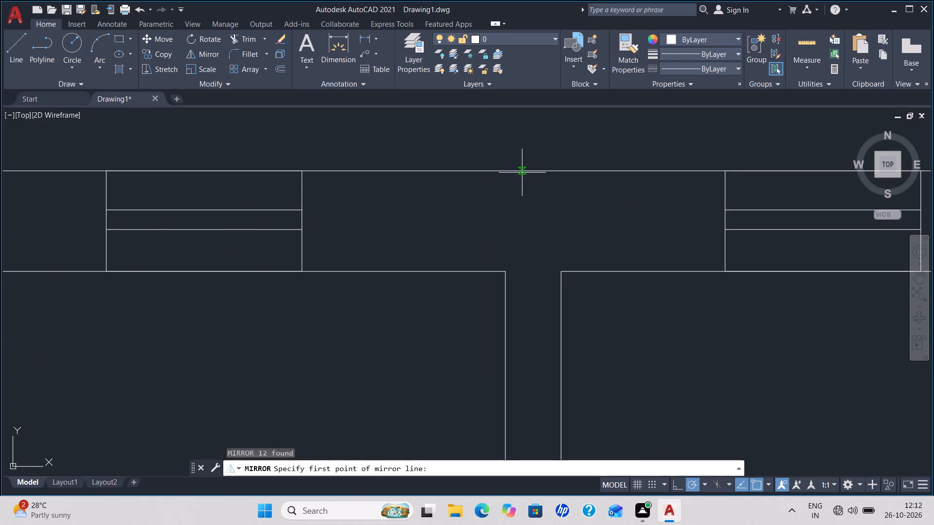
click(533, 271)
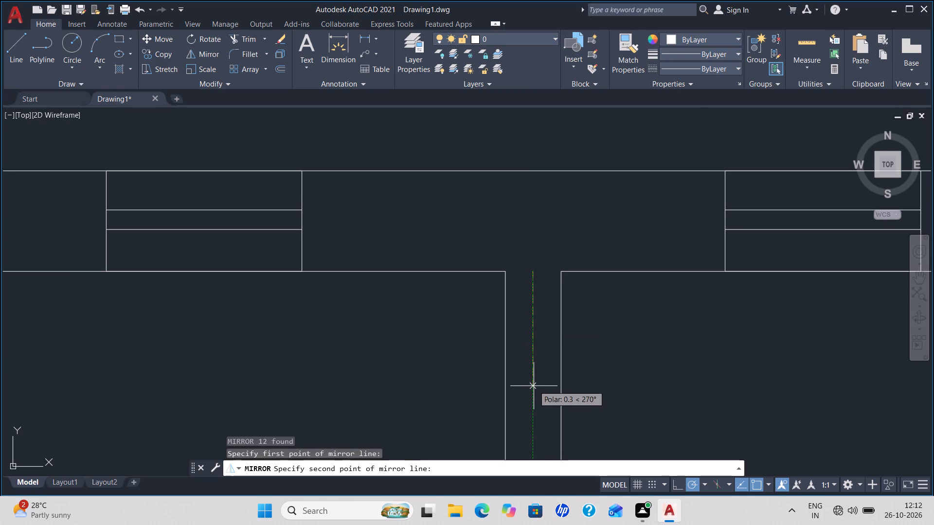
click(531, 387)
scroll(601, 310, down, 3)
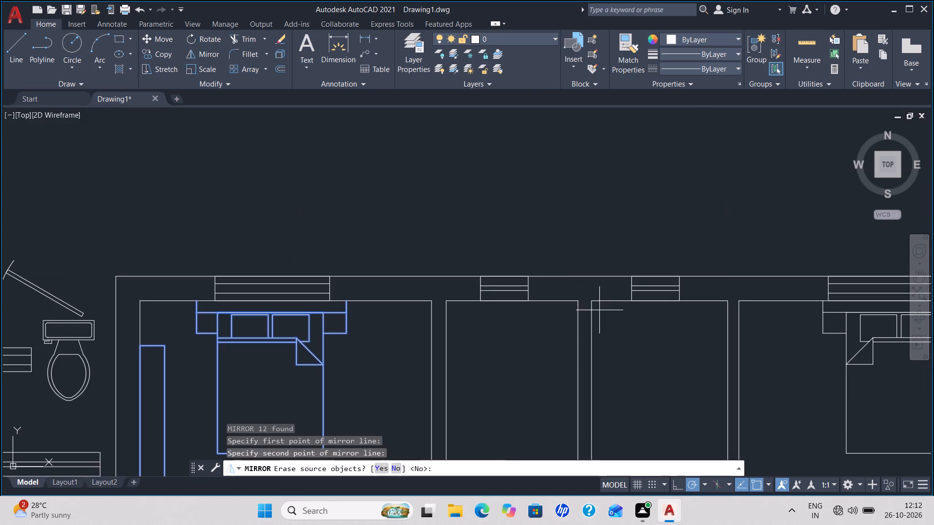
middle_drag(620, 315, 366, 175)
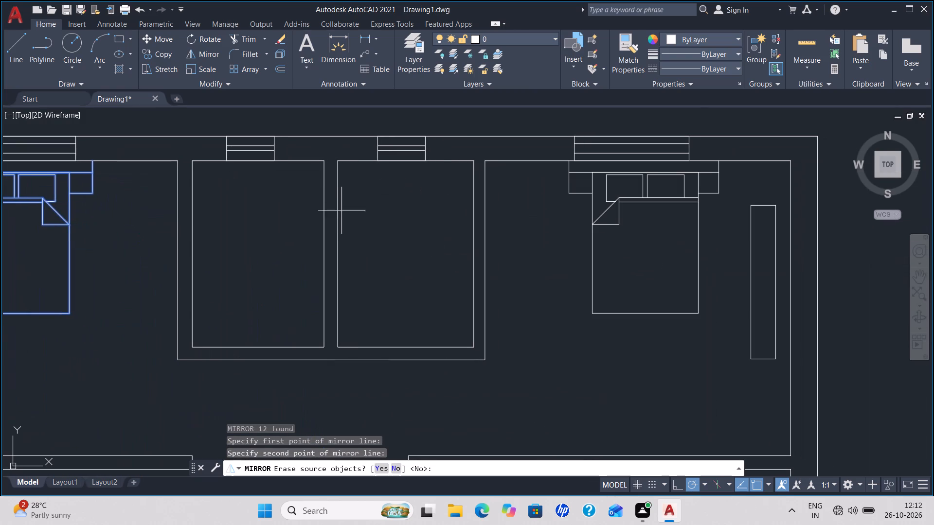
click(518, 285)
key(space)
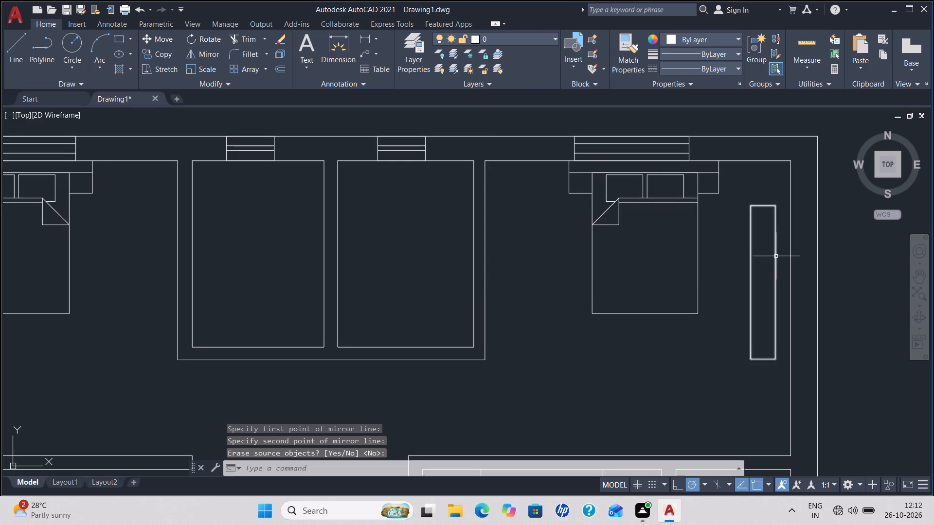
Move the mirrored cabinet flush against the opposite bedroom's outer side wall, keeping its height along the wall.
click(776, 255)
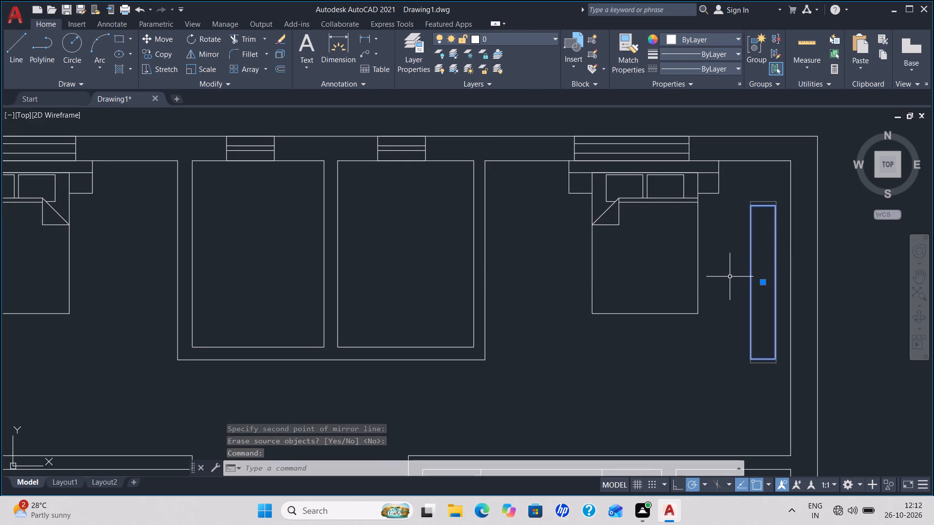
key(m)
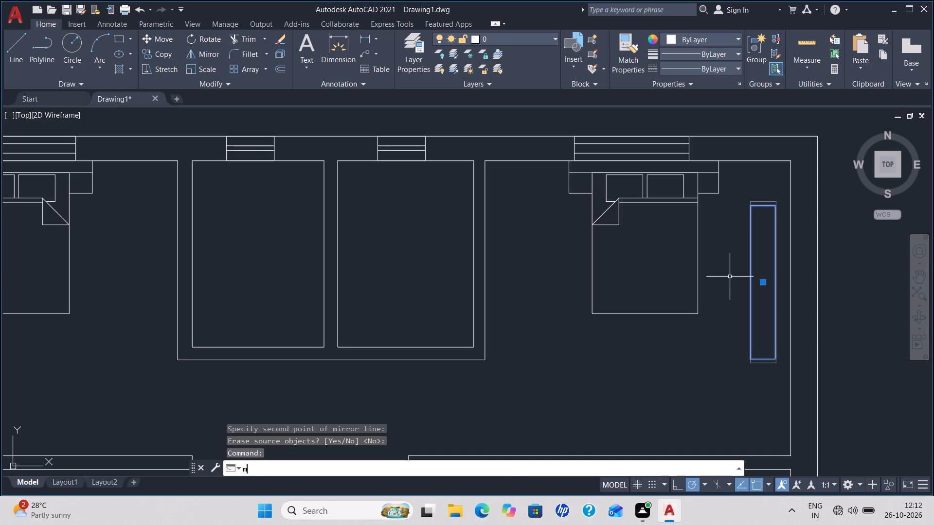
key(Return)
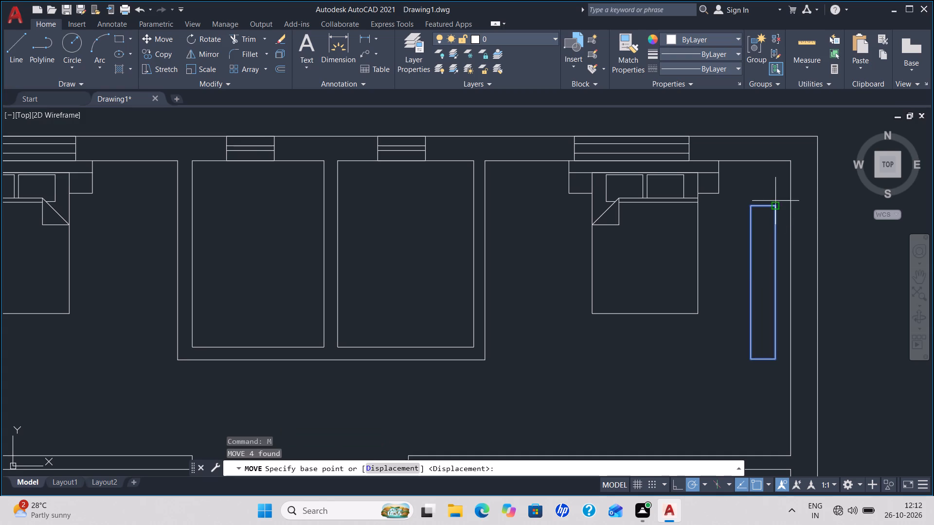
click(778, 207)
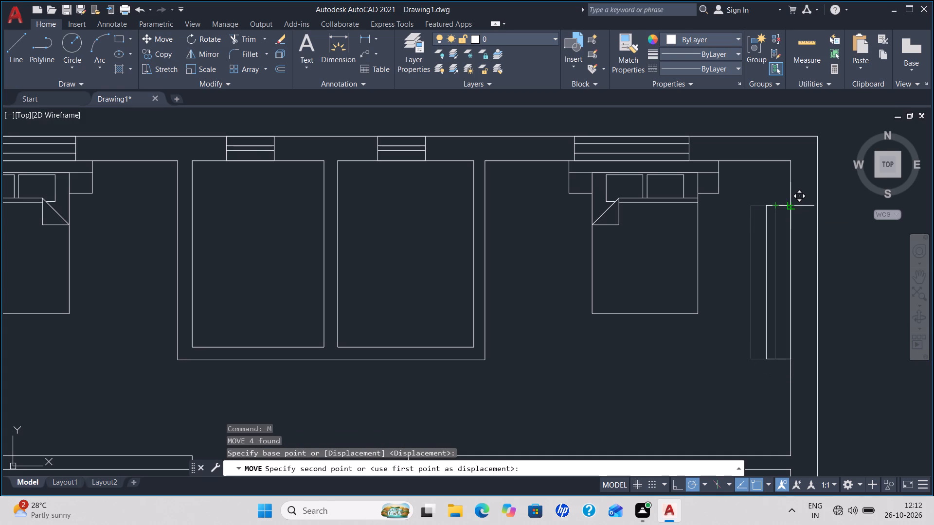
click(789, 208)
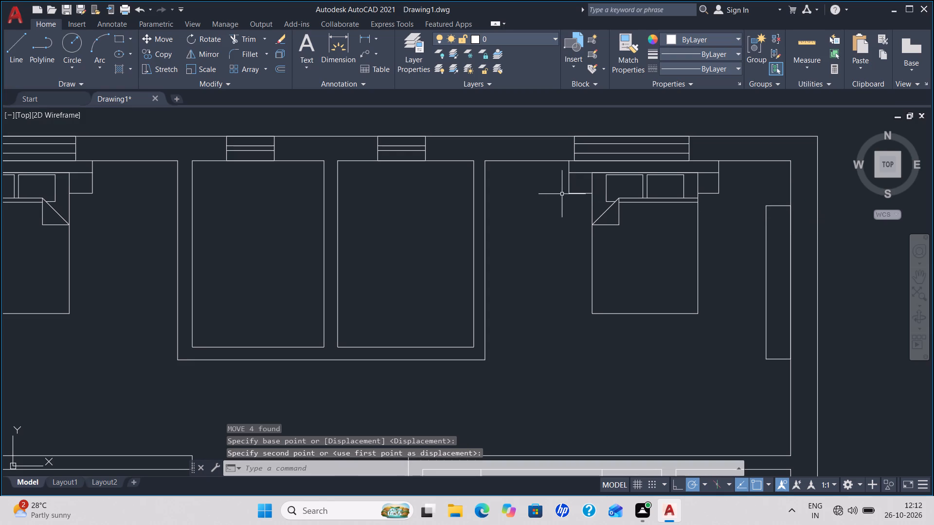
Group the mirrored bed with its headboard and side-table lines into one object.
click(709, 340)
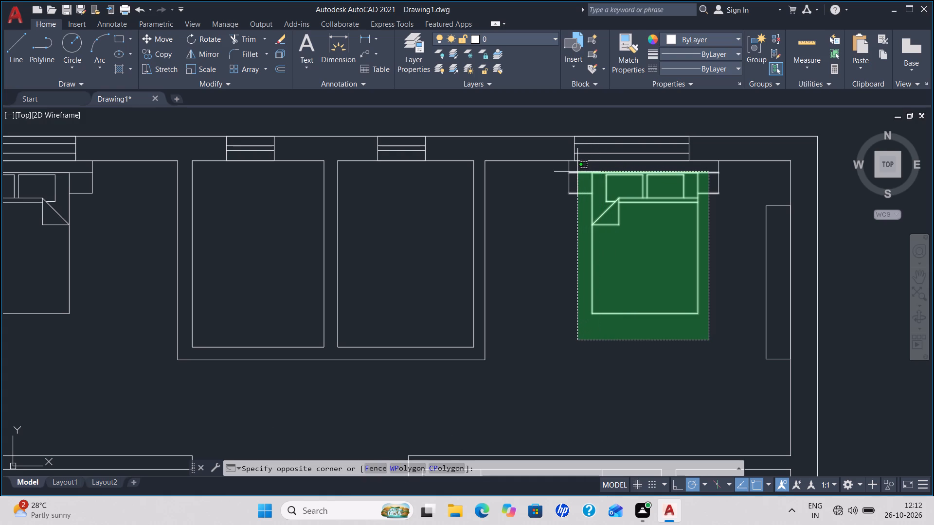
click(563, 169)
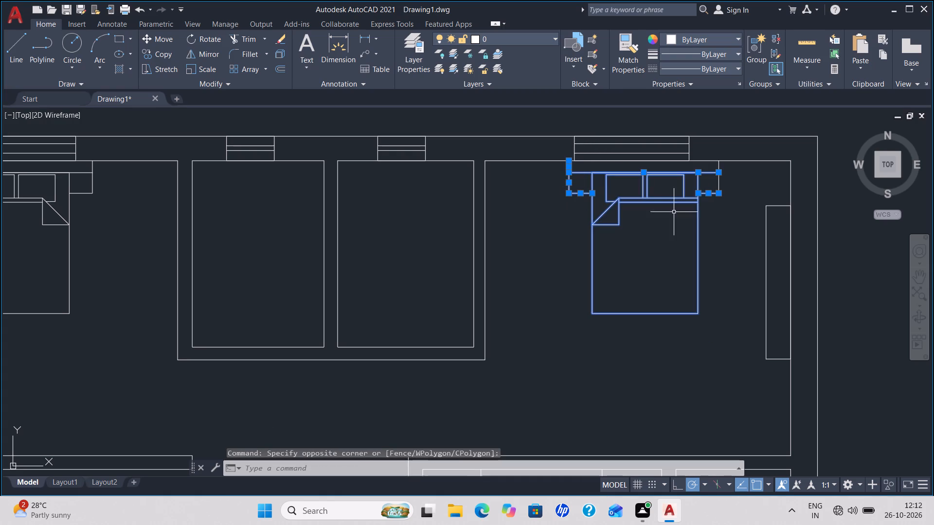
click(718, 166)
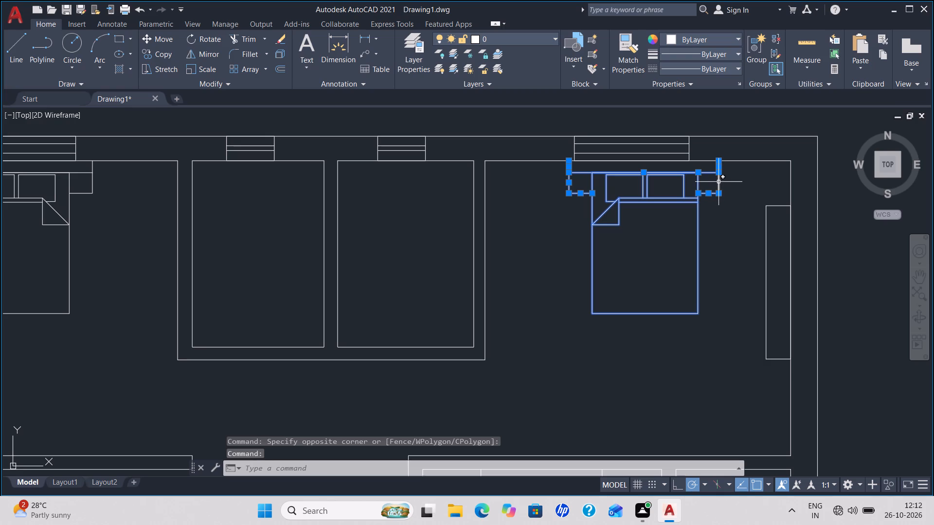
click(718, 182)
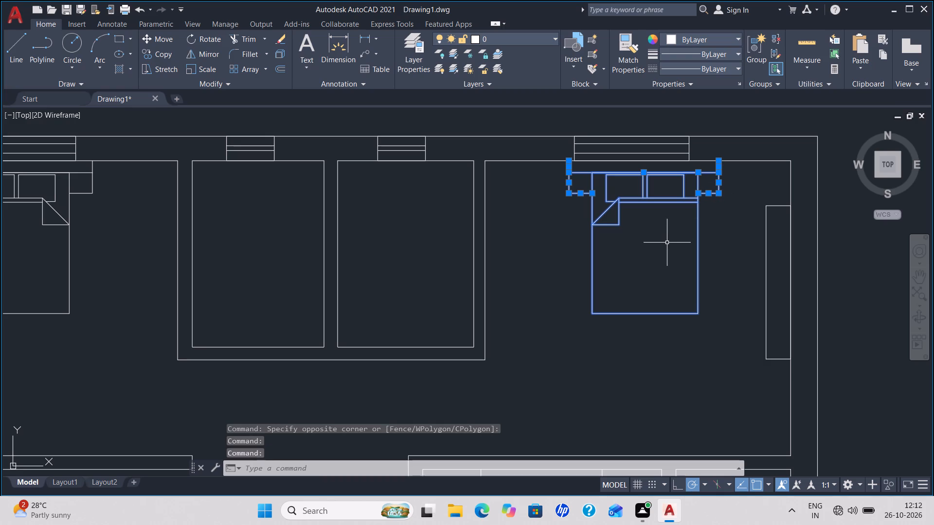
key(g)
key(Return)
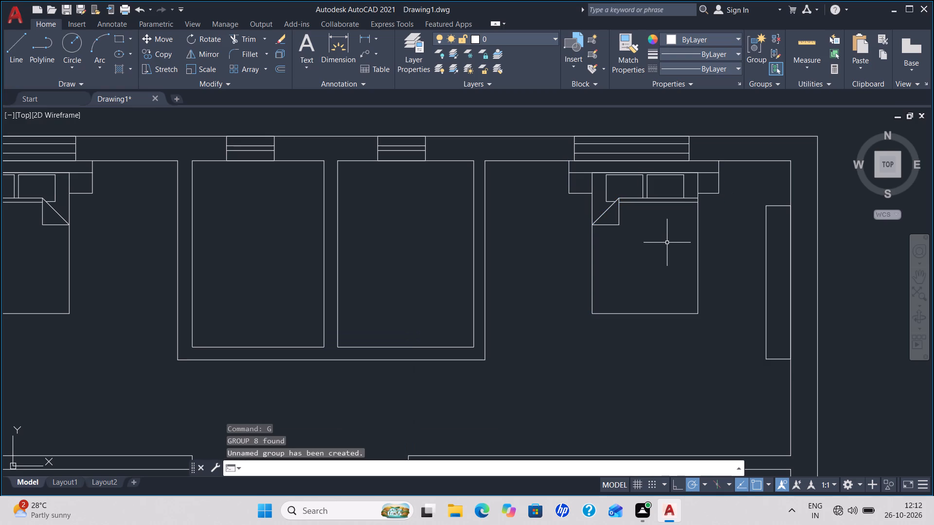
Move the grouped mirrored bed along the upper wall until it is roughly centred on the bedroom window, keeping its headboard against the wall.
click(653, 196)
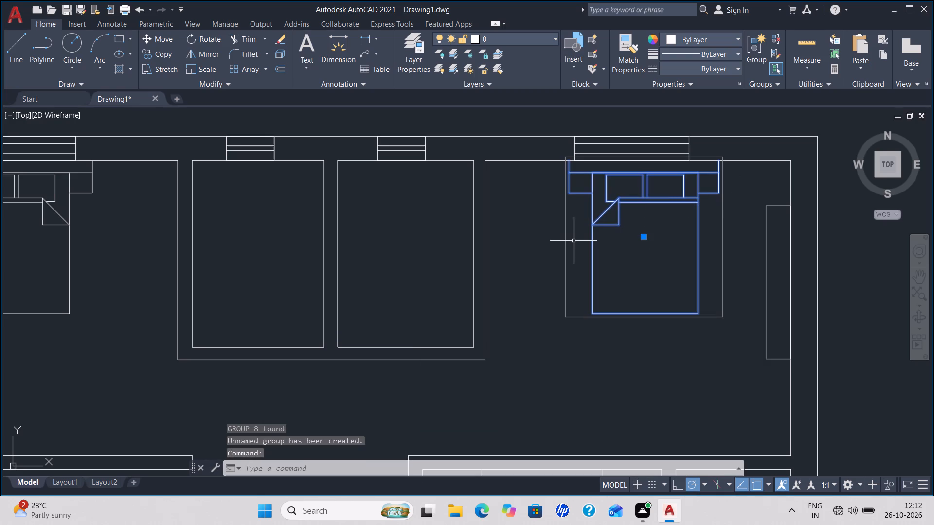
key(m)
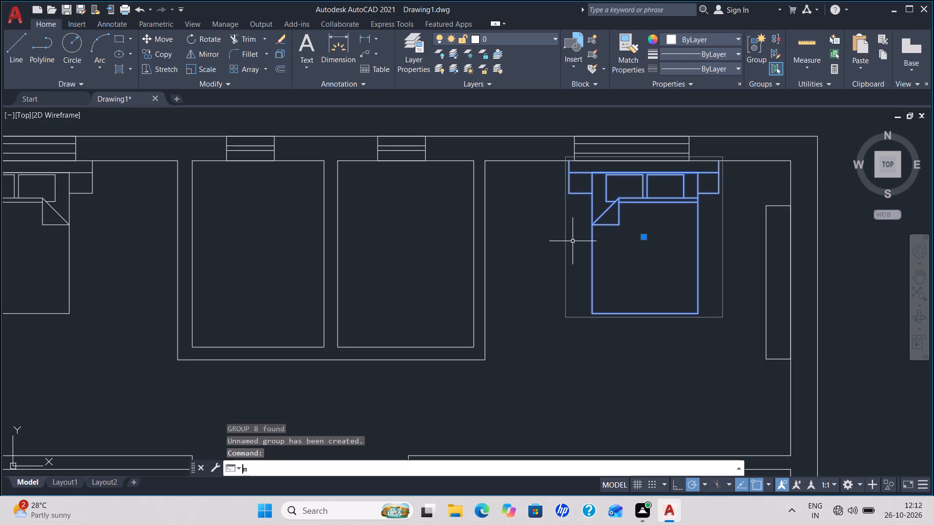
key(Return)
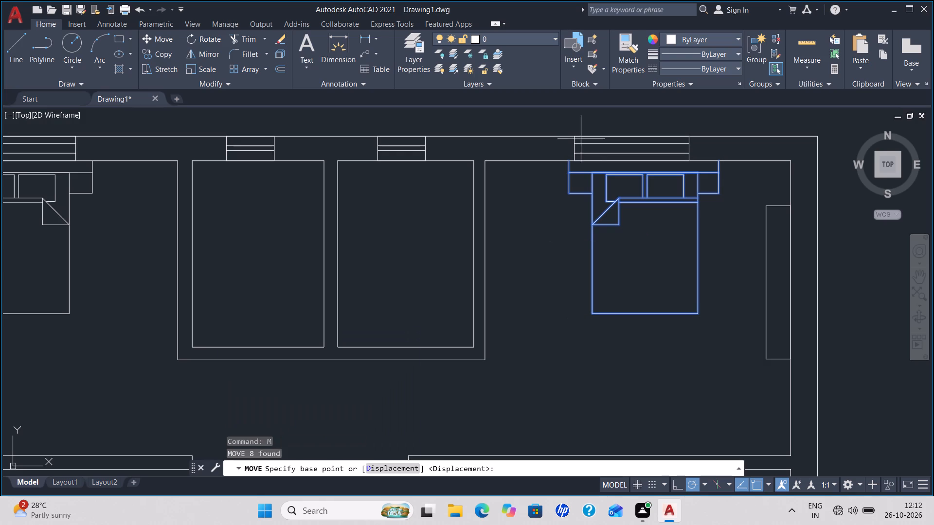
click(567, 163)
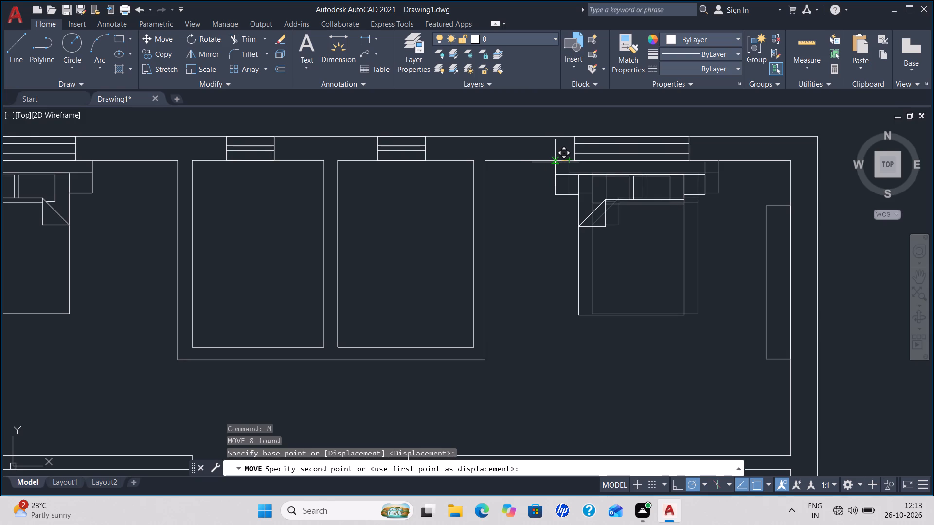
scroll(555, 162, up, 4)
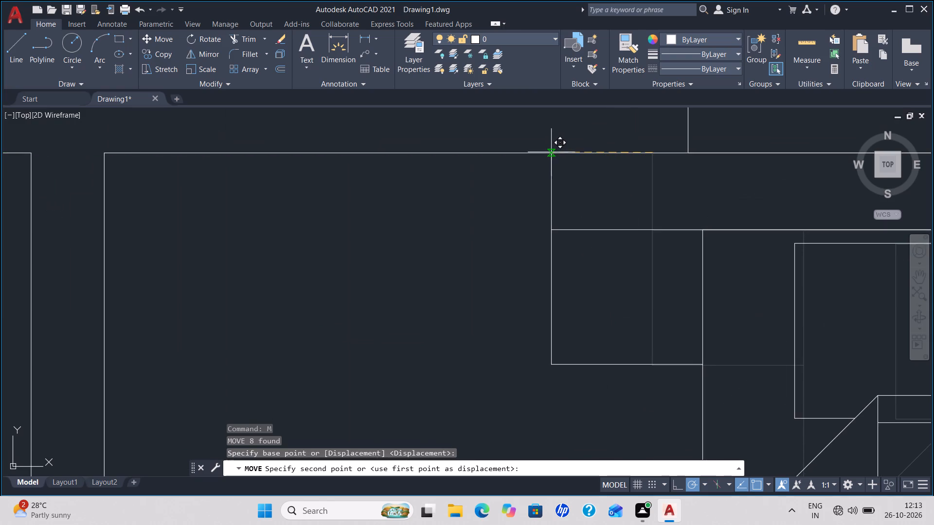
scroll(541, 211, down, 4)
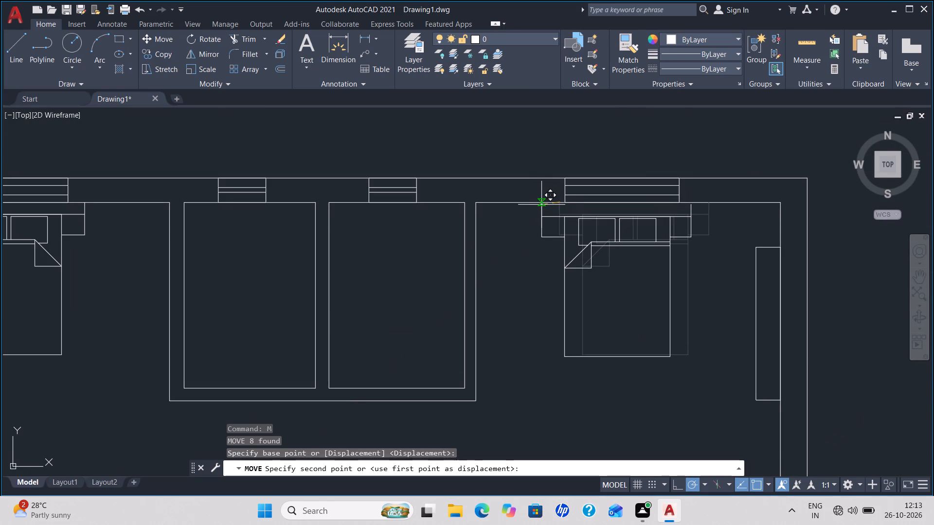
scroll(547, 204, up, 2)
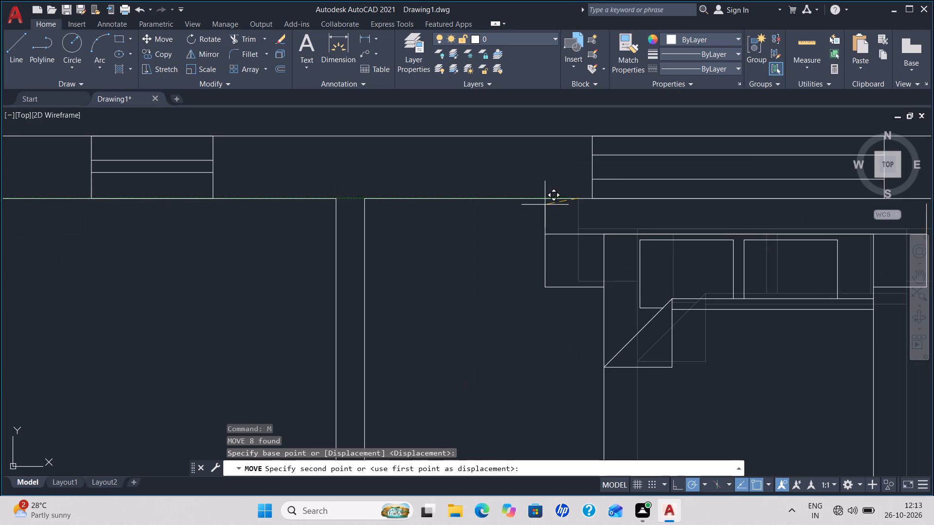
scroll(544, 205, up, 2)
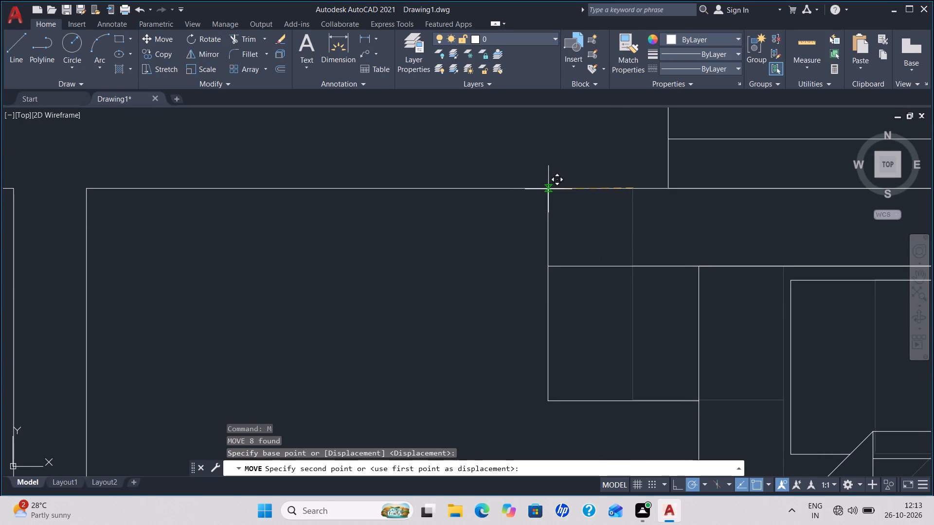
click(548, 189)
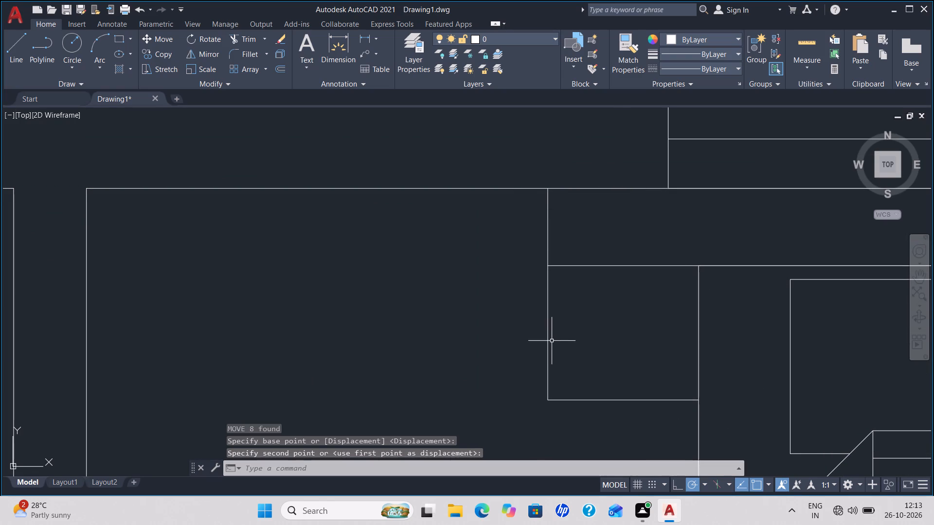
Copy the toilet from outside the plan into the right bathroom, with its tank against the upper wall, centred beneath the window.
scroll(558, 339, down, 4)
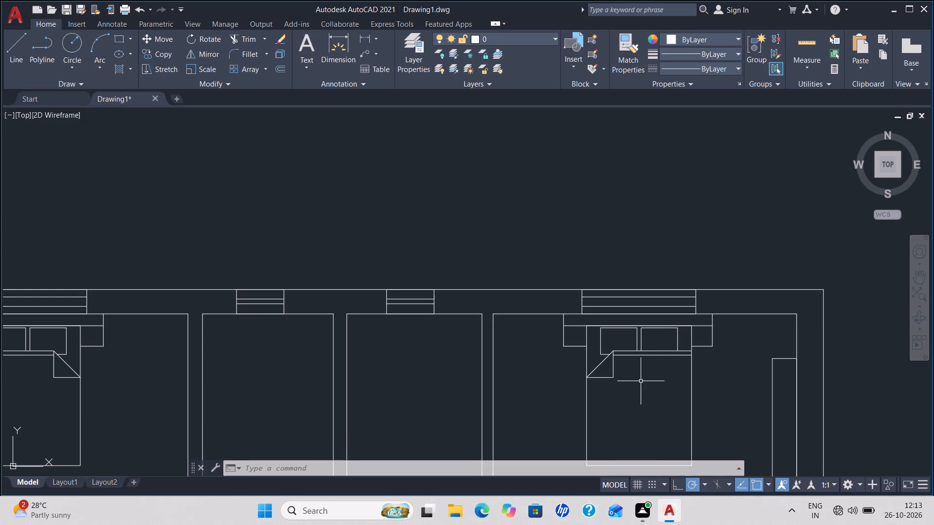
middle_drag(631, 408, 636, 380)
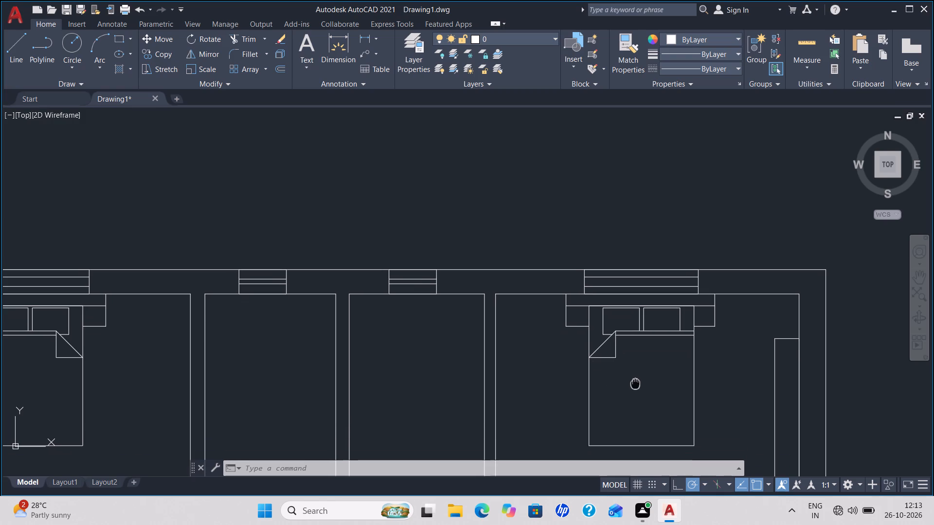
middle_drag(636, 380, 644, 333)
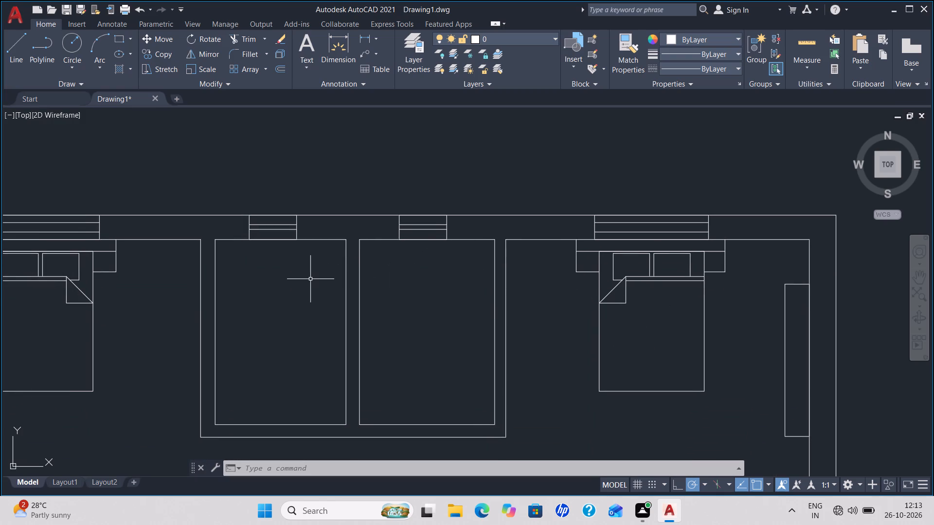
middle_drag(310, 279, 470, 365)
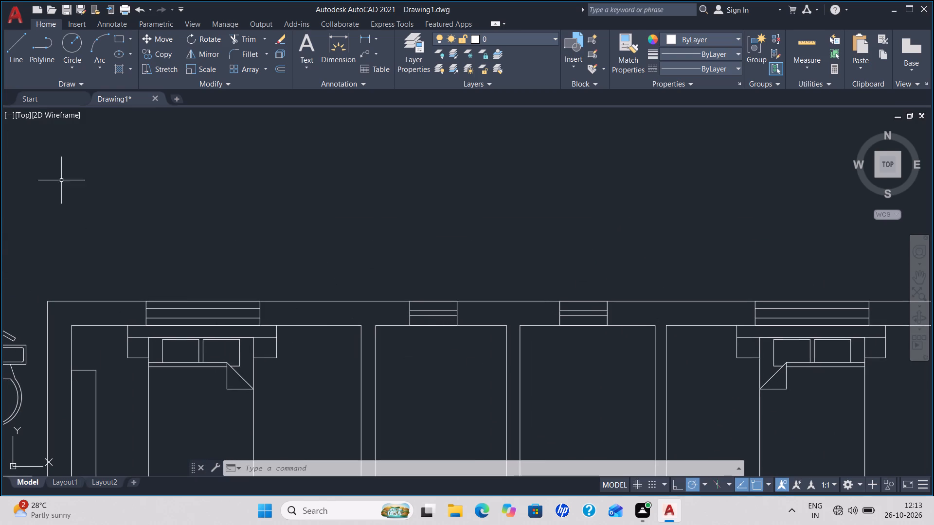
click(23, 351)
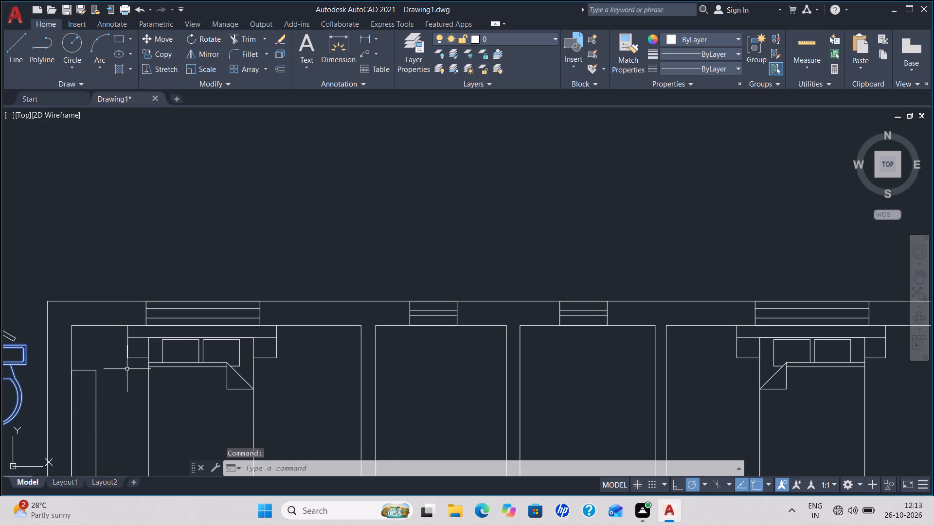
key(m)
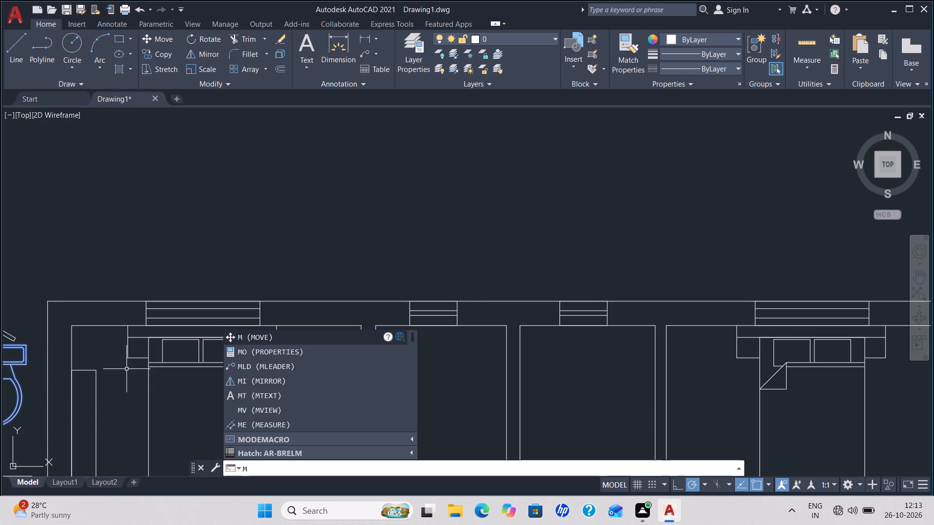
key(BackSpace)
text(co)
key(Return)
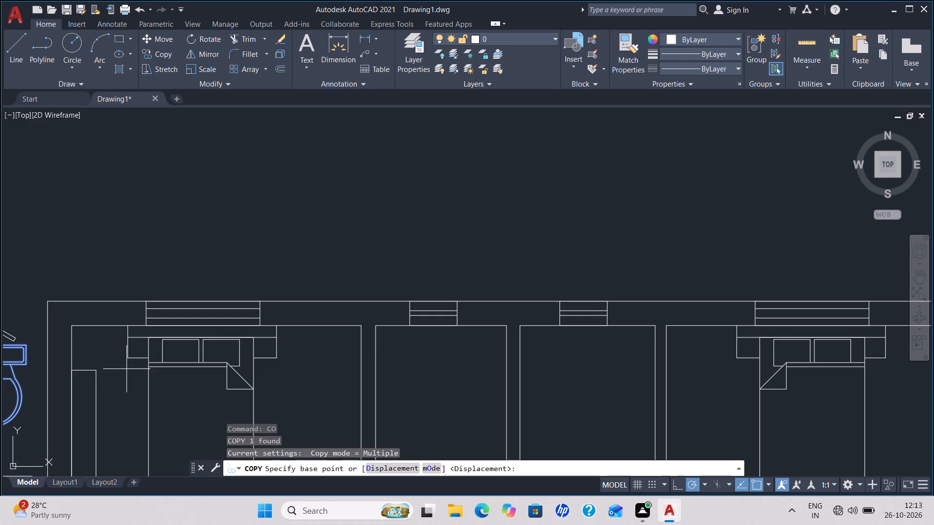
click(27, 346)
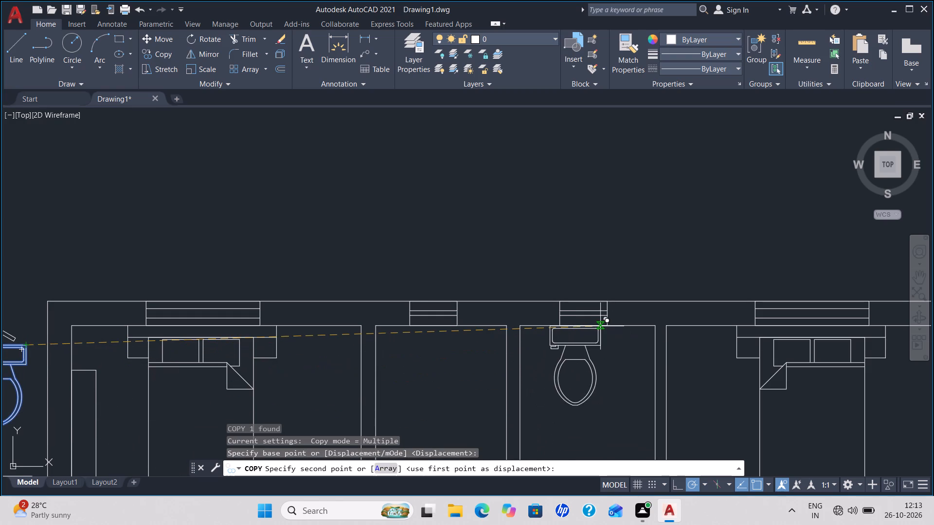
scroll(609, 324, up, 3)
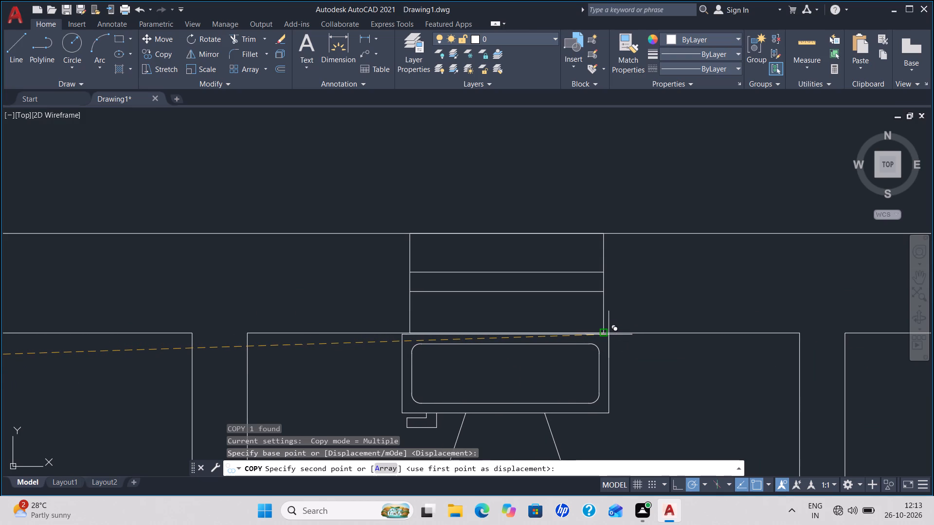
scroll(611, 334, up, 5)
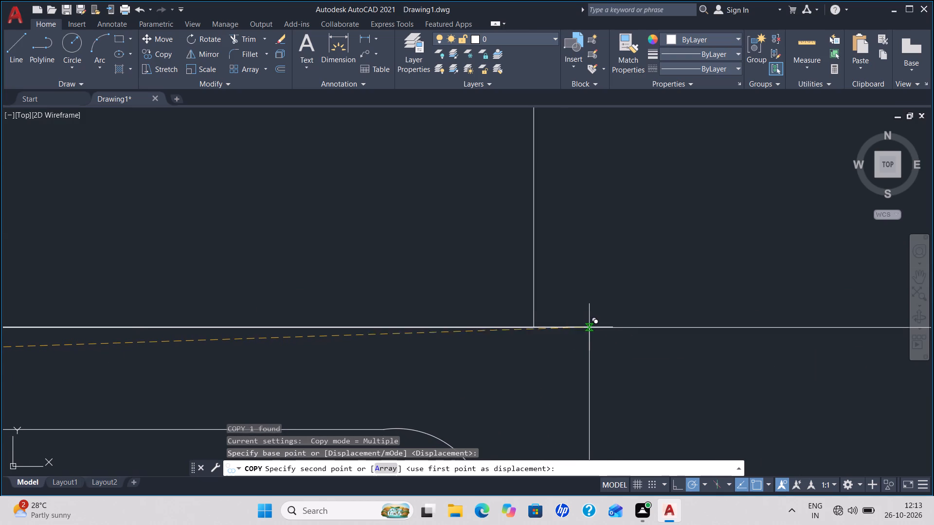
click(590, 329)
Place a second copy of the toilet in the left bathroom, tank against the upper wall and centred beneath the window.
scroll(505, 355, down, 2)
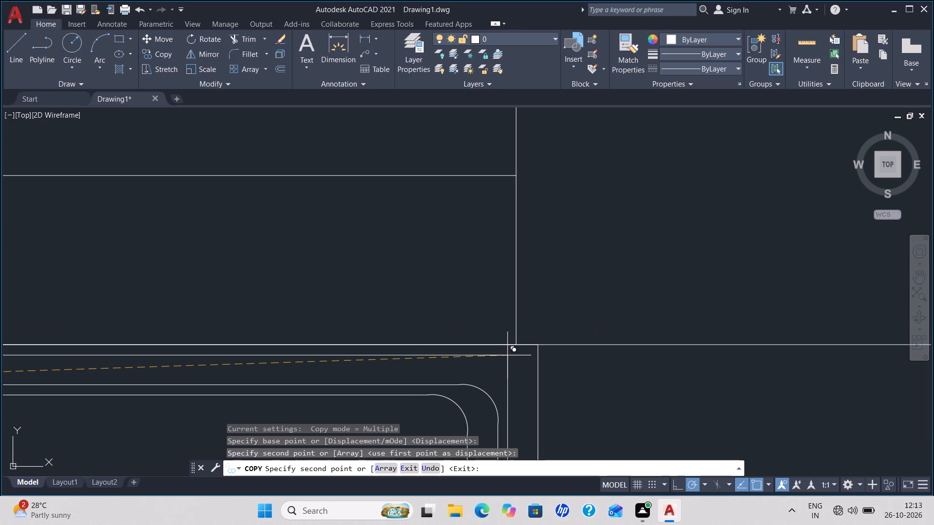
scroll(510, 355, down, 1)
middle_drag(465, 350, 681, 327)
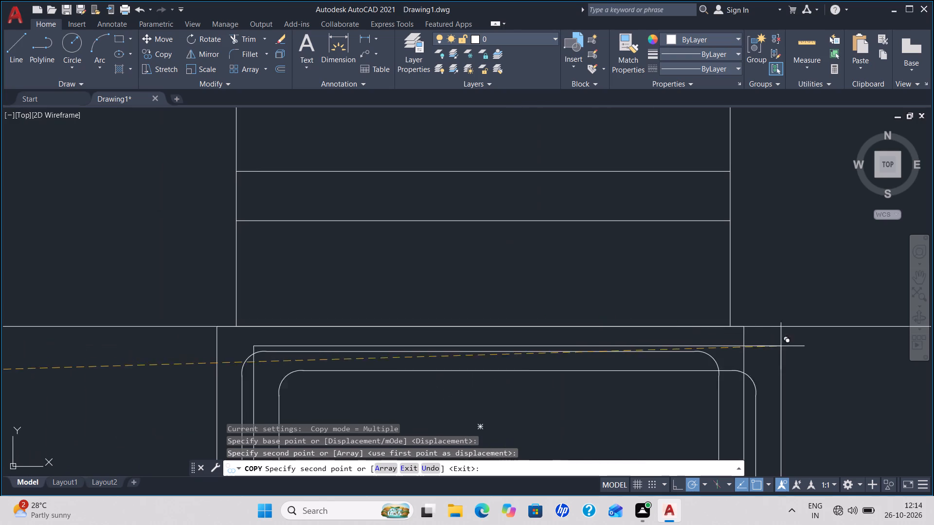
middle_drag(424, 323, 659, 300)
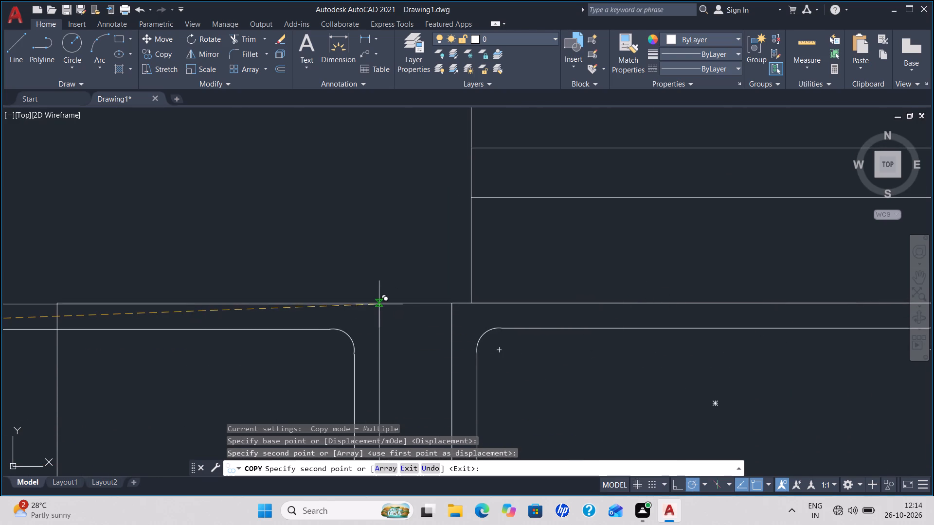
scroll(379, 304, down, 3)
middle_drag(230, 313, 341, 290)
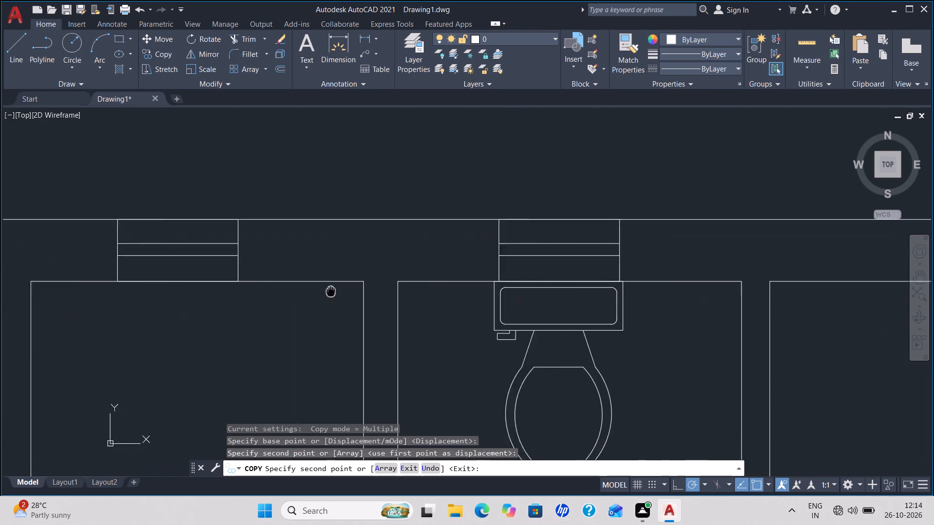
middle_drag(341, 290, 546, 325)
scroll(478, 317, up, 2)
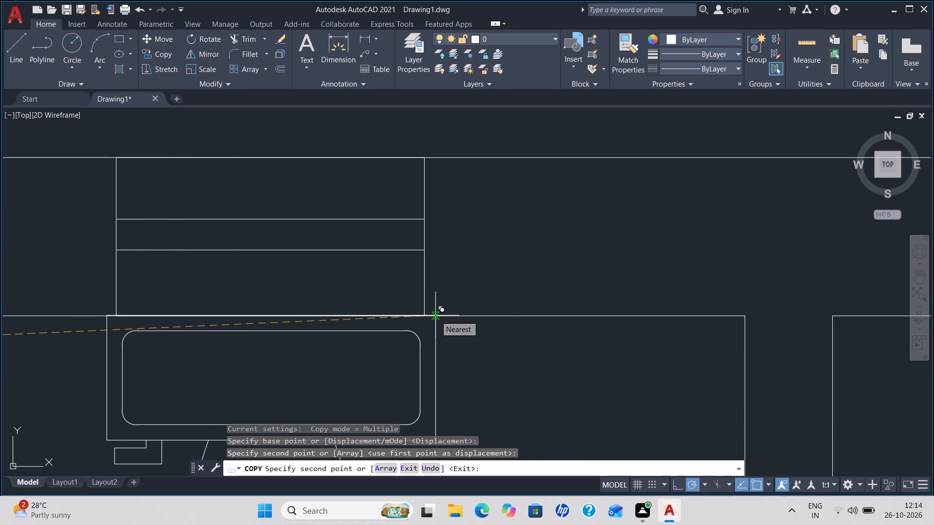
click(435, 315)
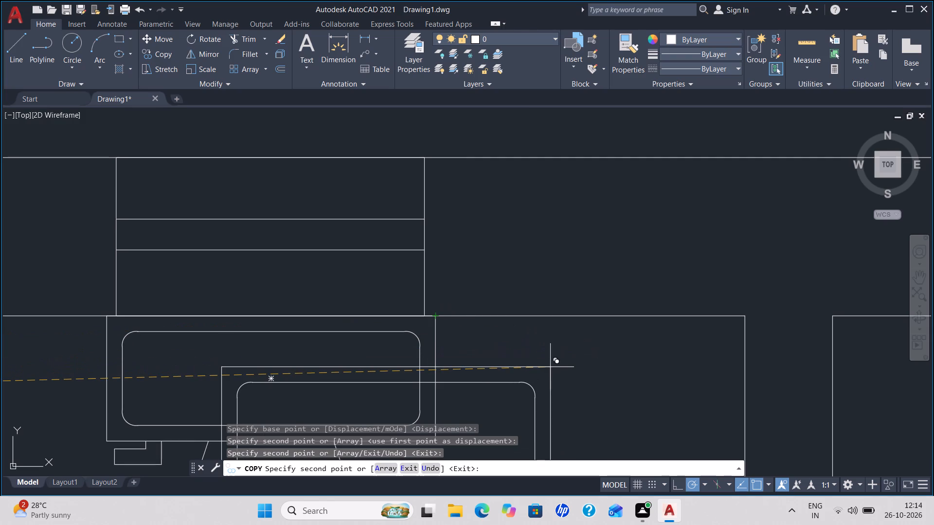
key(Escape)
Examine the placement of the toilets in the two bathrooms relative to the windows and walls.
scroll(550, 361, down, 1)
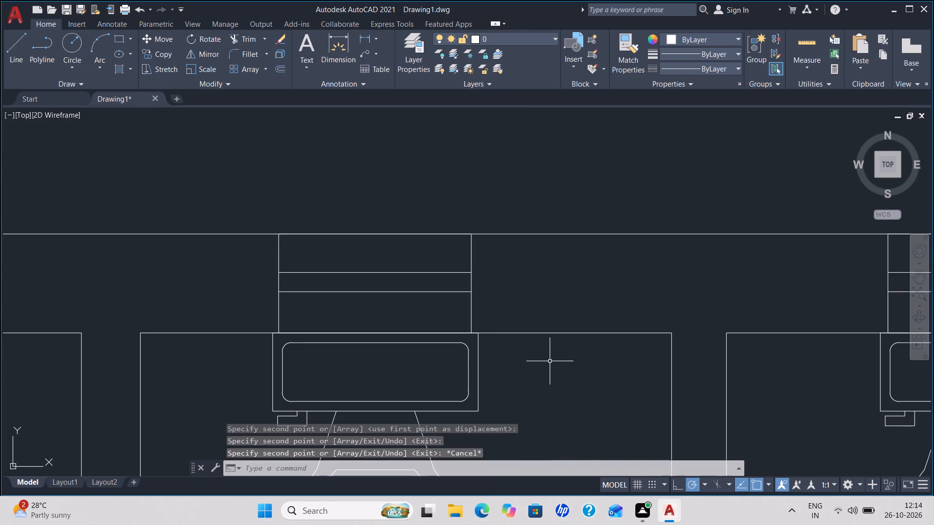
scroll(550, 361, down, 2)
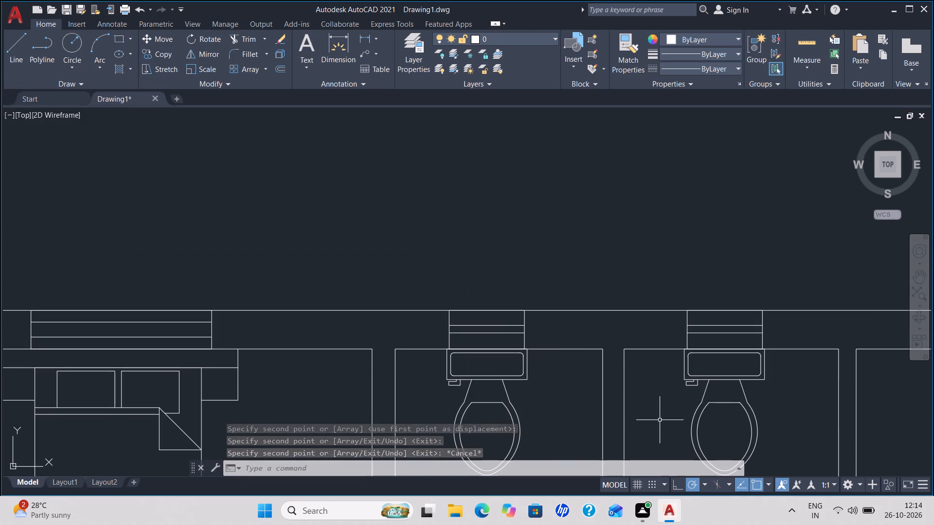
middle_drag(651, 418, 596, 205)
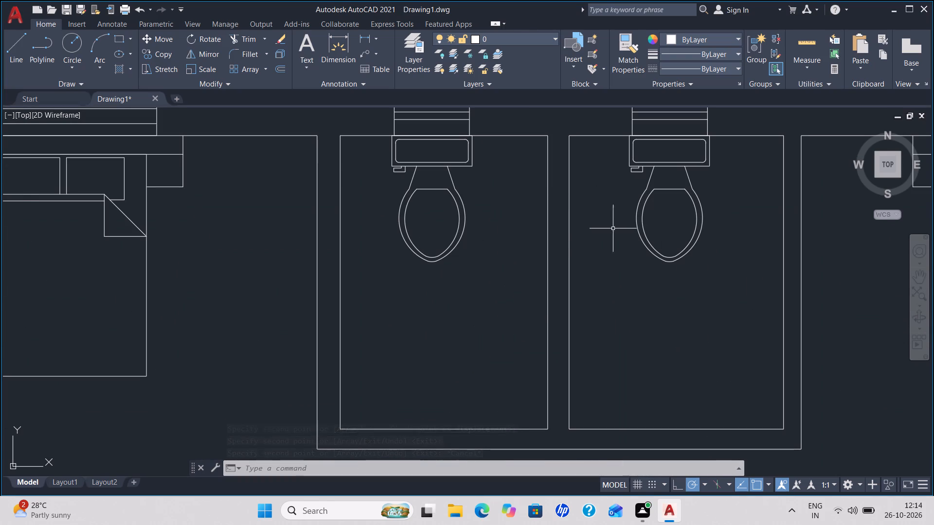
scroll(575, 227, down, 1)
middle_drag(611, 214, 535, 247)
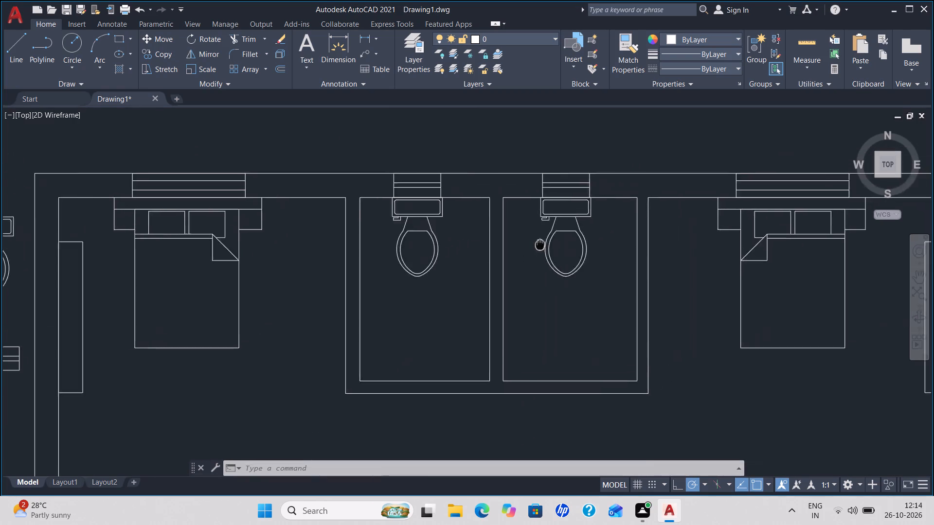
middle_drag(535, 247, 515, 263)
scroll(530, 243, up, 1)
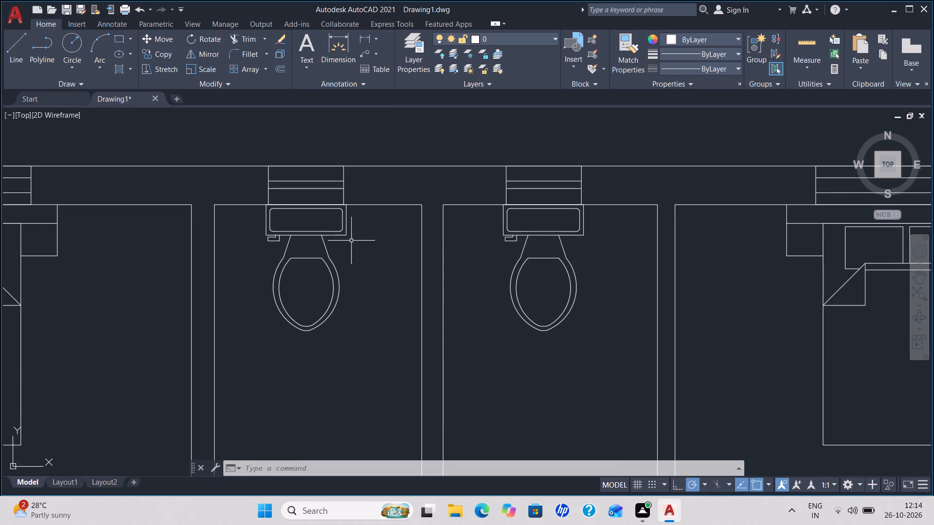
scroll(323, 241, up, 2)
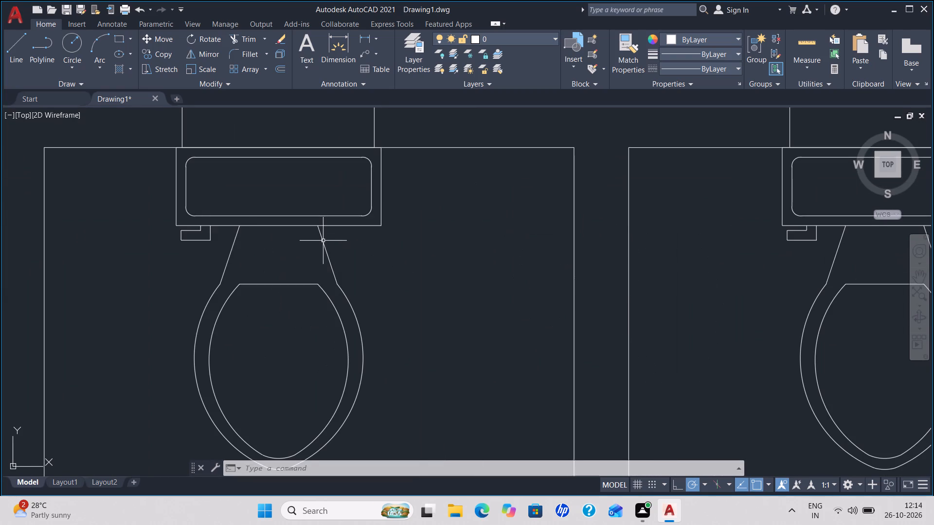
scroll(323, 241, down, 1)
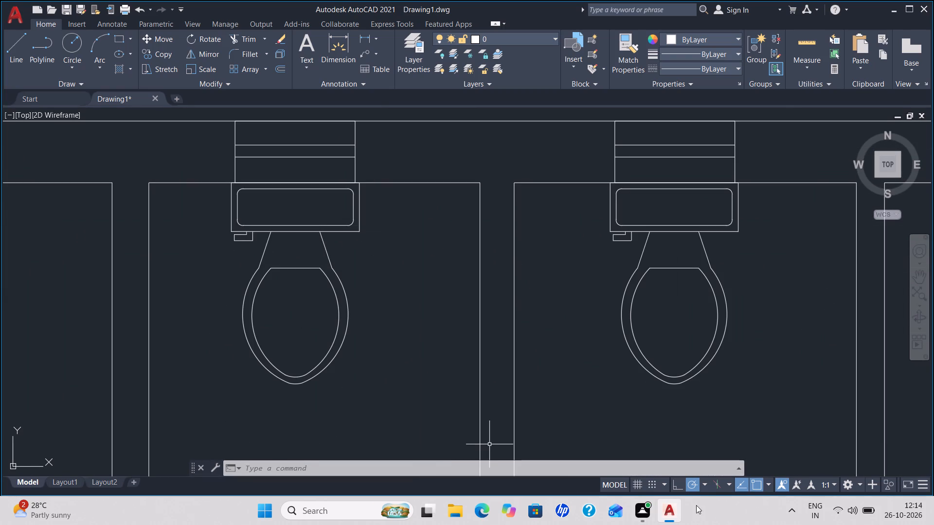
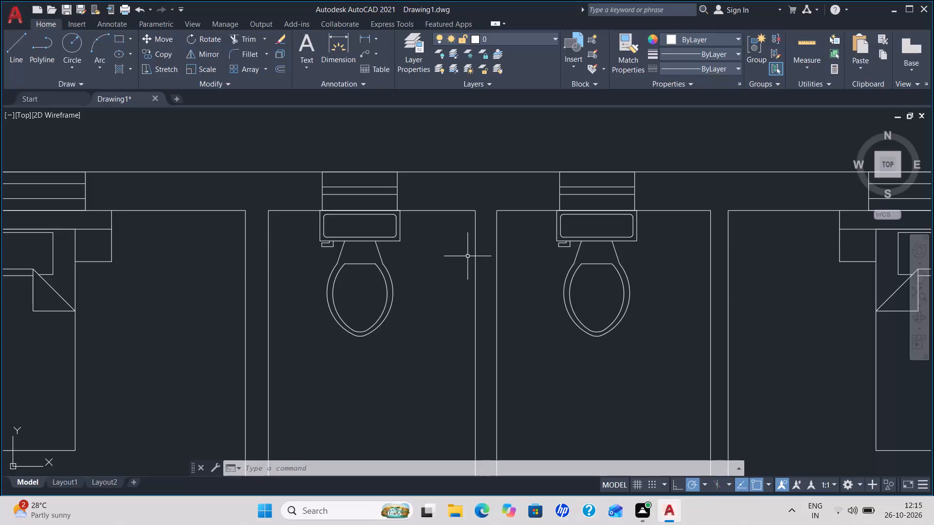
Open DesignCenter and browse the sample drawings to the blocks of House Designer.dwg, looking for a bathroom basin.
scroll(467, 256, down, 2)
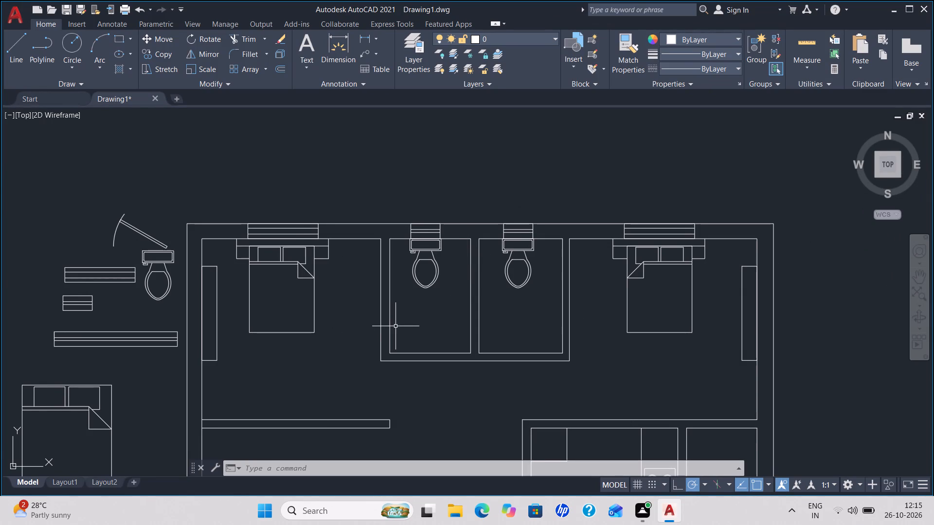
scroll(393, 325, up, 3)
scroll(389, 322, down, 1)
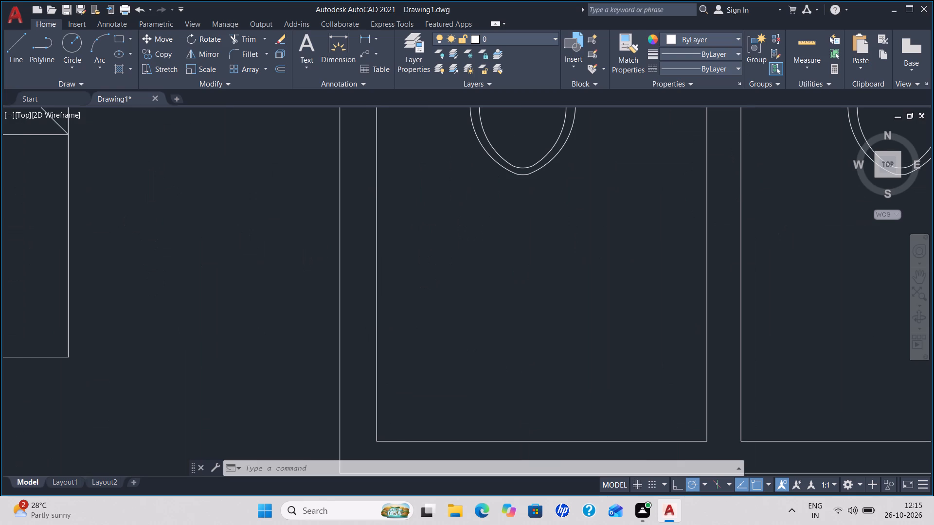
middle_drag(390, 341, 400, 247)
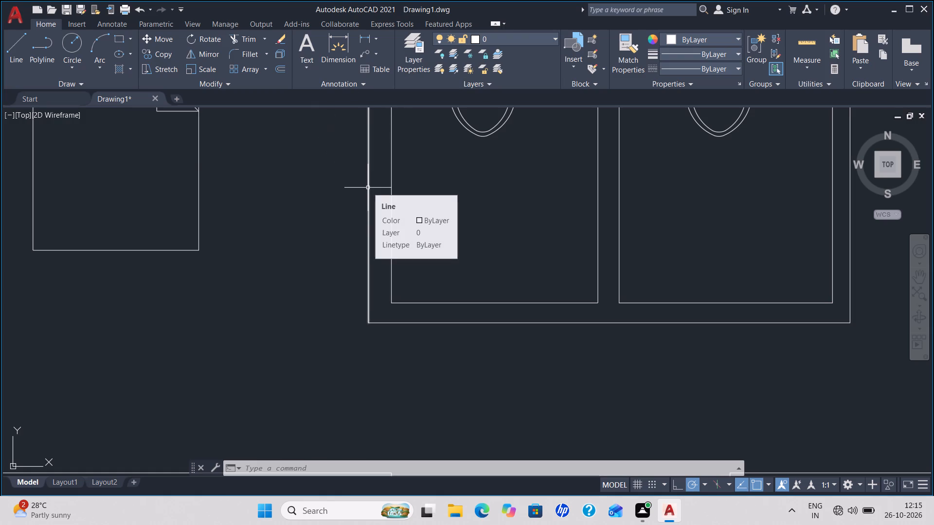
key(d)
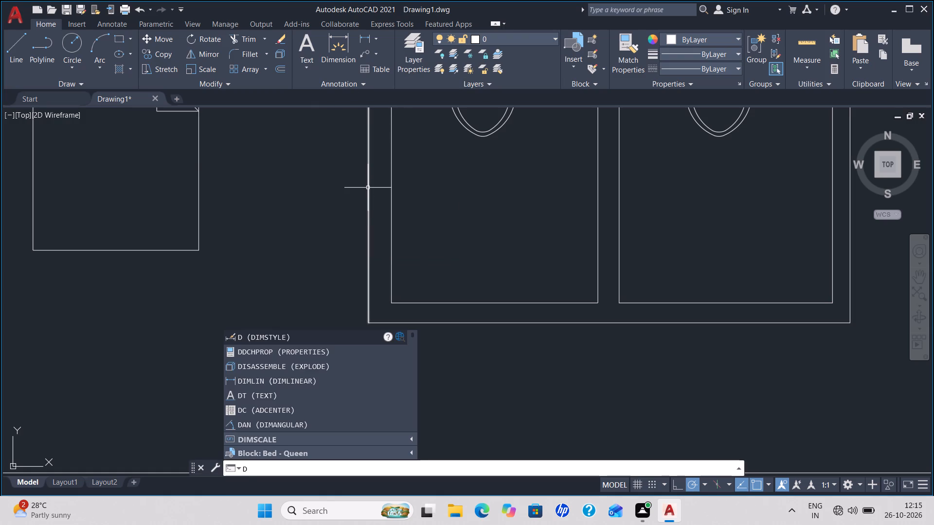
key(c)
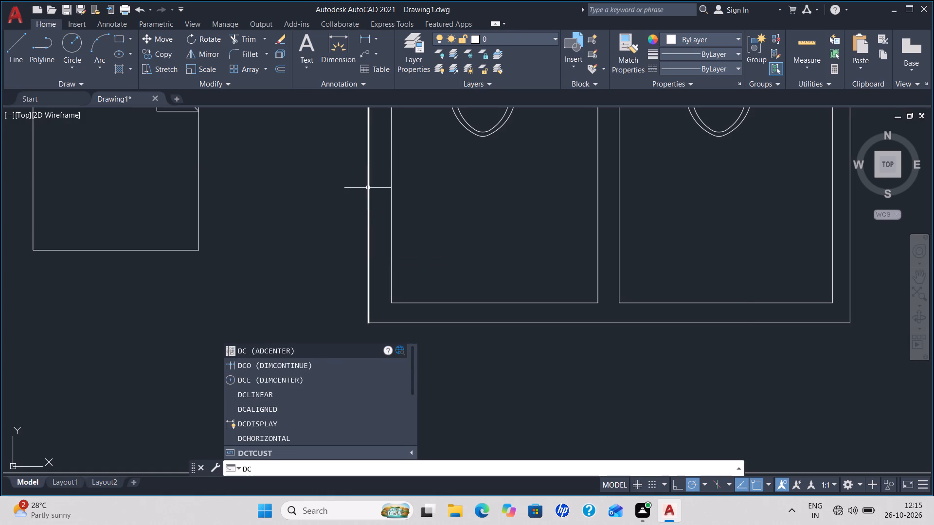
key(Return)
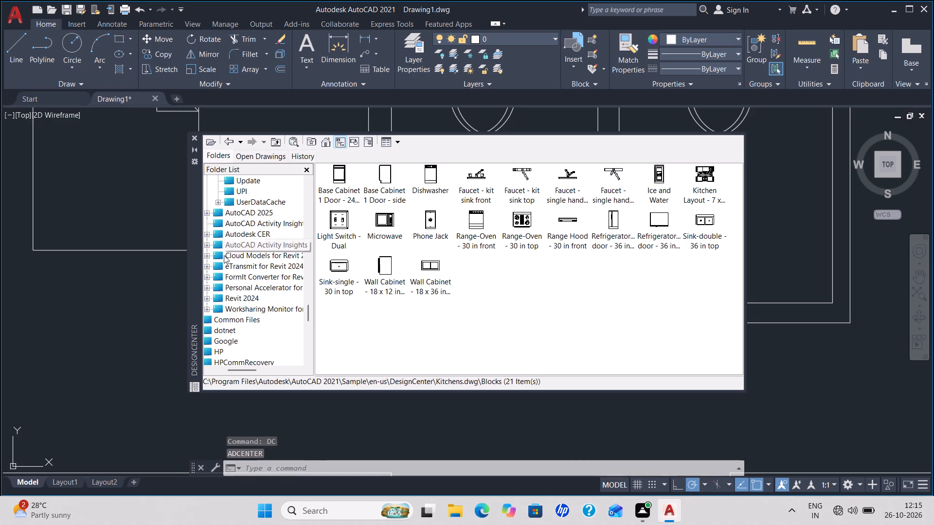
scroll(234, 269, down, 2)
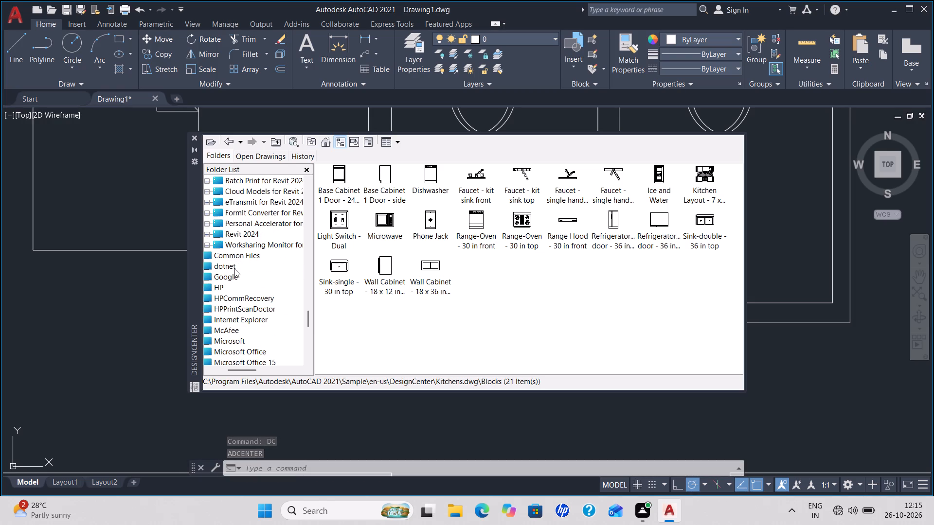
scroll(234, 269, up, 2)
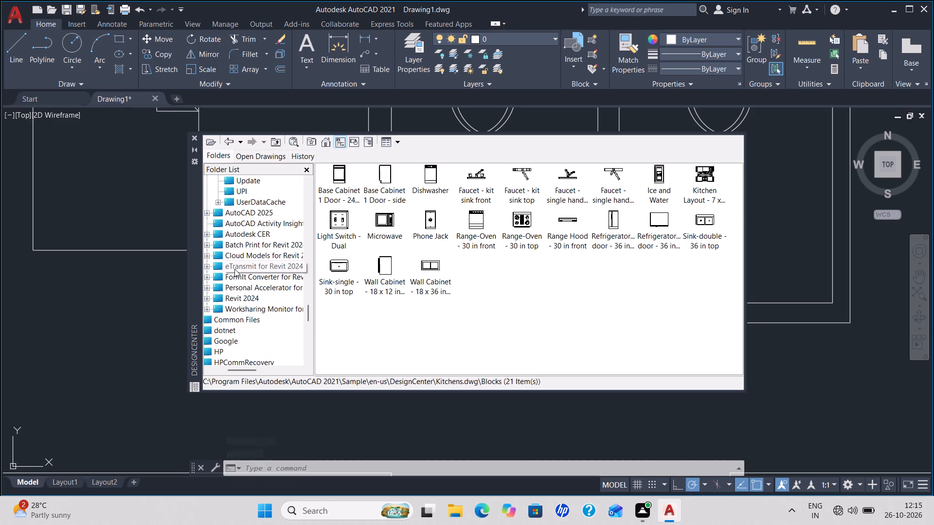
scroll(234, 269, up, 6)
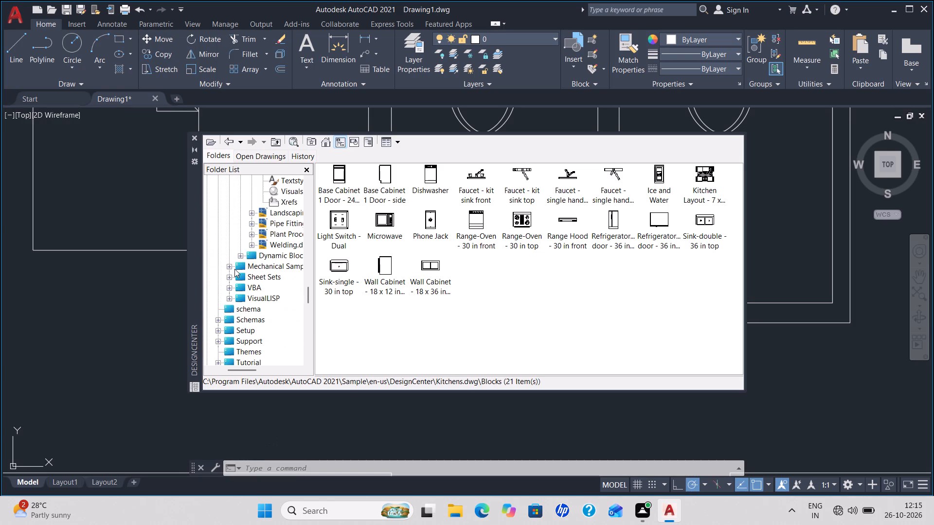
triple_click(297, 370)
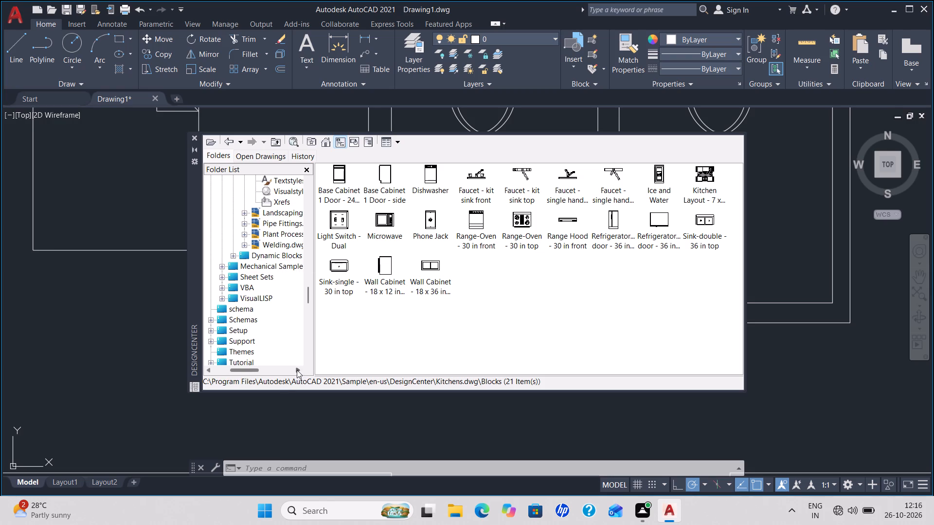
triple_click(297, 370)
double_click(297, 371)
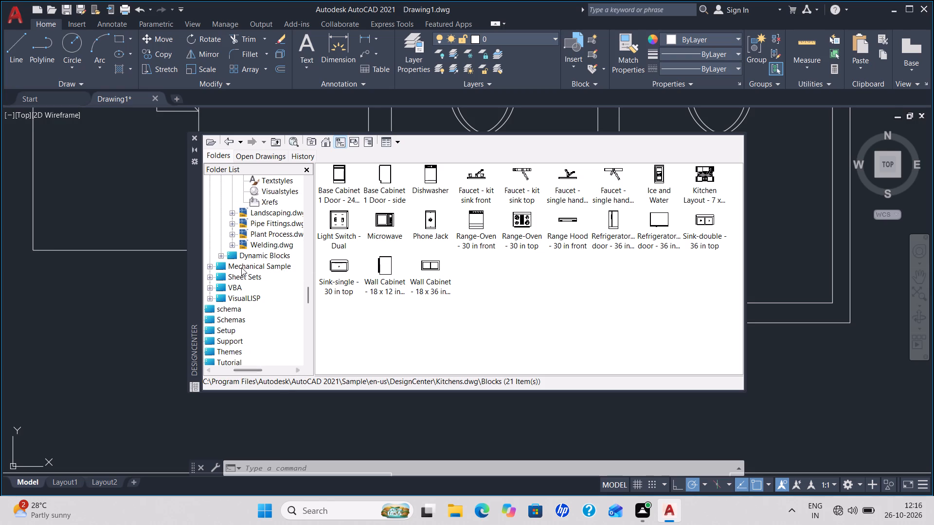
scroll(254, 264, up, 6)
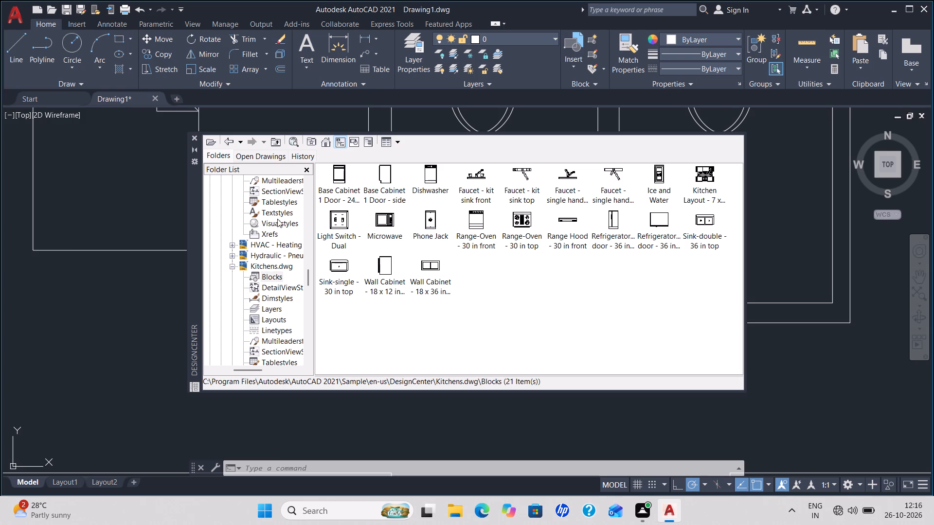
scroll(277, 219, up, 3)
click(269, 215)
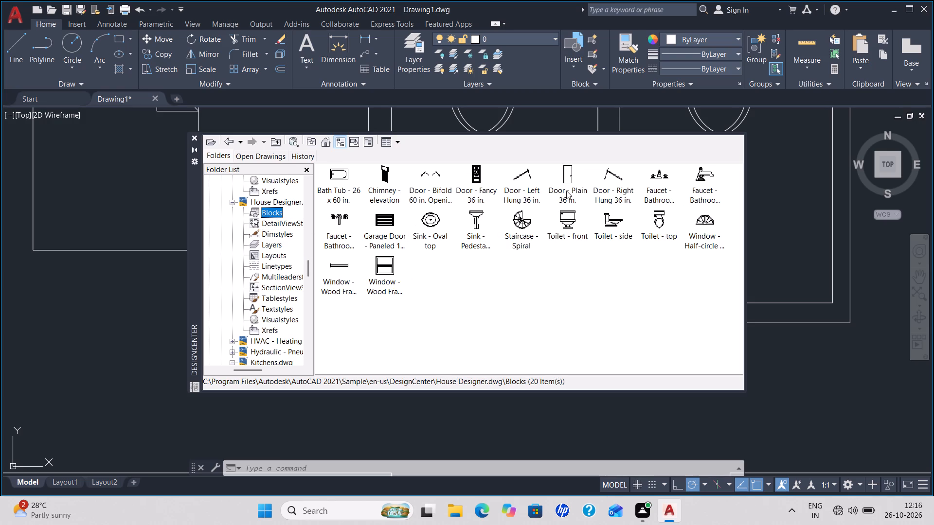
Insert the Sink-single - 30 in top block from Kitchens.dwg at scale 1 outside the plan, below the bed at its left.
scroll(242, 244, down, 2)
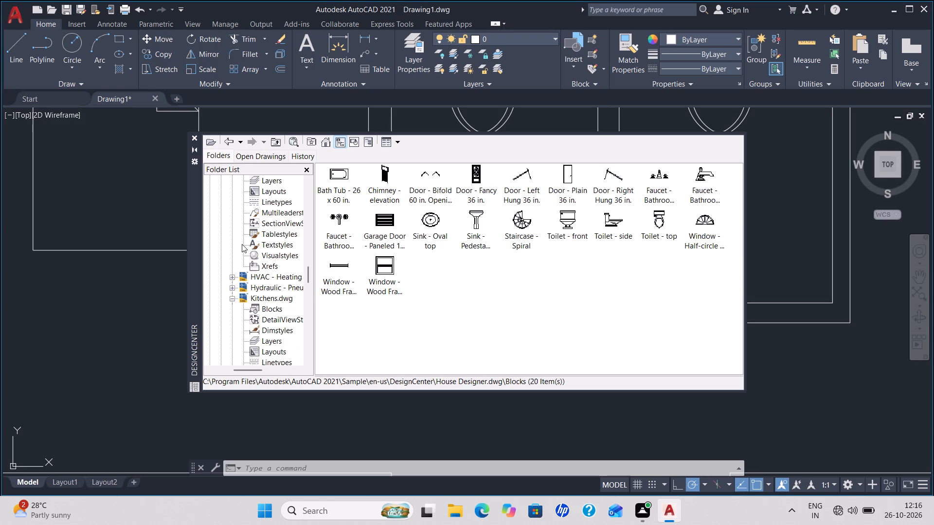
click(276, 307)
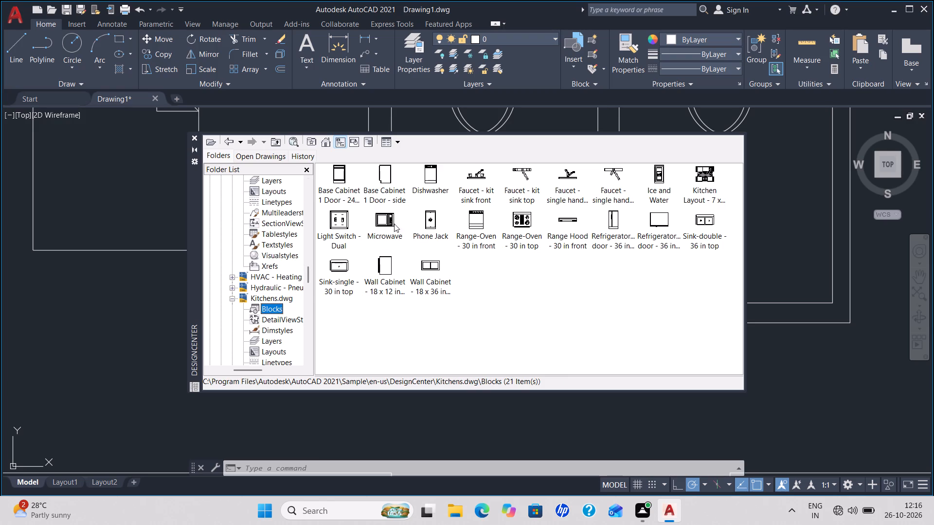
click(347, 267)
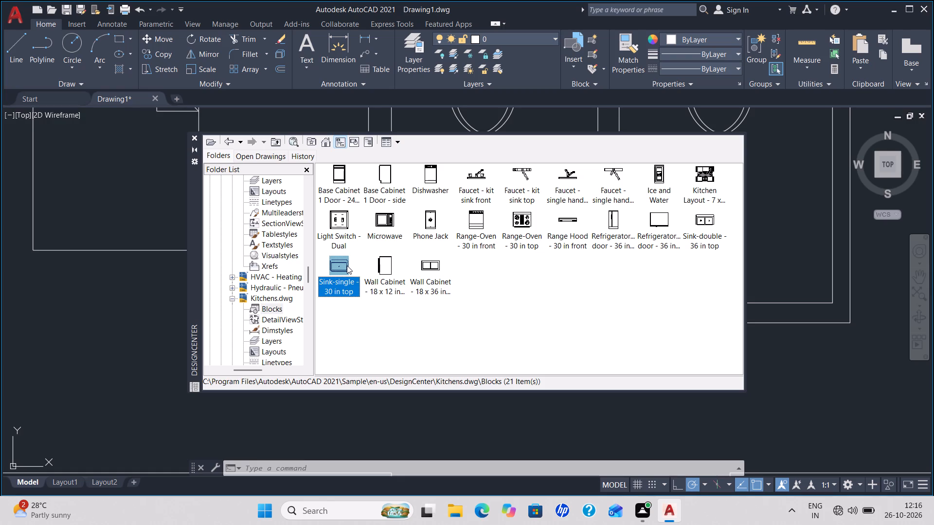
double_click(347, 265)
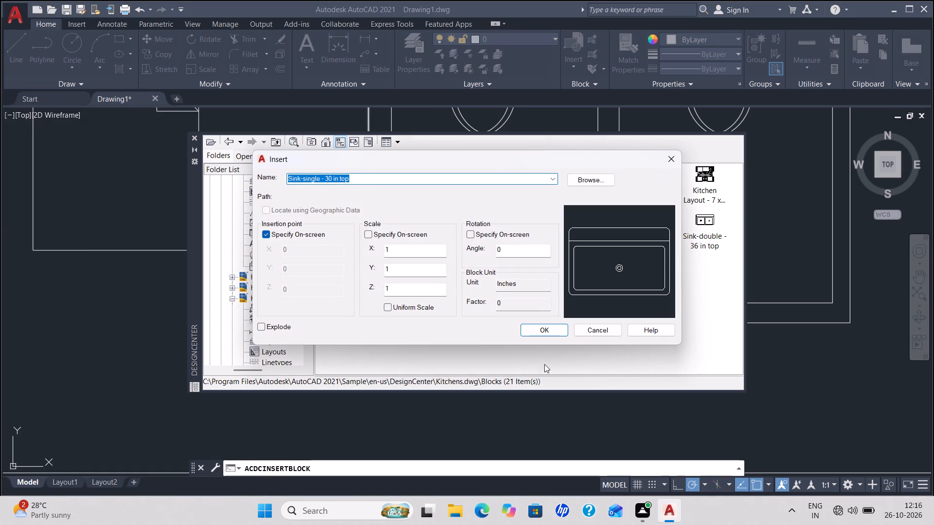
click(546, 330)
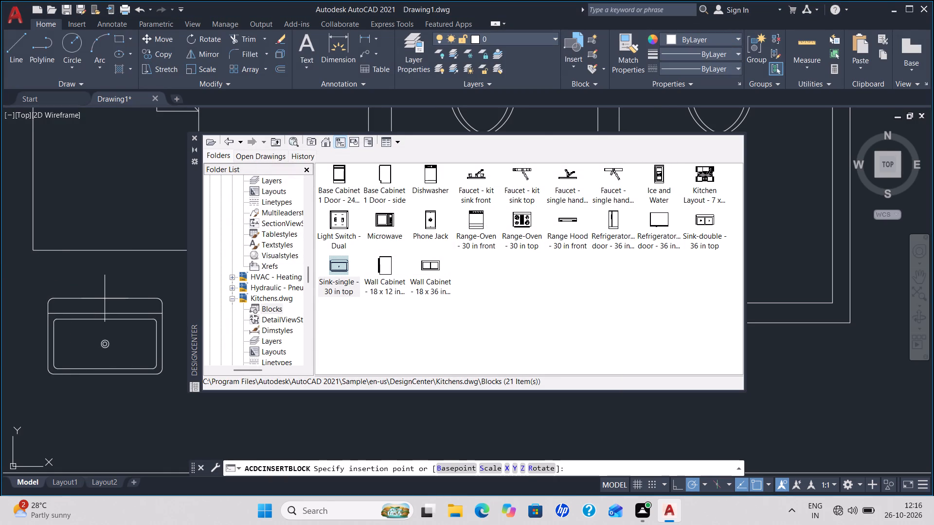
click(105, 298)
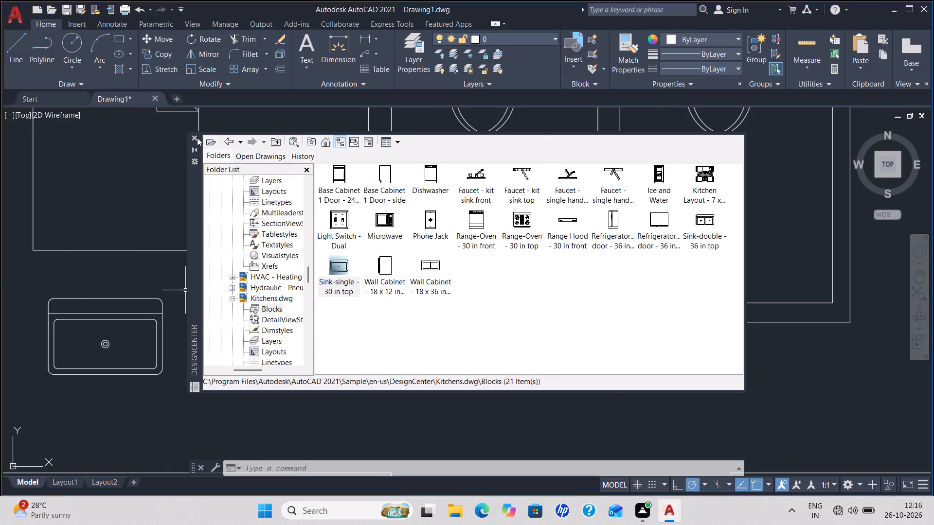
click(197, 138)
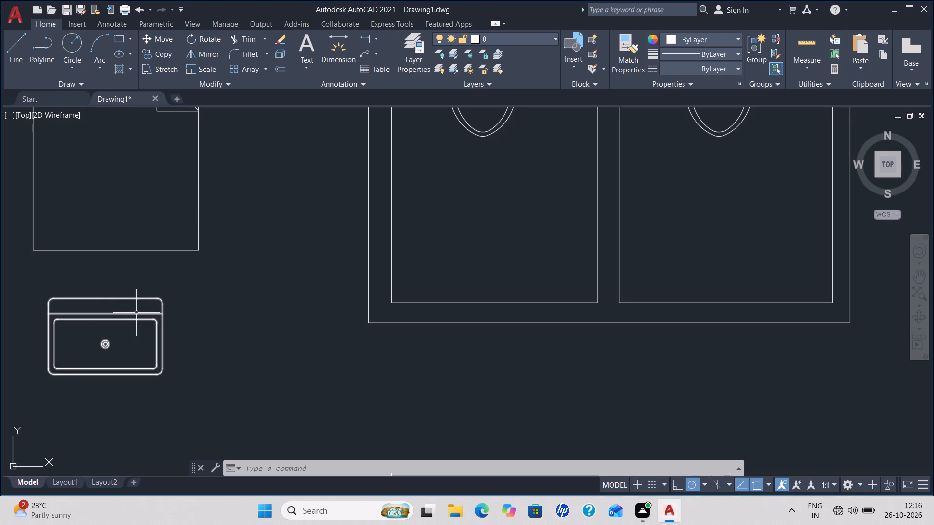
Rotate the inserted sink 90° counterclockwise about its drain so its back edge faces left.
click(137, 313)
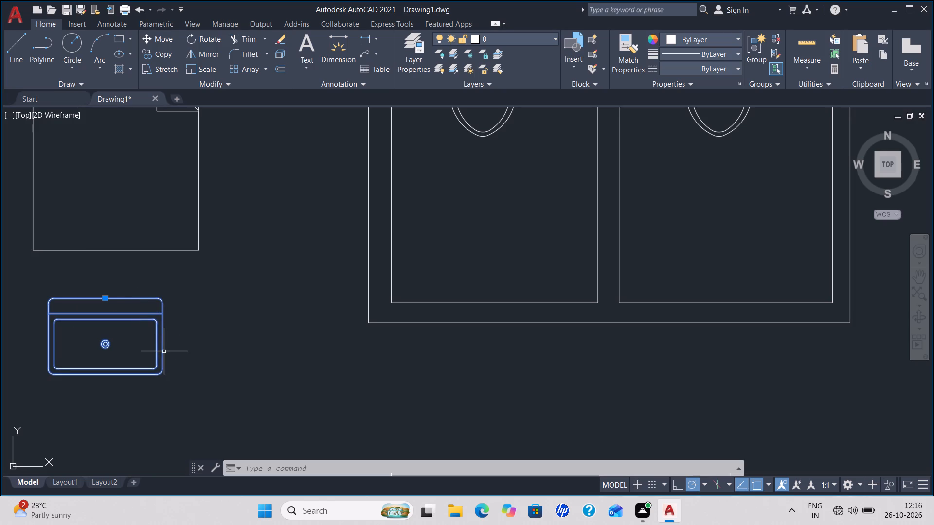
text(ro)
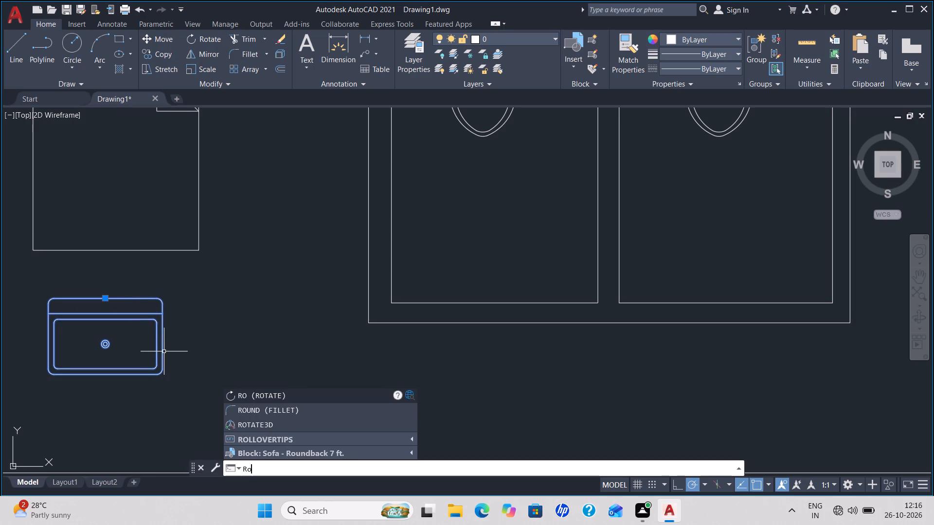
key(Return)
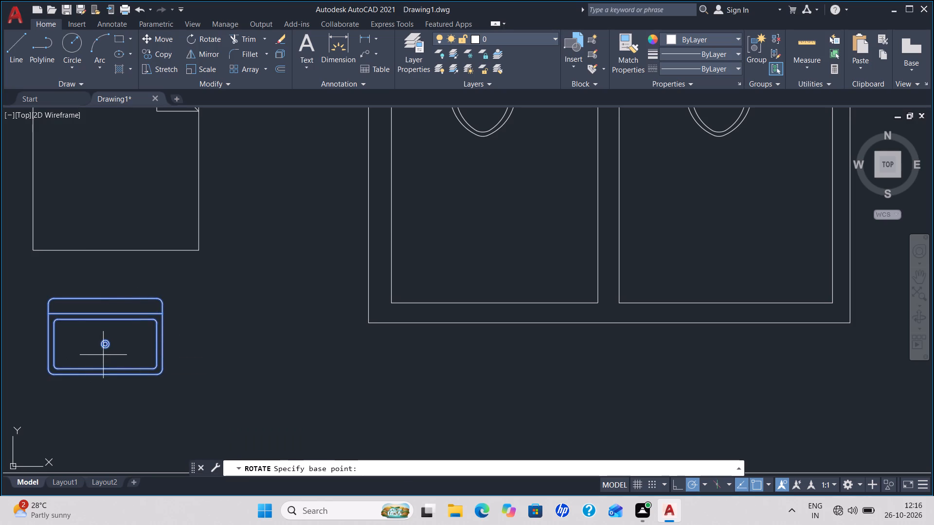
click(105, 345)
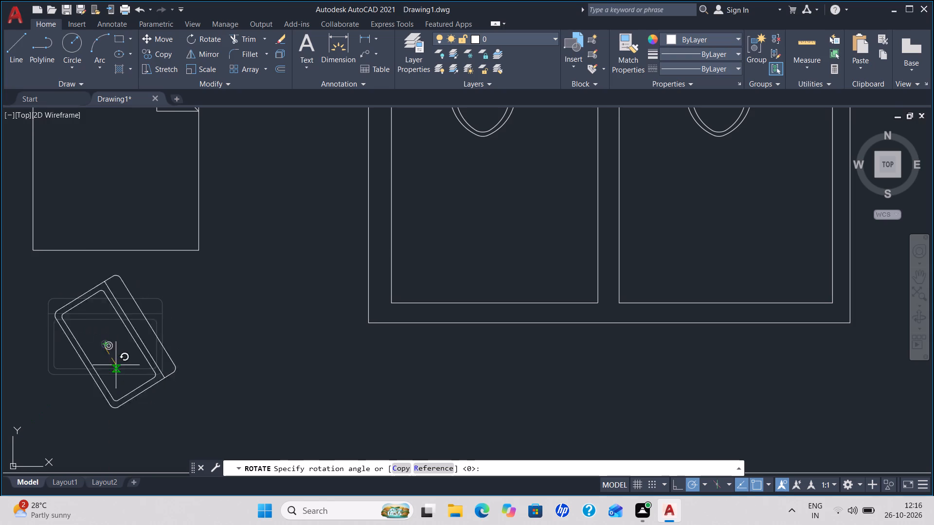
click(108, 224)
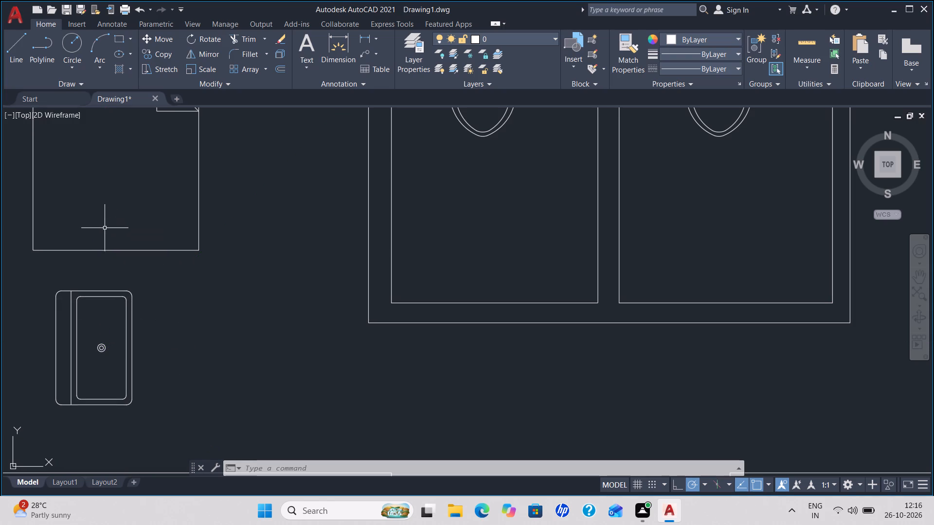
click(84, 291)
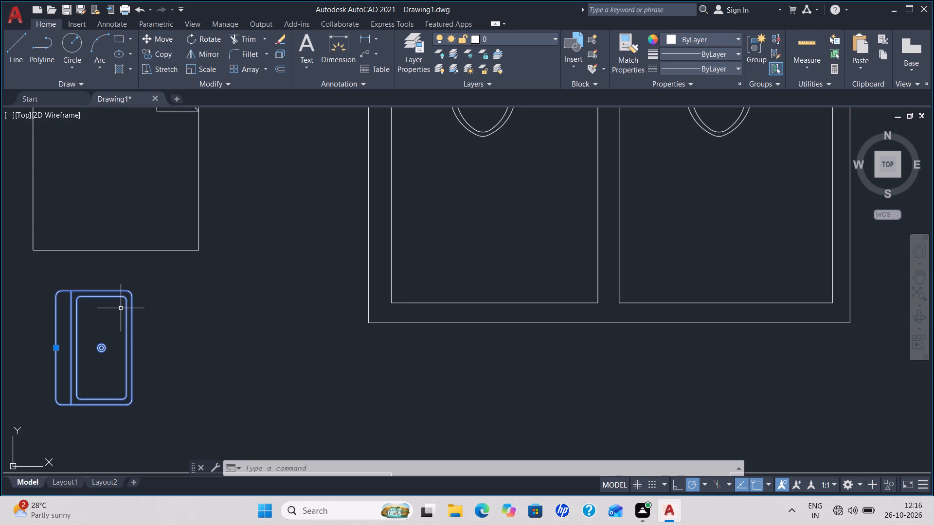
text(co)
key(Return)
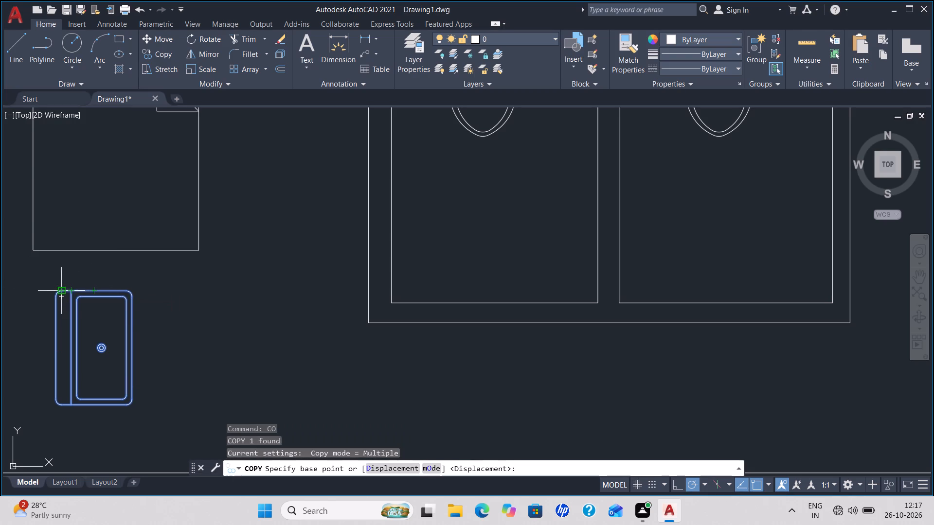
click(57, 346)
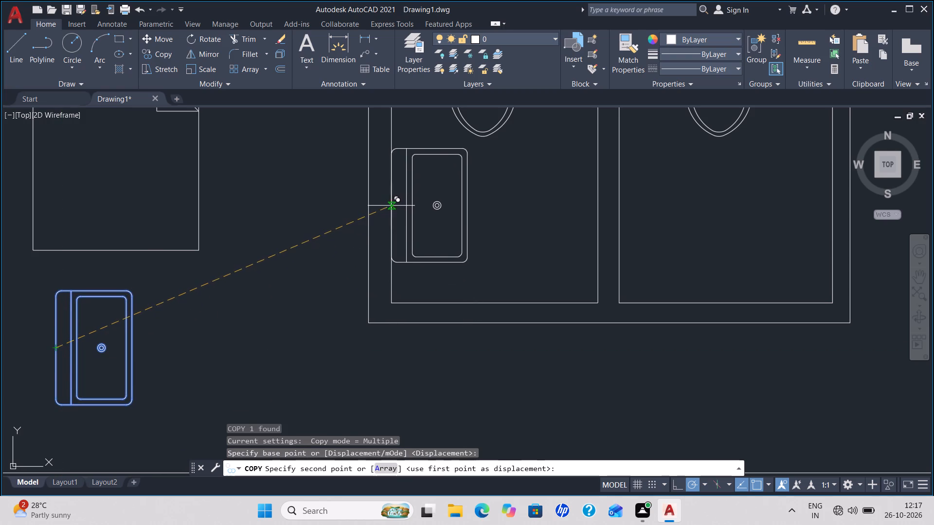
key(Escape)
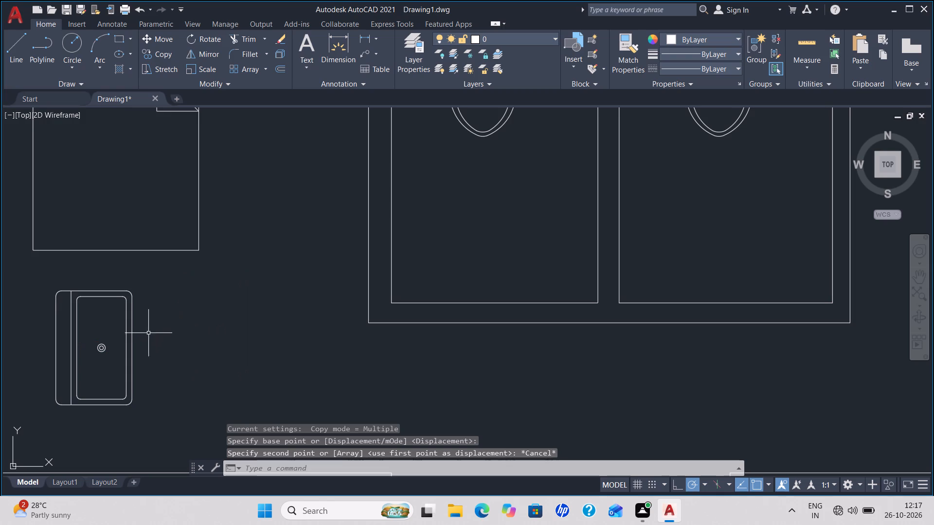
Copy the rotated sink by its back-edge midpoint into the left bathroom, with its back against the left wall, below the toilet.
click(129, 328)
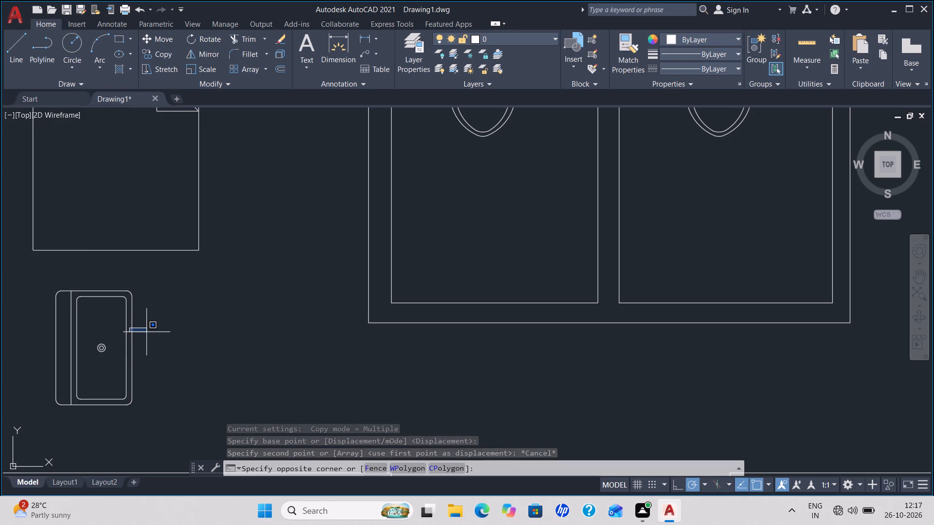
drag(136, 333, 130, 331)
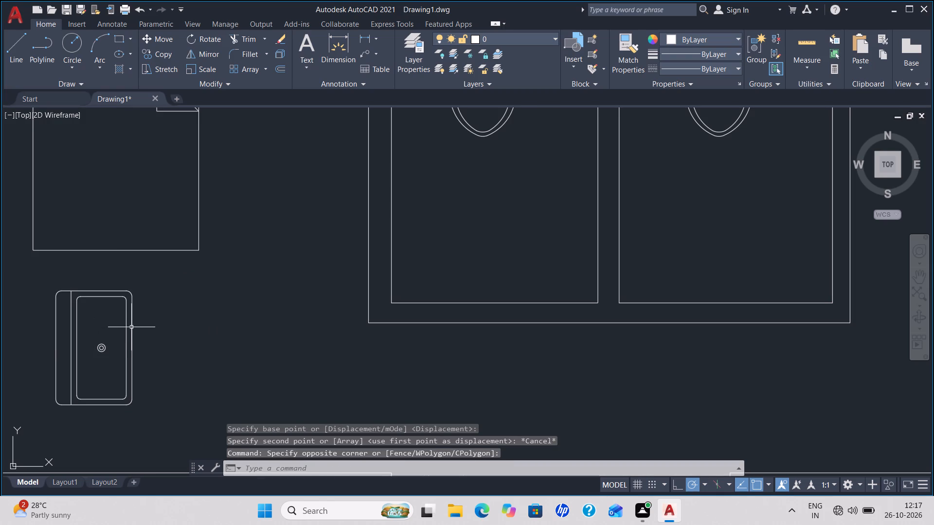
click(131, 328)
text(co)
key(Return)
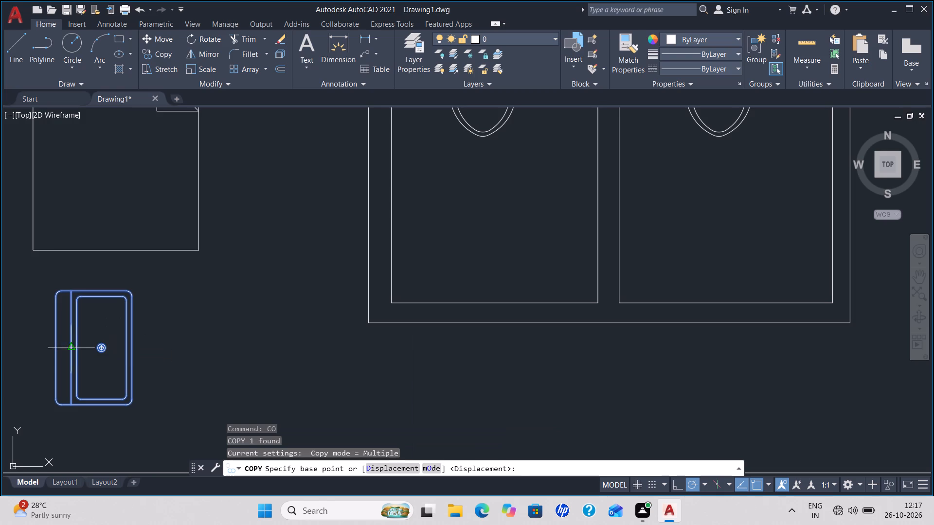
click(58, 350)
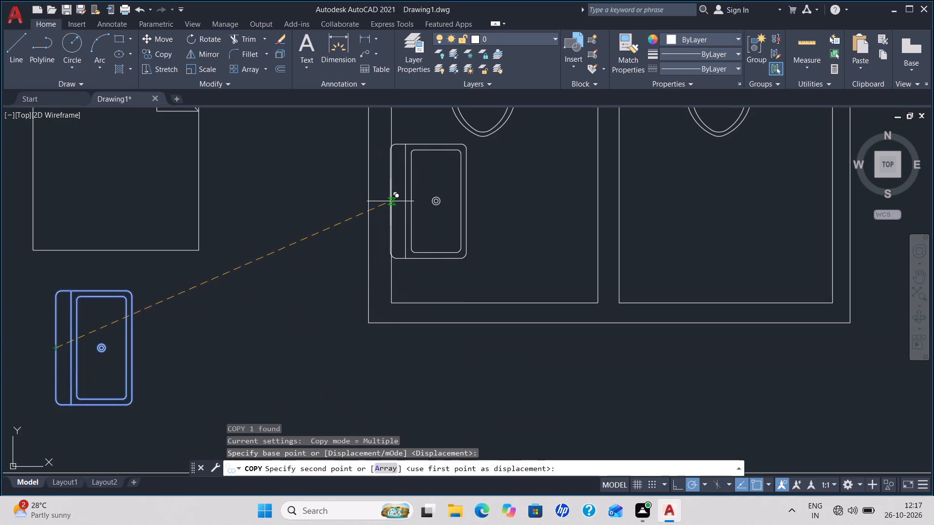
click(391, 202)
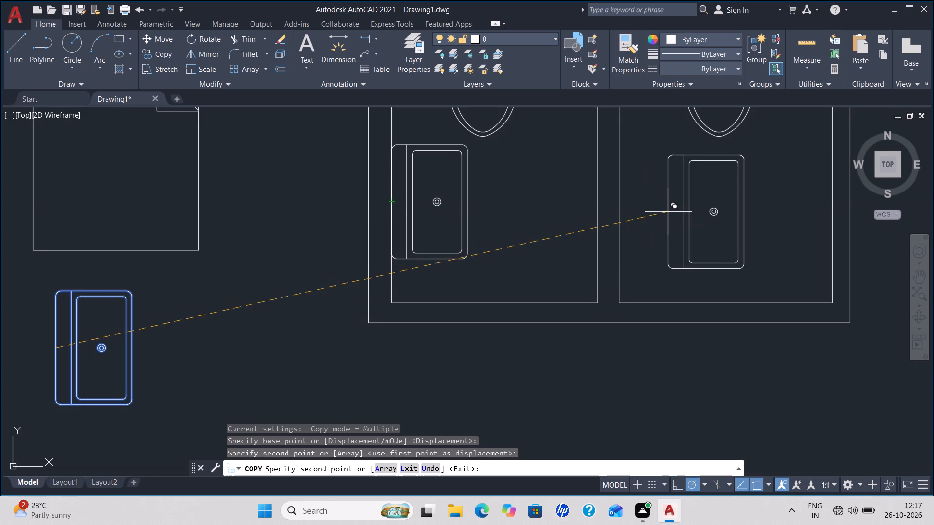
Place a second copy of the sink in the right bathroom, below the toilet and slightly clear of the partition wall.
click(653, 211)
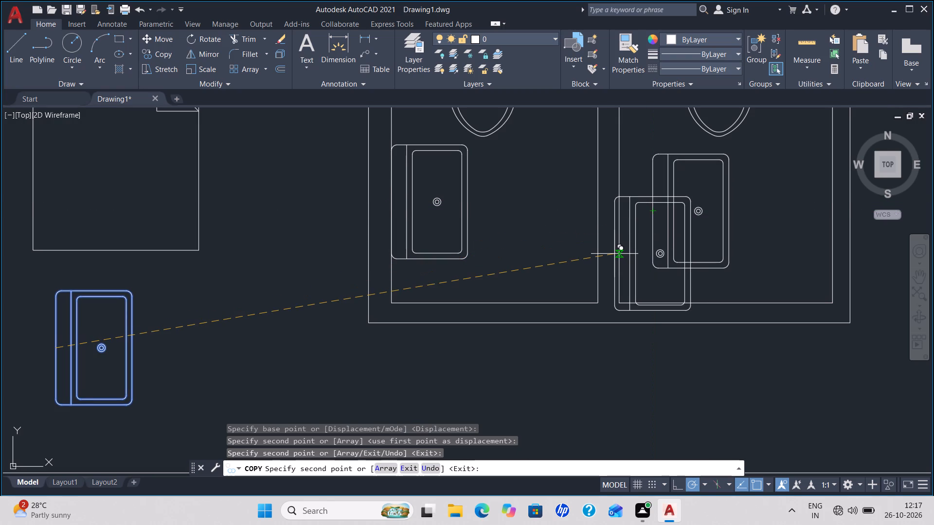
key(Escape)
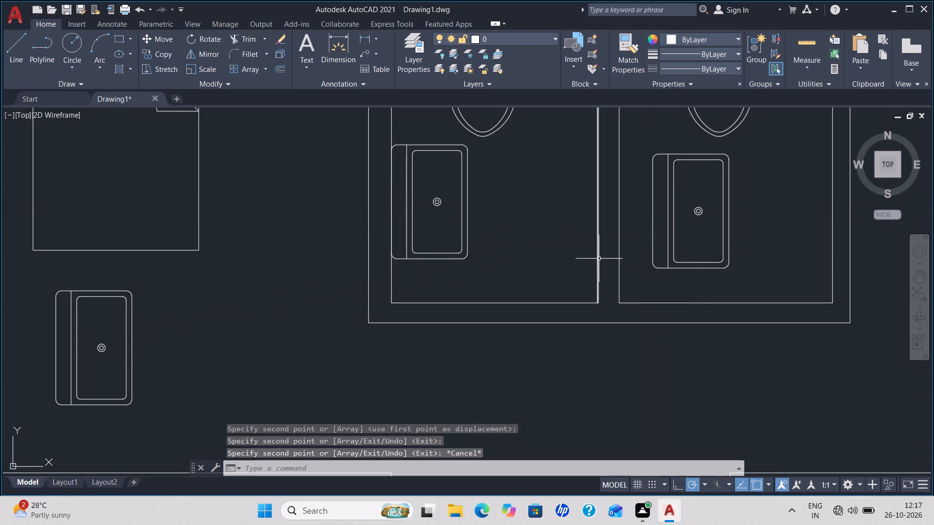
Rotate the right bathroom's sink about 180° around its drain so its back edge faces right.
click(652, 234)
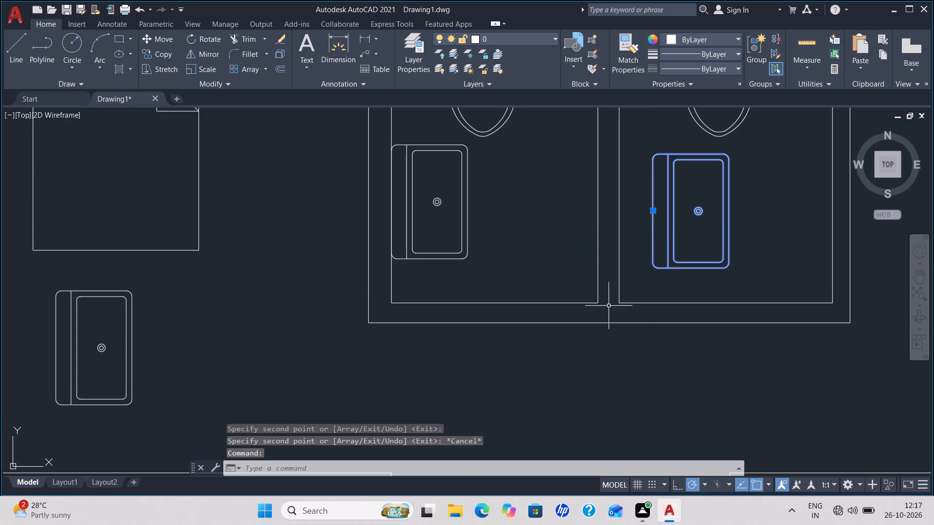
text(ro)
key(Return)
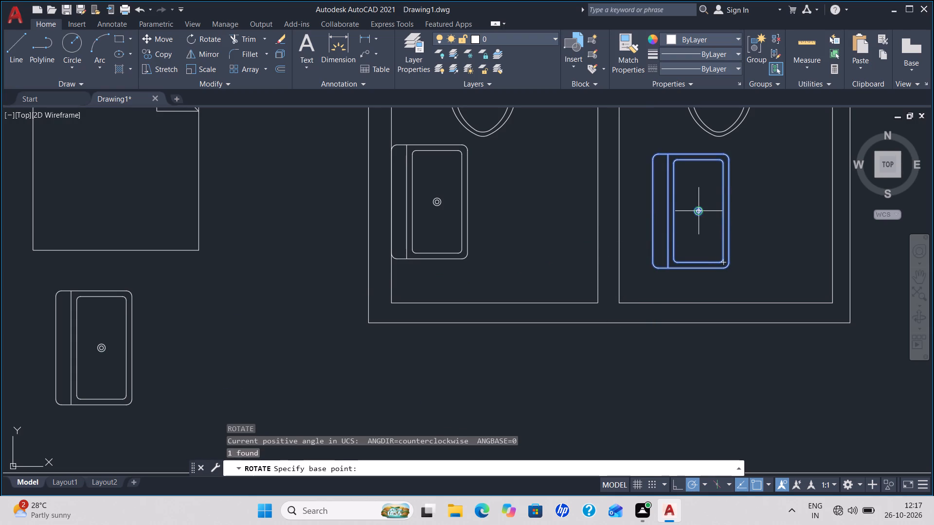
click(700, 209)
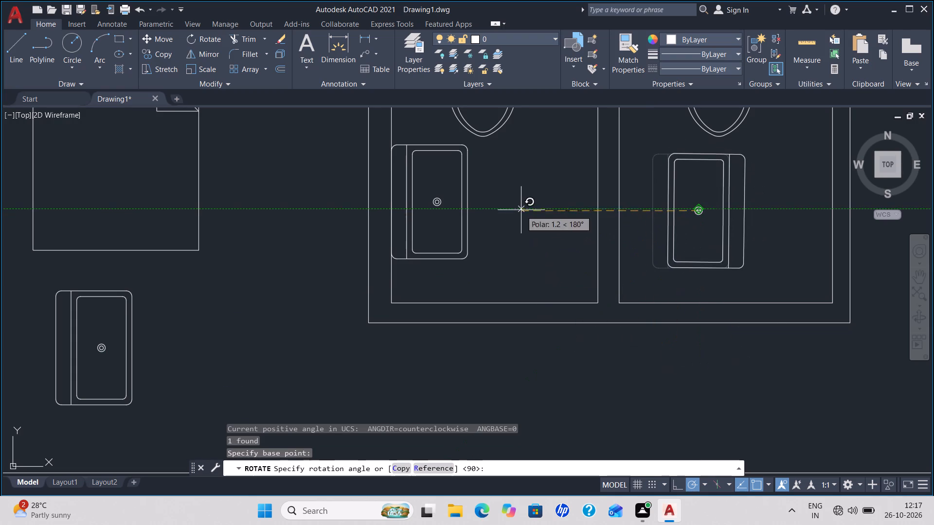
click(522, 208)
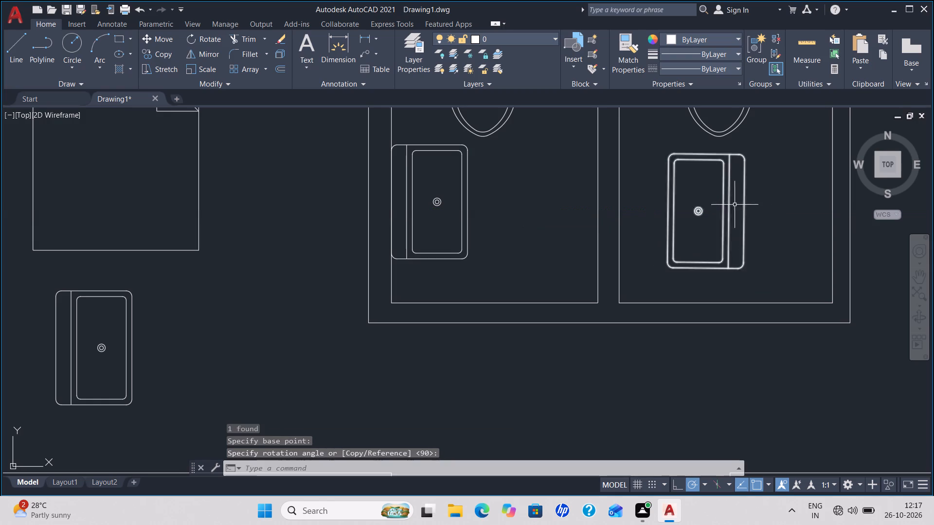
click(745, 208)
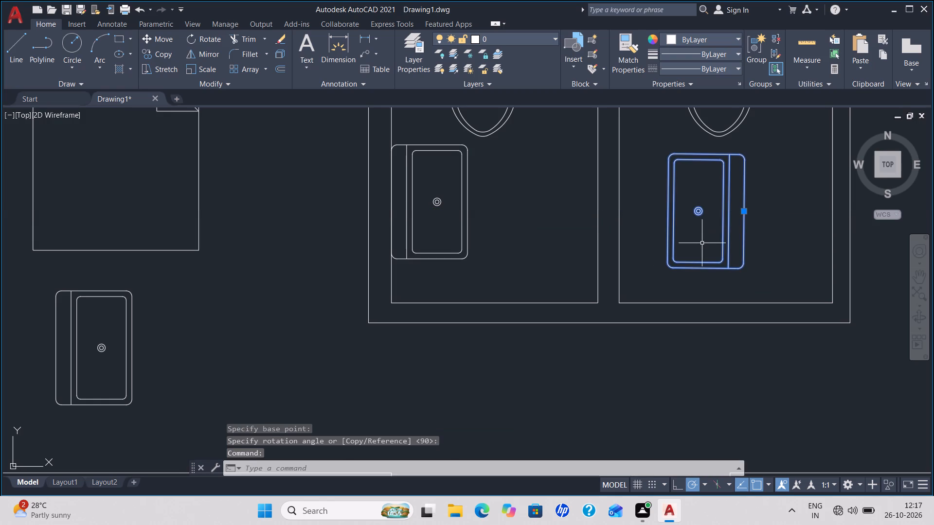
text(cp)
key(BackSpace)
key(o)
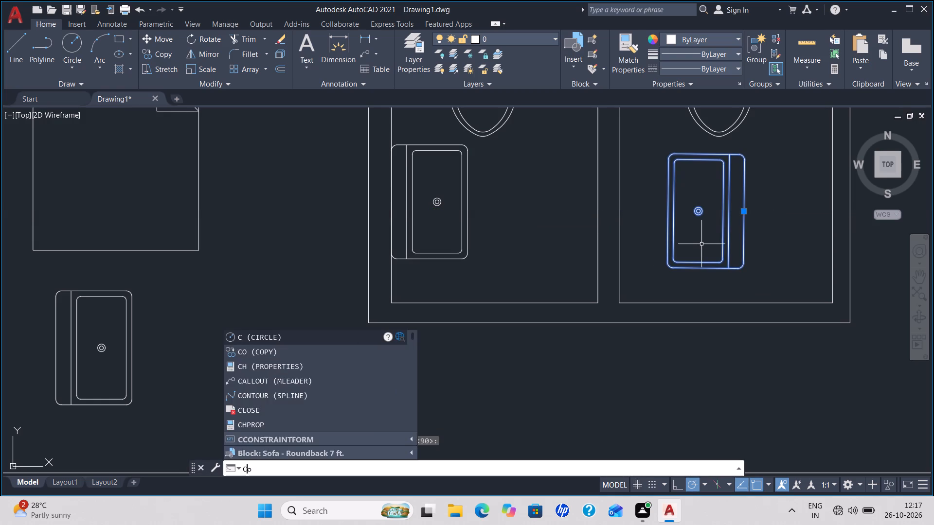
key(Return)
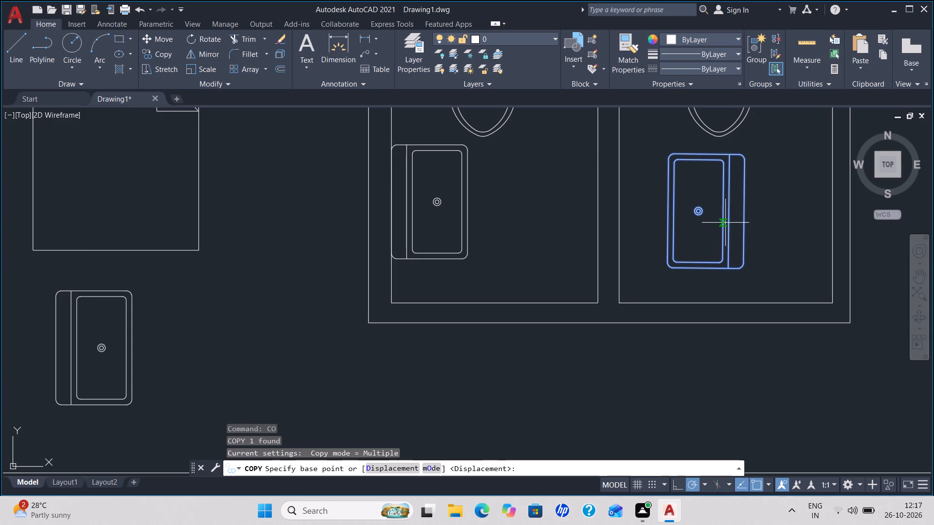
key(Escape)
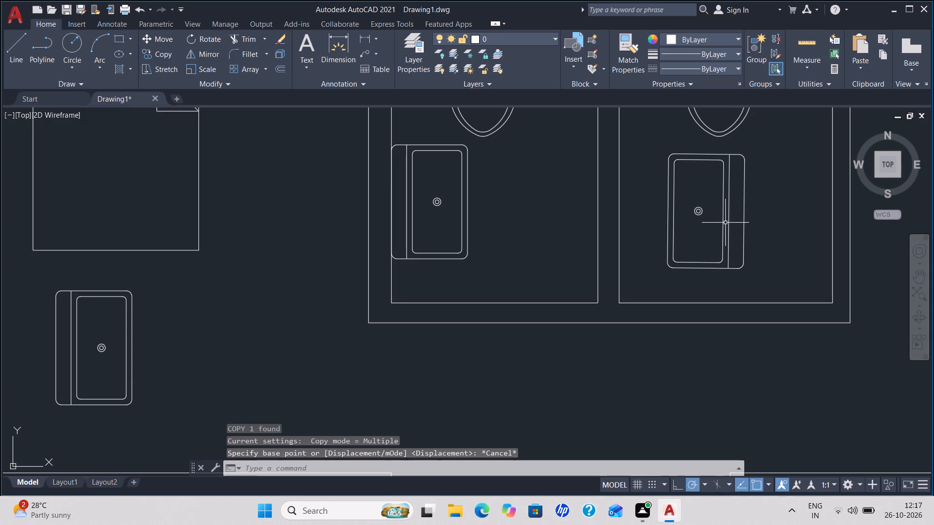
Move the right bathroom's sink, using its back-edge midpoint as the base point.
click(693, 211)
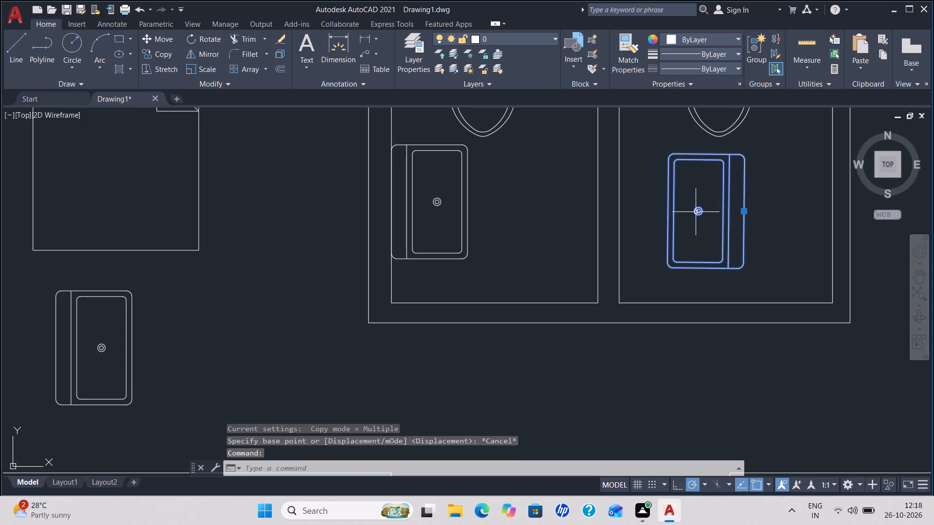
key(m)
key(Return)
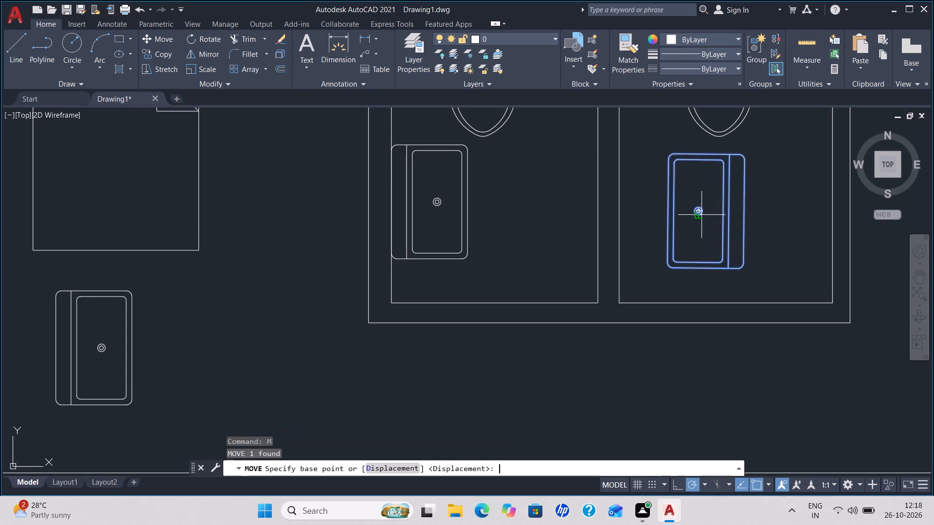
click(746, 209)
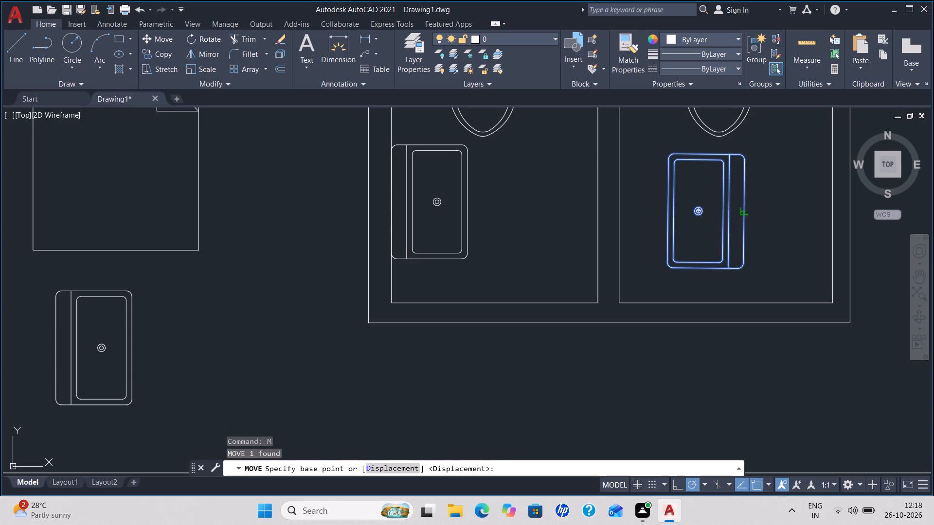
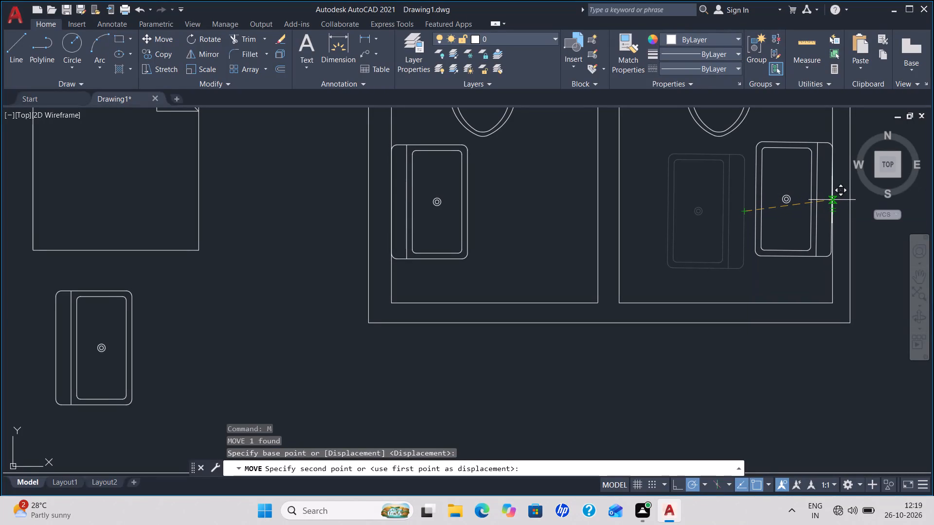
Place the right bathroom's sink with its back-edge midpoint against the bathroom's right wall.
click(832, 200)
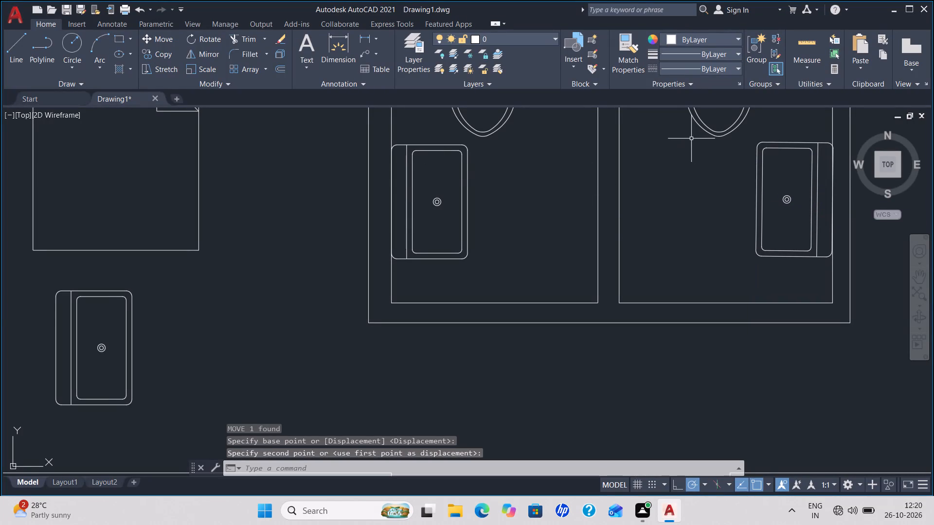
Scale the right bathroom's toilet down slightly, using the tank's upper-left corner as the base point.
middle_drag(685, 140, 566, 342)
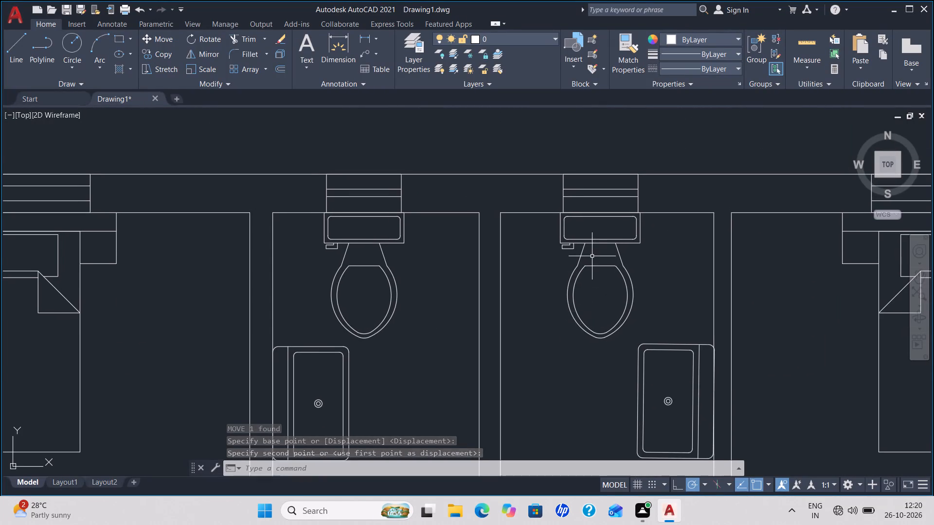
click(595, 239)
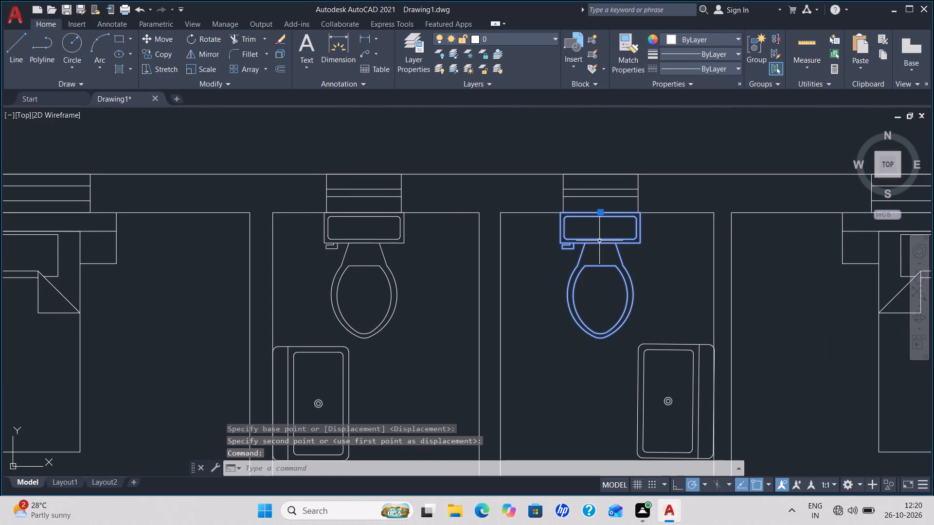
text(sc)
key(Return)
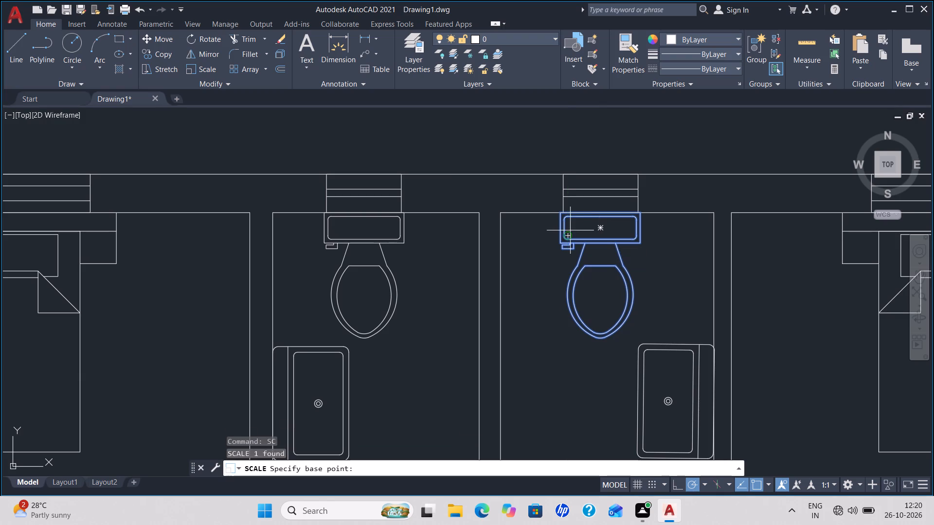
click(559, 213)
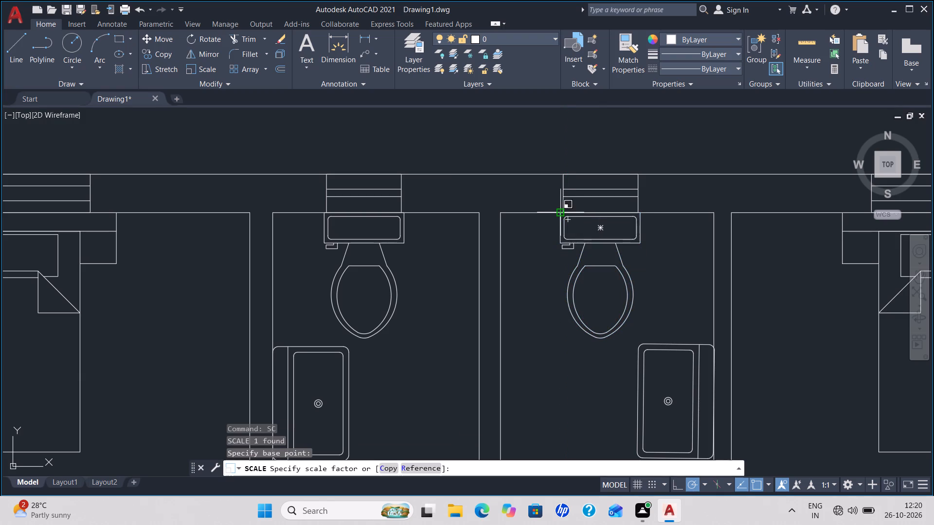
click(568, 263)
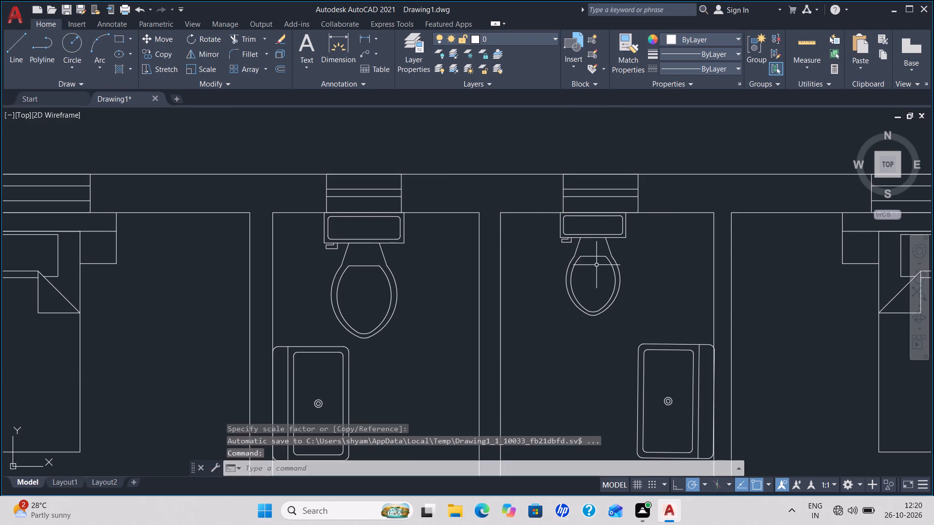
Move the right bathroom's toilet by its tank's back-edge midpoint to the midpoint of the window's lower edge.
click(562, 225)
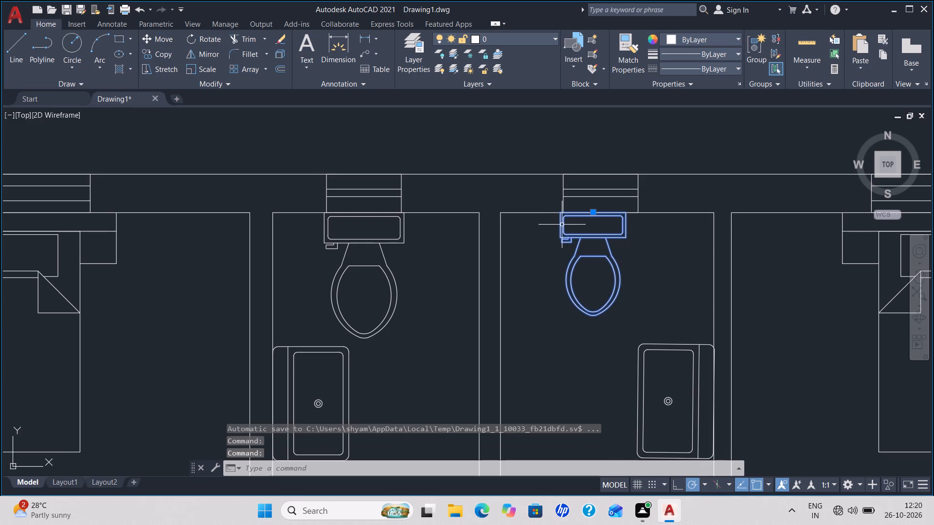
key(m)
key(Return)
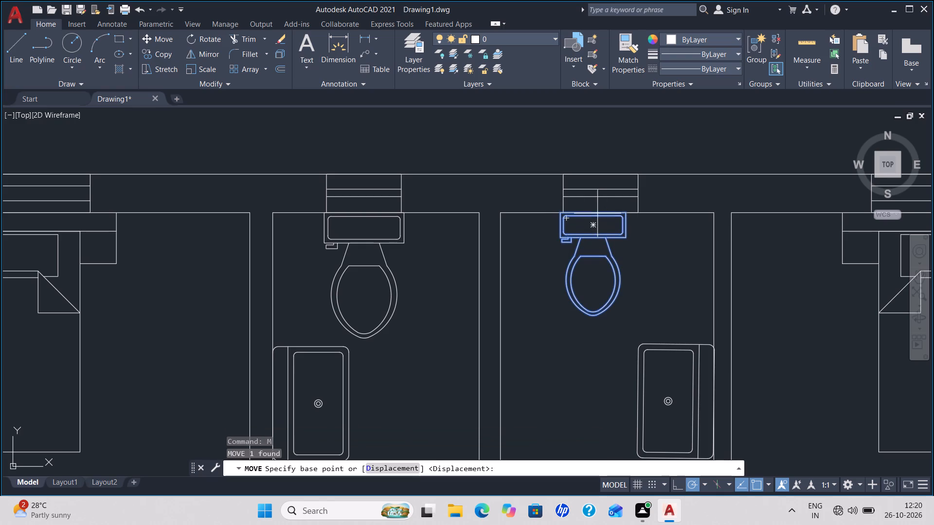
scroll(588, 214, up, 4)
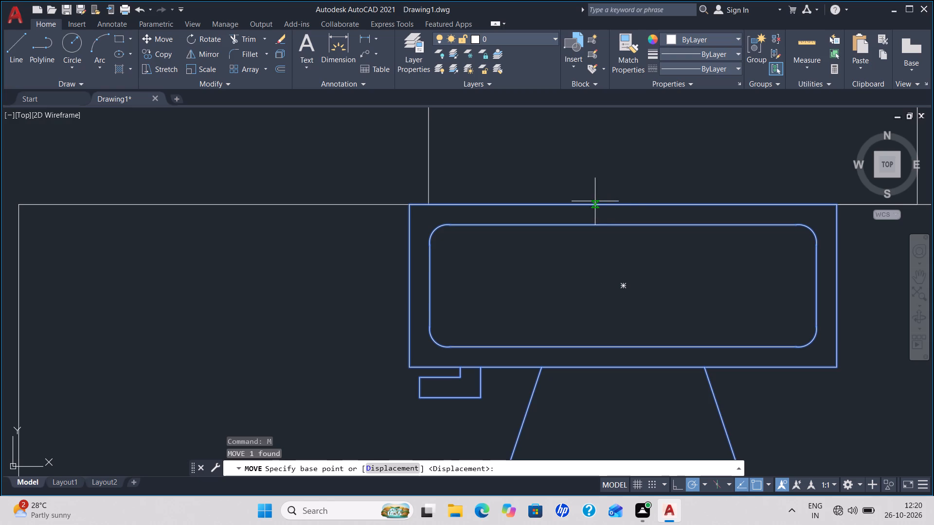
click(622, 204)
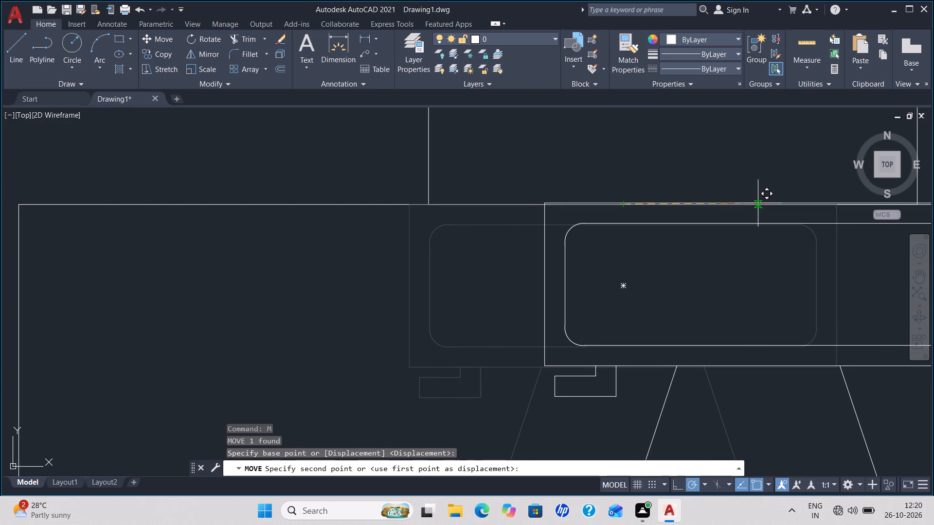
scroll(745, 207, down, 2)
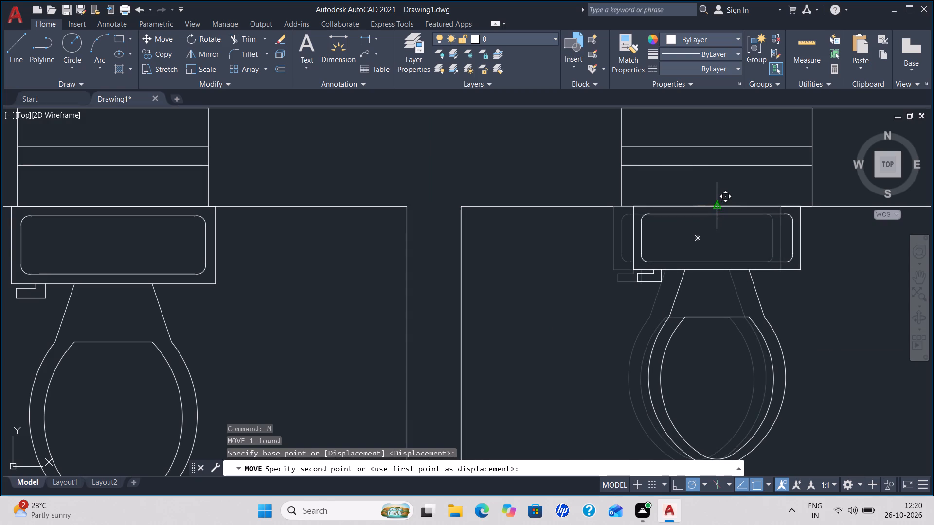
click(718, 207)
Delete the larger toilet from the left bathroom.
scroll(590, 226, down, 1)
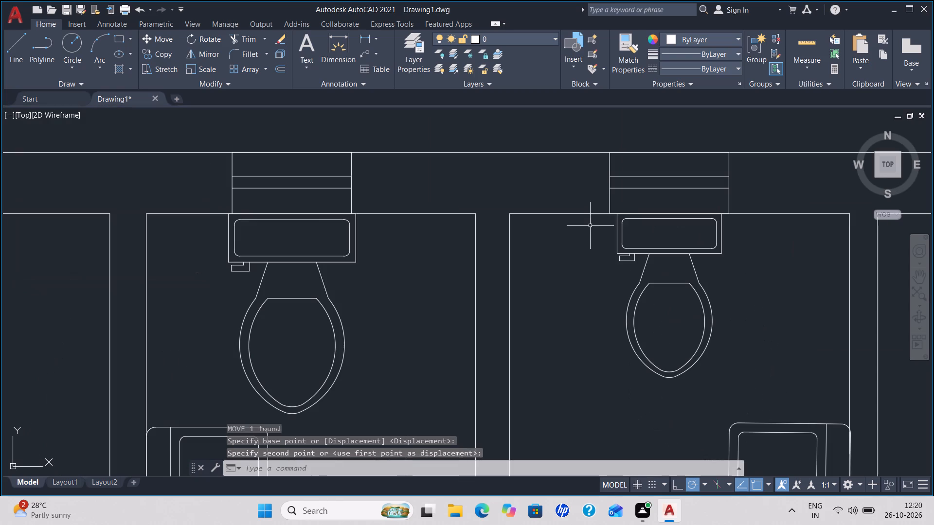
click(363, 261)
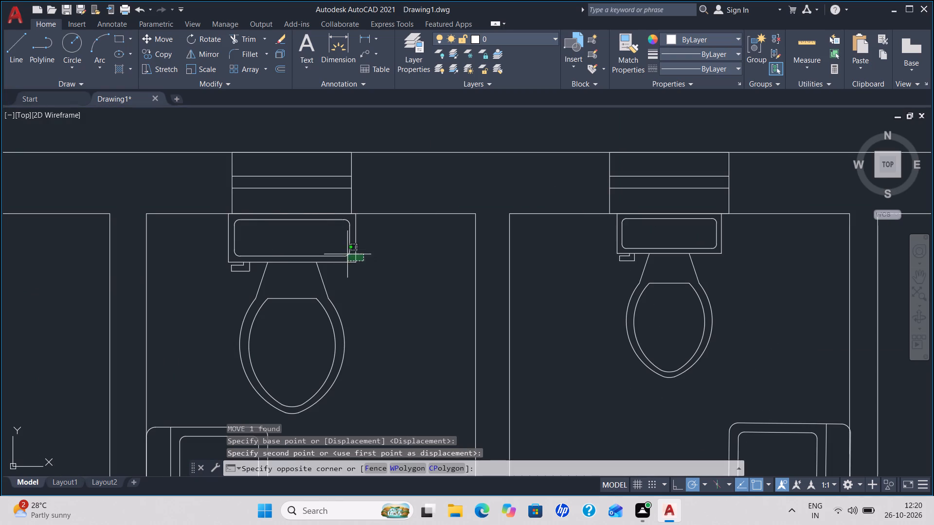
click(329, 250)
key(Delete)
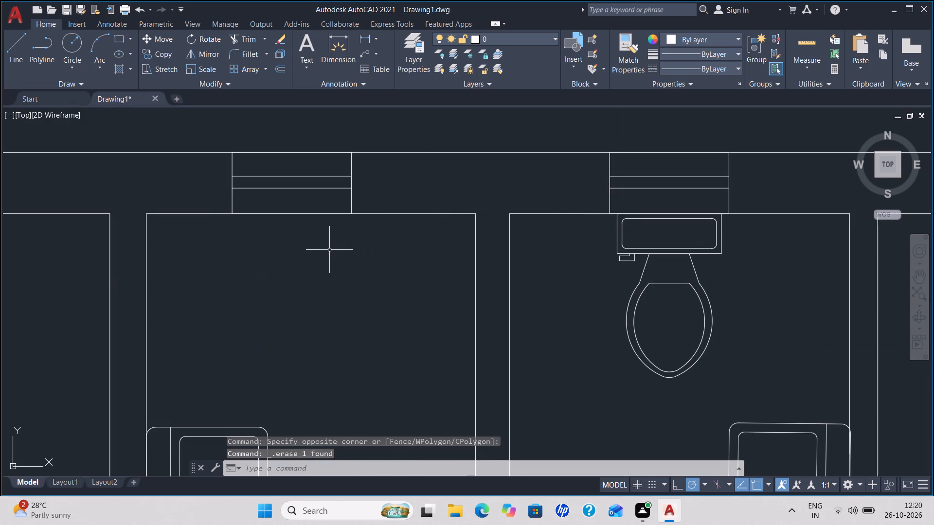
Copy the right bathroom's toilet by its tank's upper-left corner into the left bathroom, against the upper wall and centred below the window.
click(672, 254)
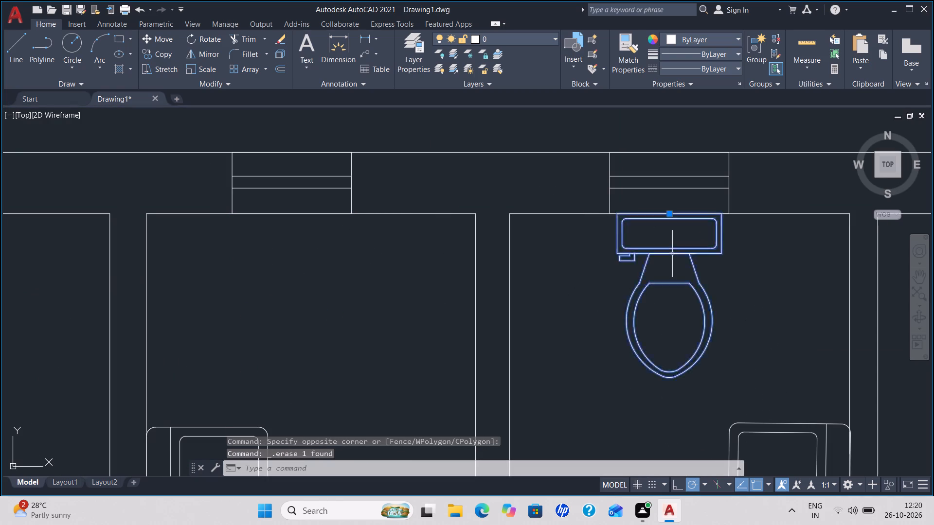
text(co)
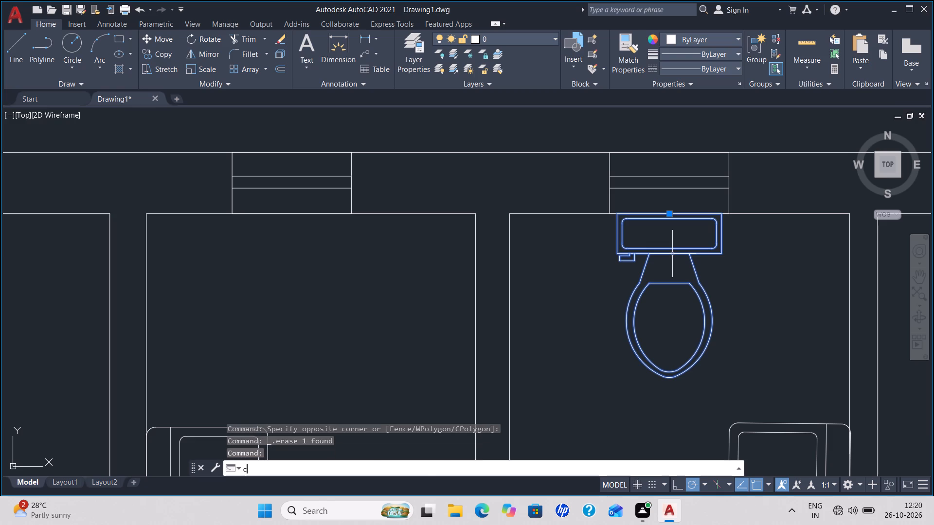
key(Return)
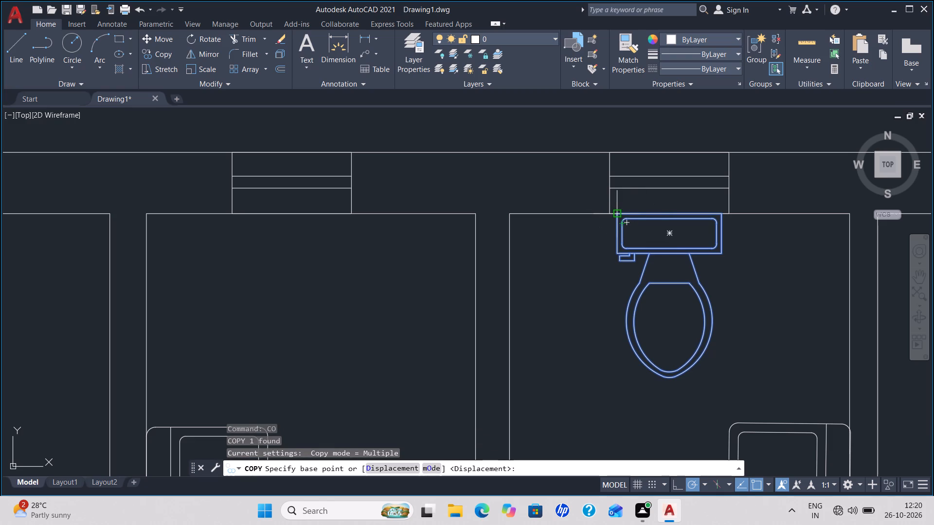
click(619, 216)
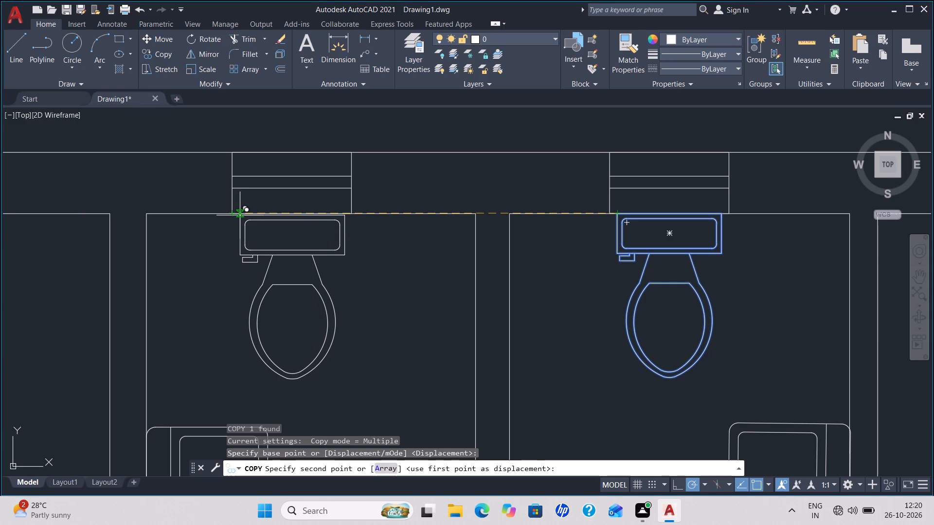
click(240, 215)
key(Escape)
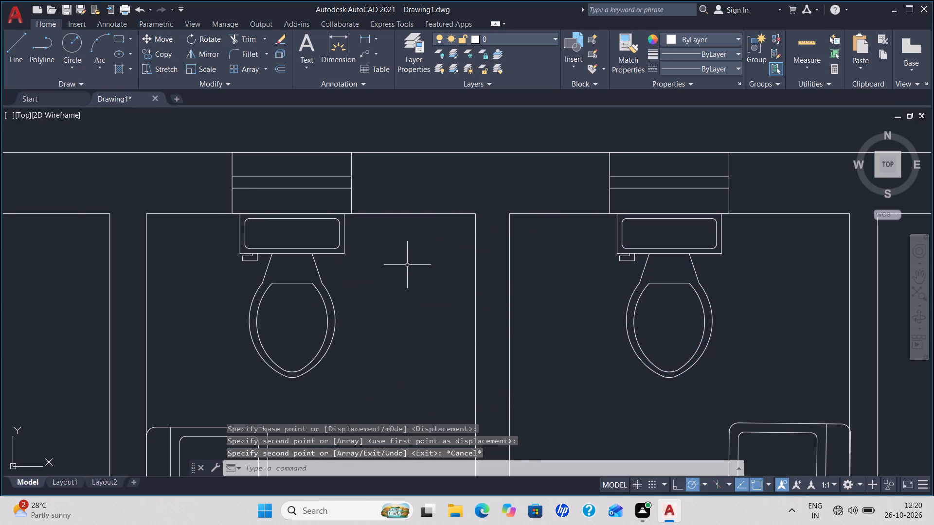
Delete the spare sink below the bed in the left bedroom.
scroll(407, 264, down, 4)
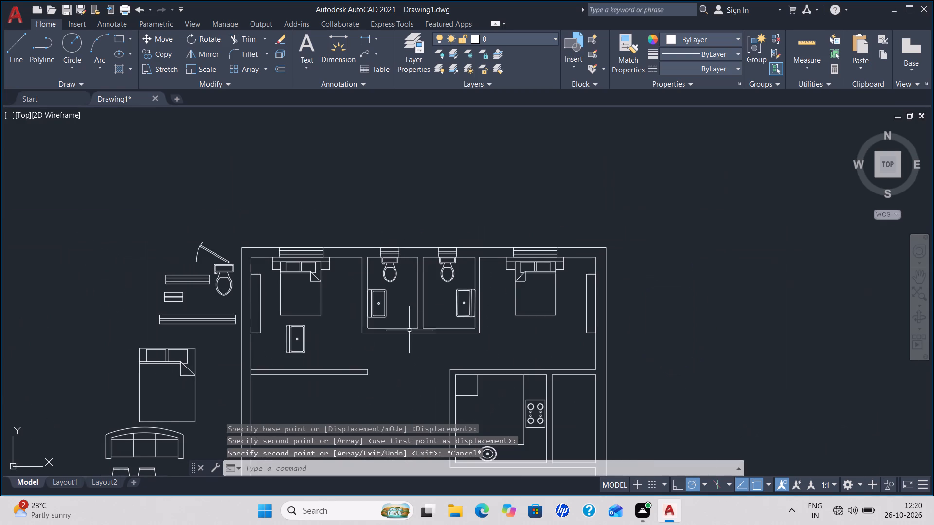
middle_drag(409, 352, 350, 206)
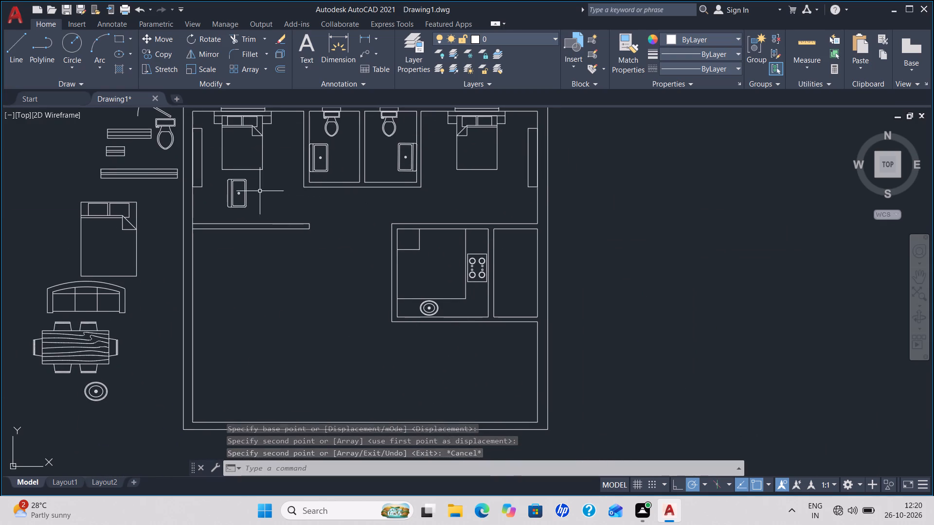
click(256, 205)
click(237, 197)
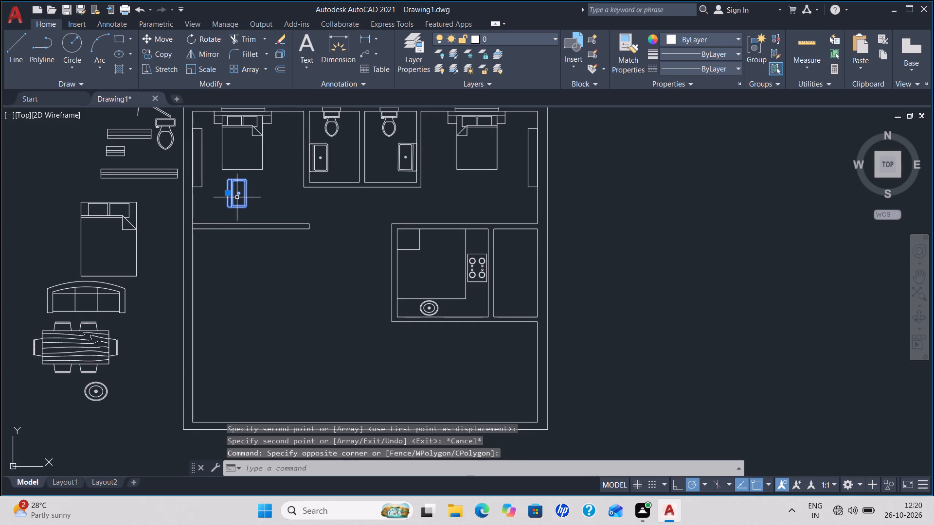
key(Delete)
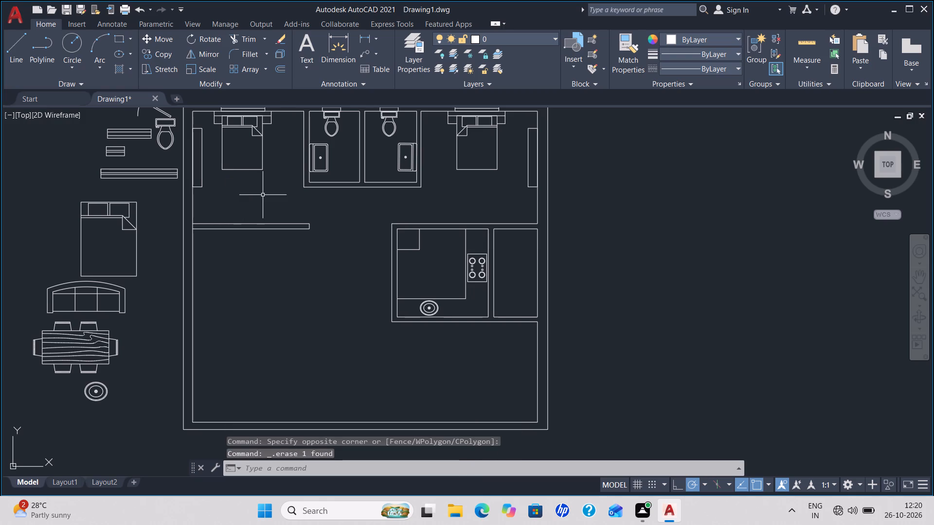
scroll(303, 171, up, 4)
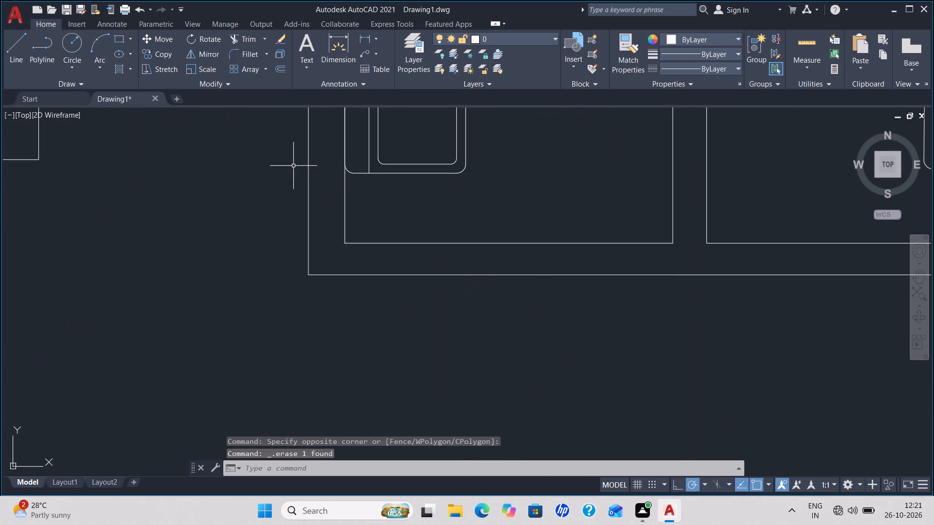
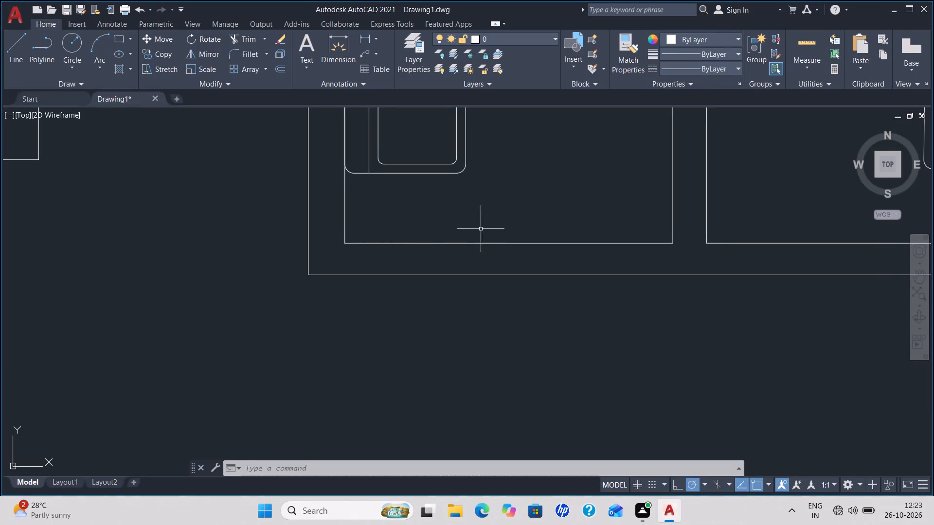
Extend the left bathroom's outer left wall line and the bedroom wall's end line to join the bathroom's lower wall with the bedroom's lower wall.
scroll(460, 244, down, 1)
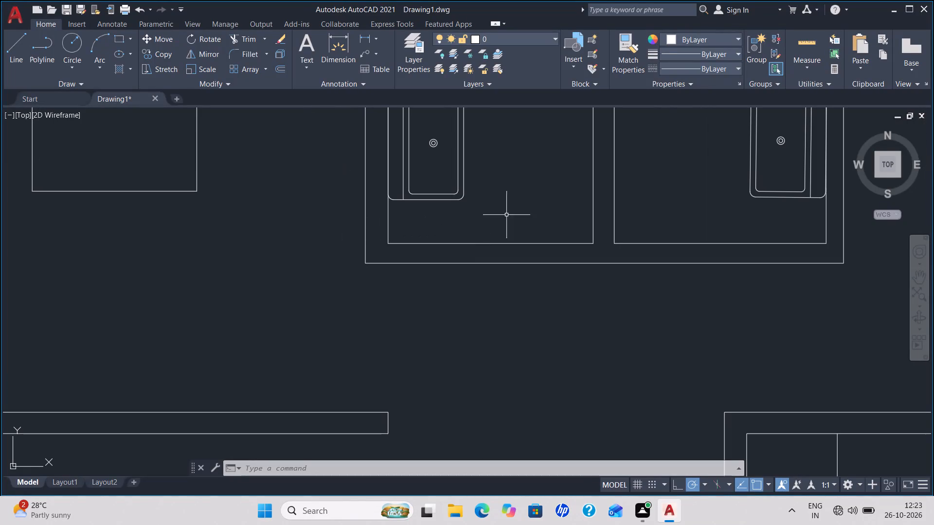
scroll(377, 255, up, 1)
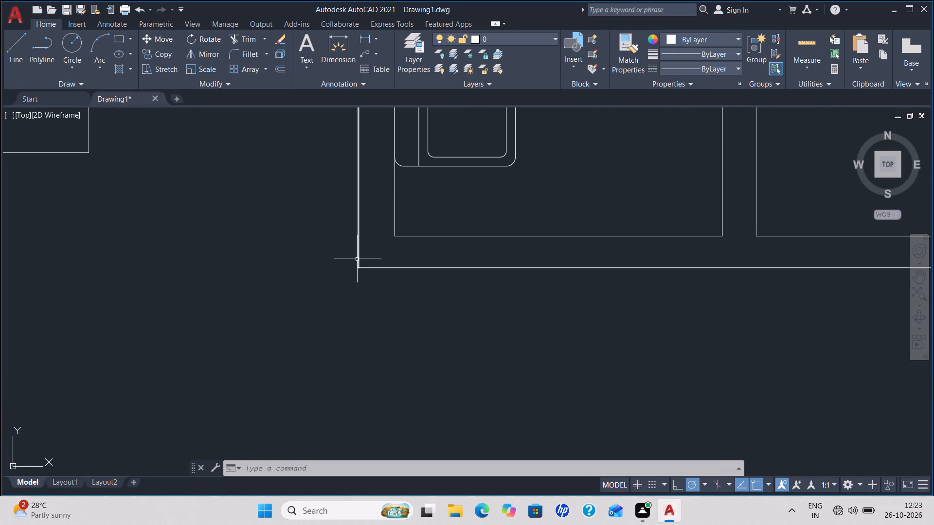
text(ex)
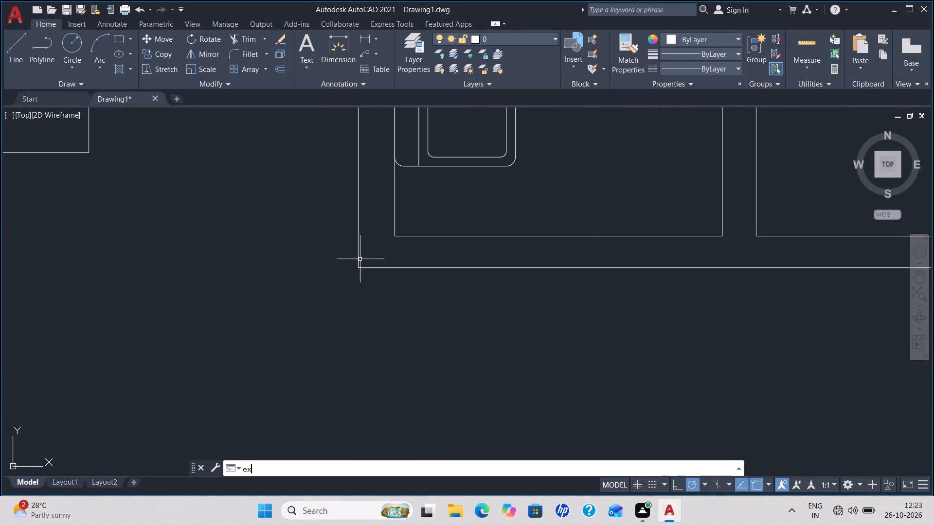
key(Return)
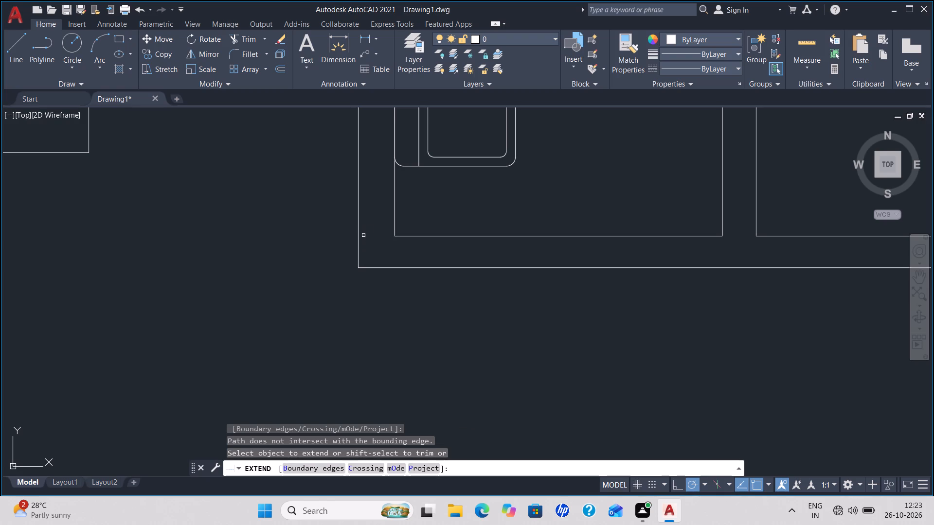
scroll(348, 344, down, 1)
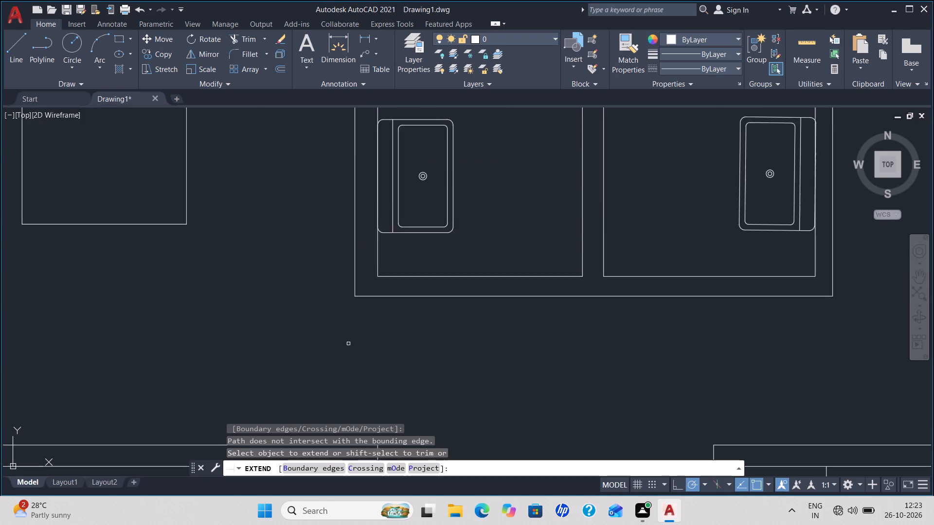
scroll(348, 344, down, 1)
click(356, 286)
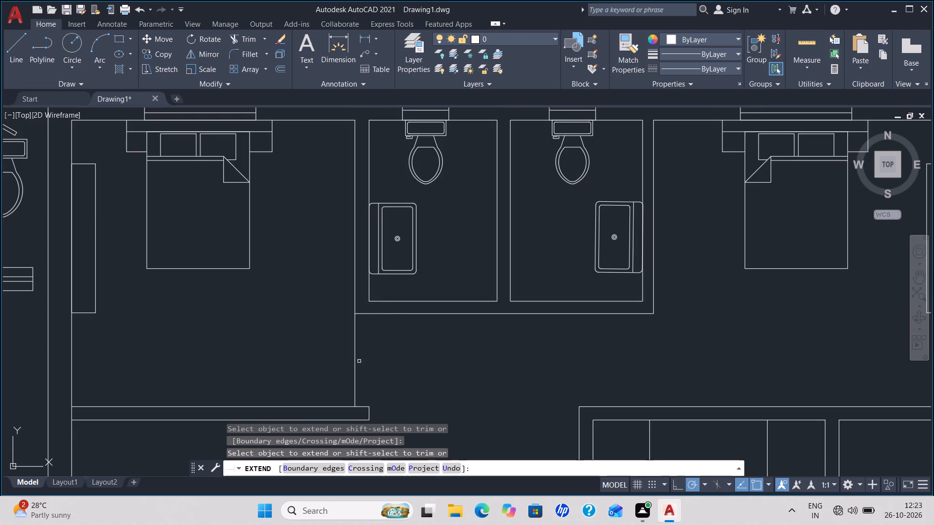
scroll(359, 360, up, 1)
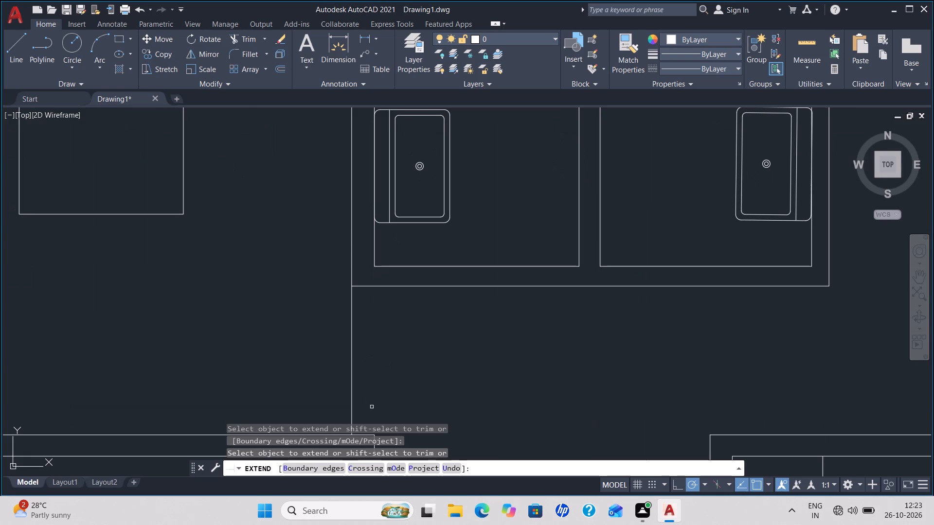
middle_drag(372, 402, 366, 327)
click(369, 367)
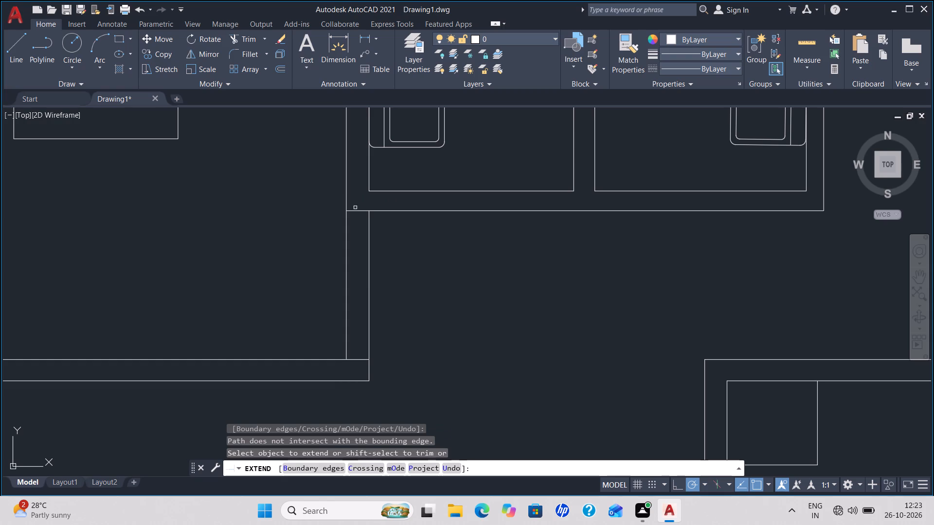
key(Escape)
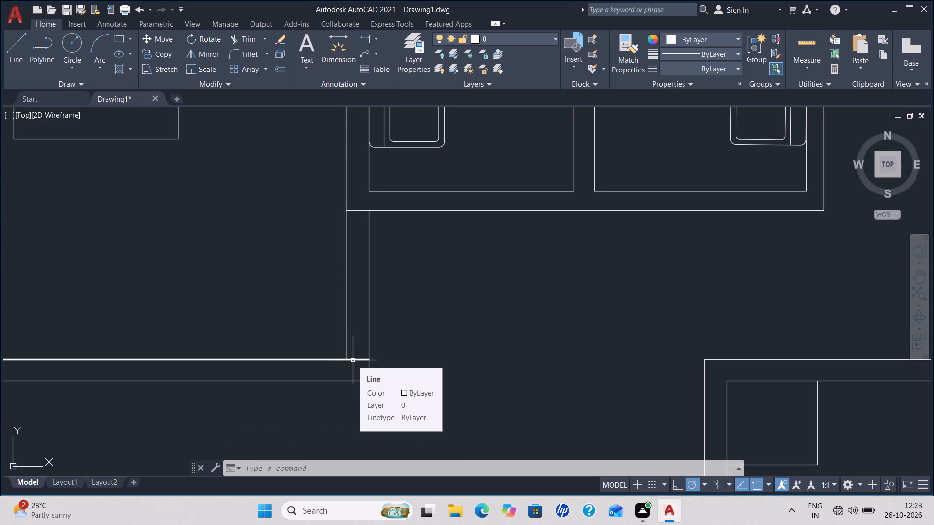
Draw a horizontal jamb line across the extended wall, just below the left bathroom's lower wall.
key(l)
key(Return)
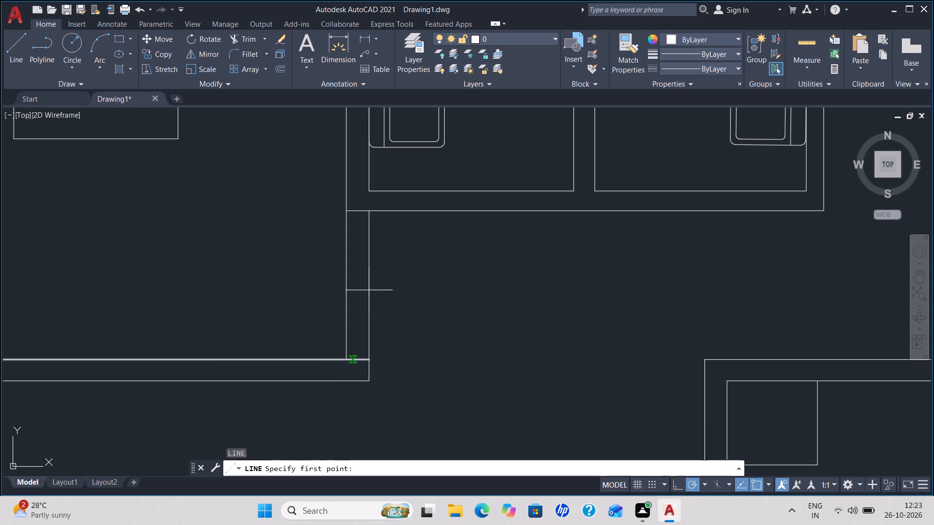
scroll(365, 219, up, 2)
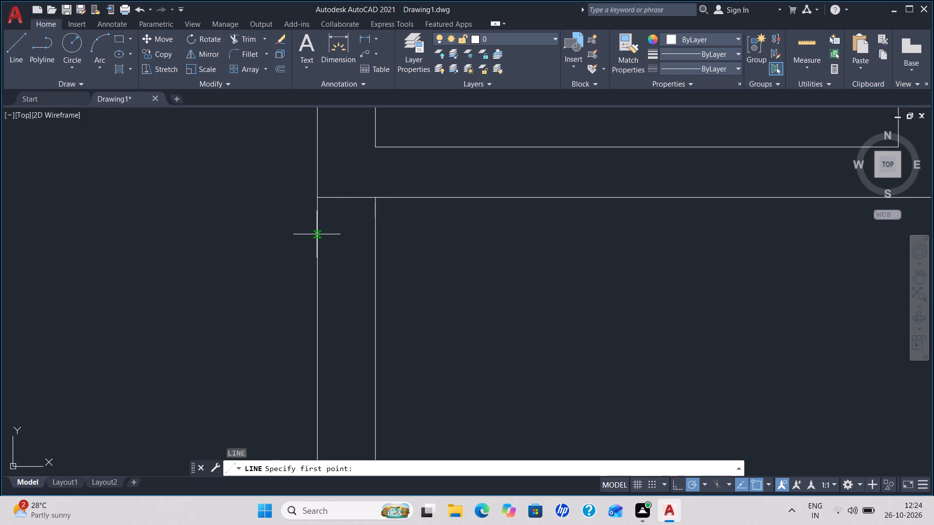
click(317, 225)
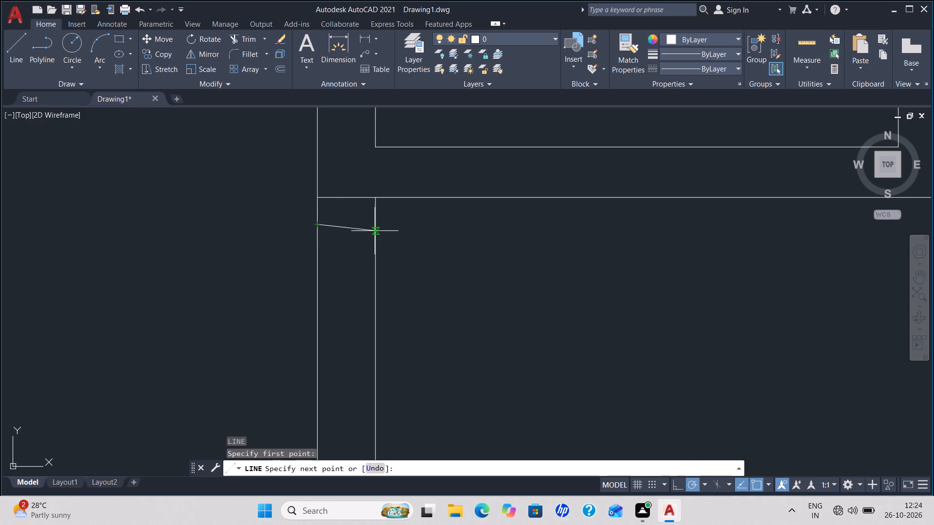
click(377, 224)
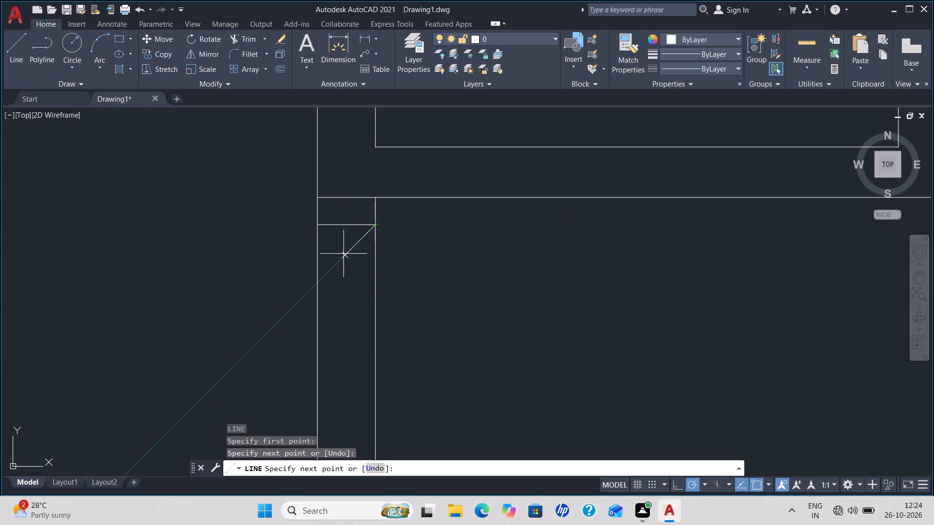
key(Escape)
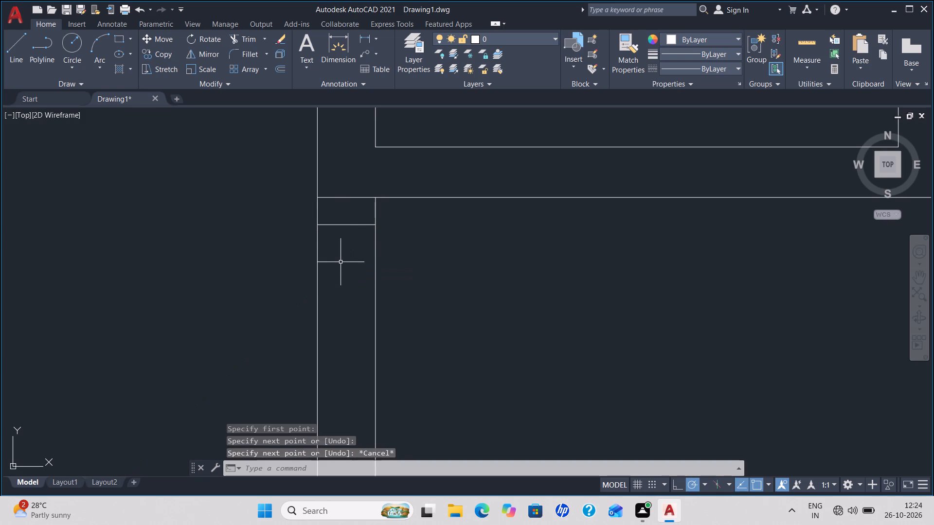
Trim the bathroom's lower wall line where it crosses between the two extended wall lines.
text(tr)
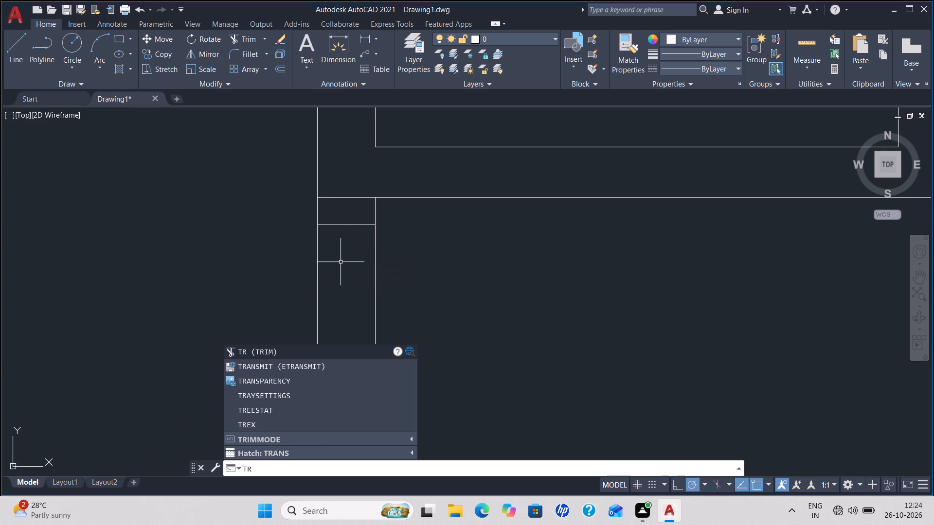
key(space)
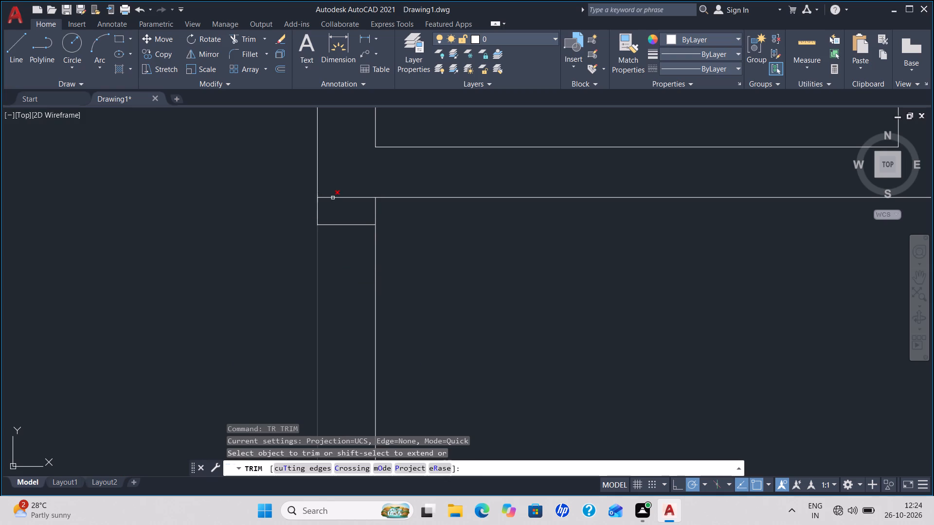
click(352, 196)
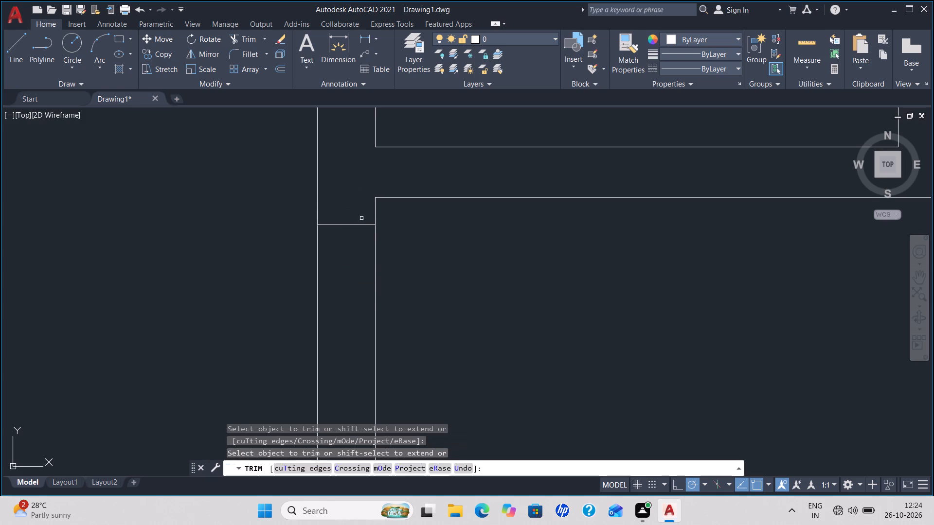
scroll(365, 306, down, 1)
middle_drag(336, 348, 380, 239)
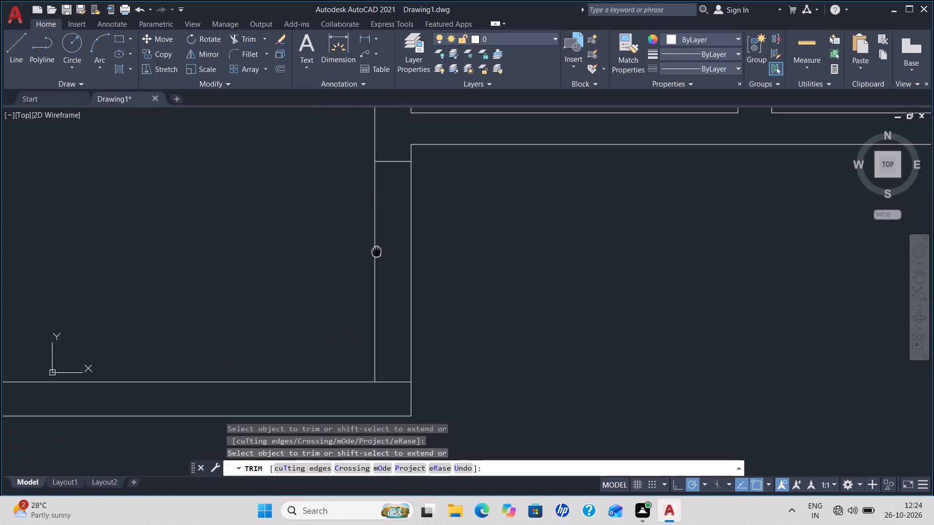
middle_drag(380, 239, 399, 153)
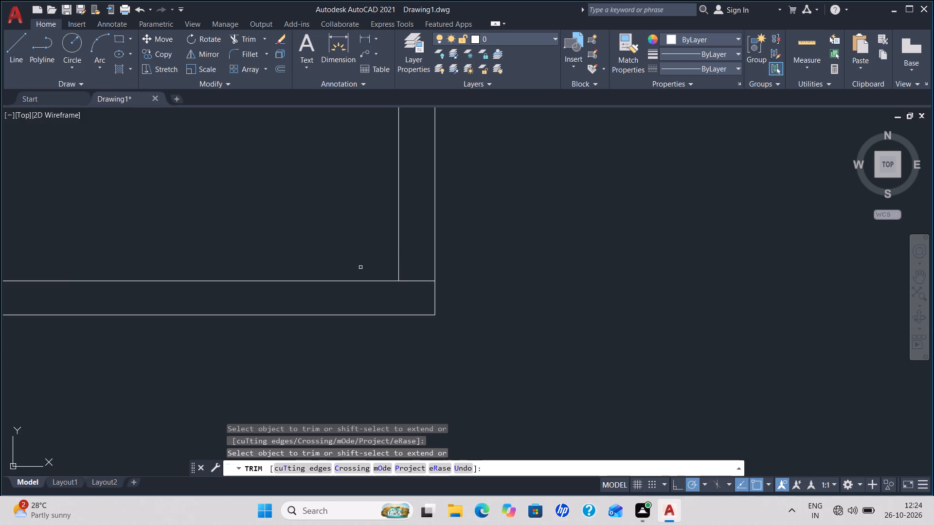
key(Escape)
Draw a second horizontal jamb line across the extended wall, just above the left bedroom's lower wall.
key(l)
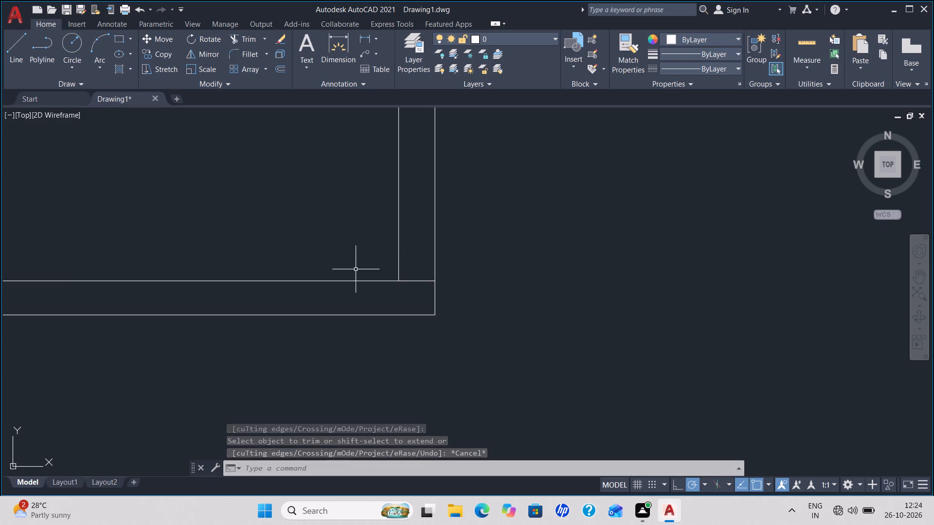
key(Return)
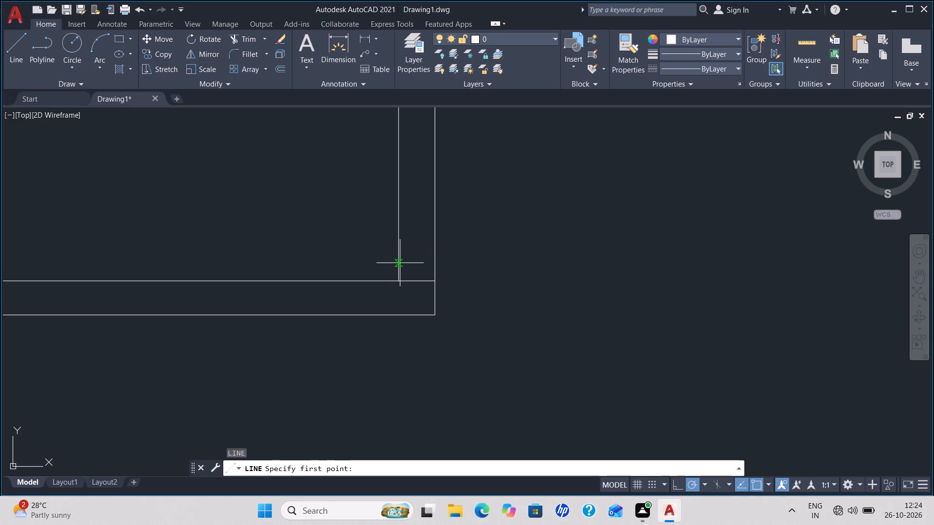
click(399, 265)
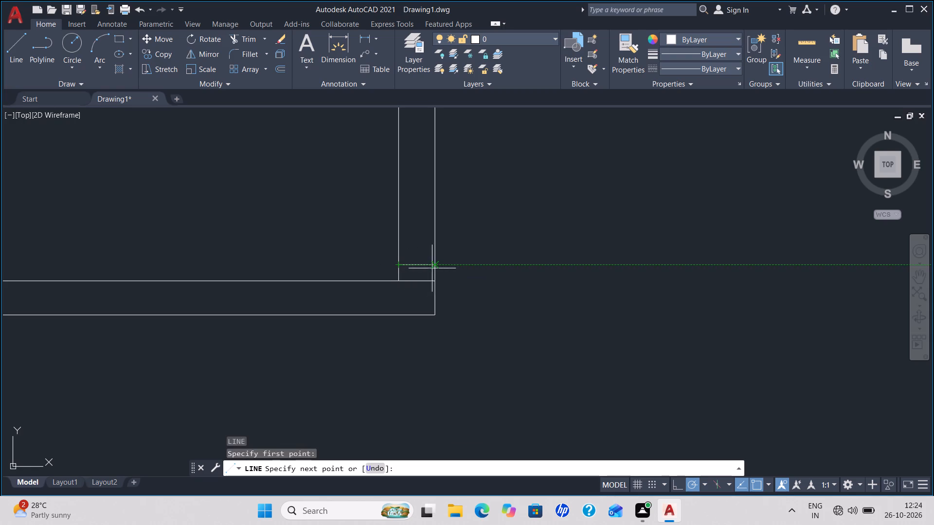
click(434, 268)
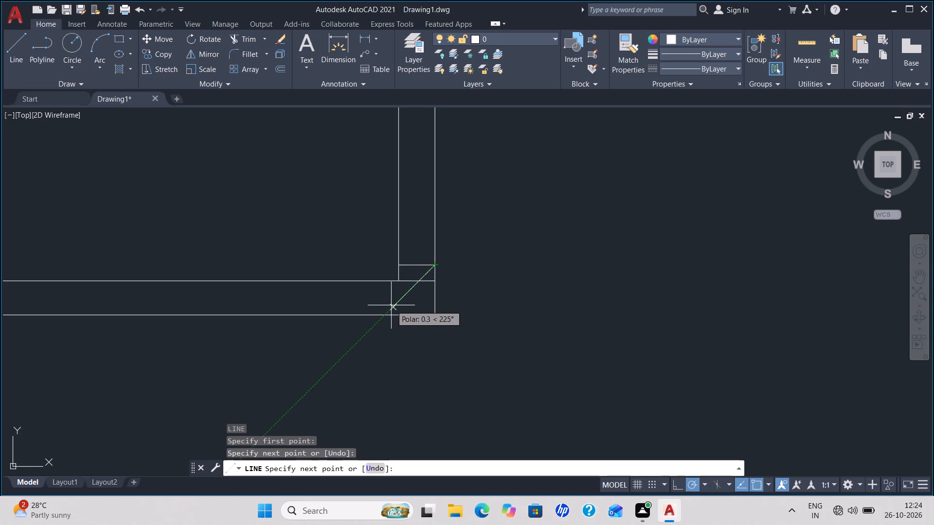
key(Escape)
Trim the bedroom's lower inner wall line where it crosses between the two extended wall lines.
text(tr)
key(space)
key(space)
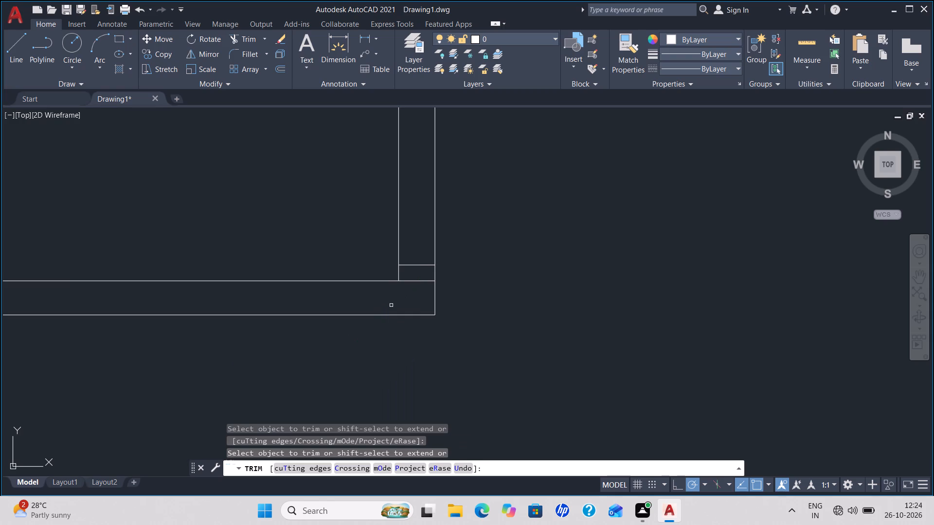
click(414, 281)
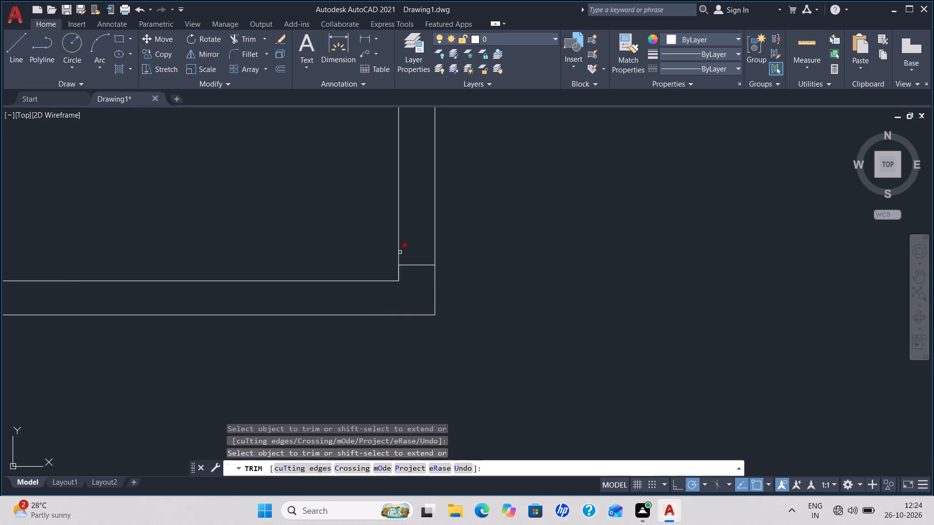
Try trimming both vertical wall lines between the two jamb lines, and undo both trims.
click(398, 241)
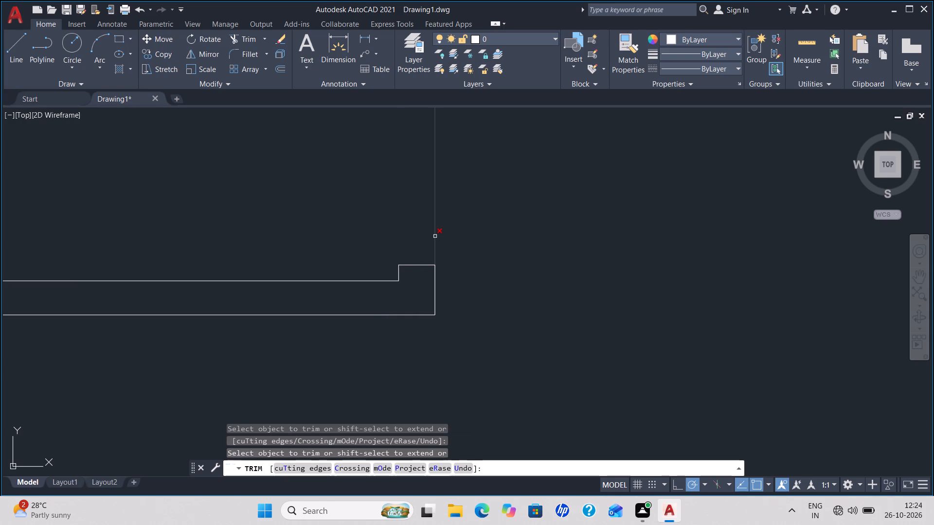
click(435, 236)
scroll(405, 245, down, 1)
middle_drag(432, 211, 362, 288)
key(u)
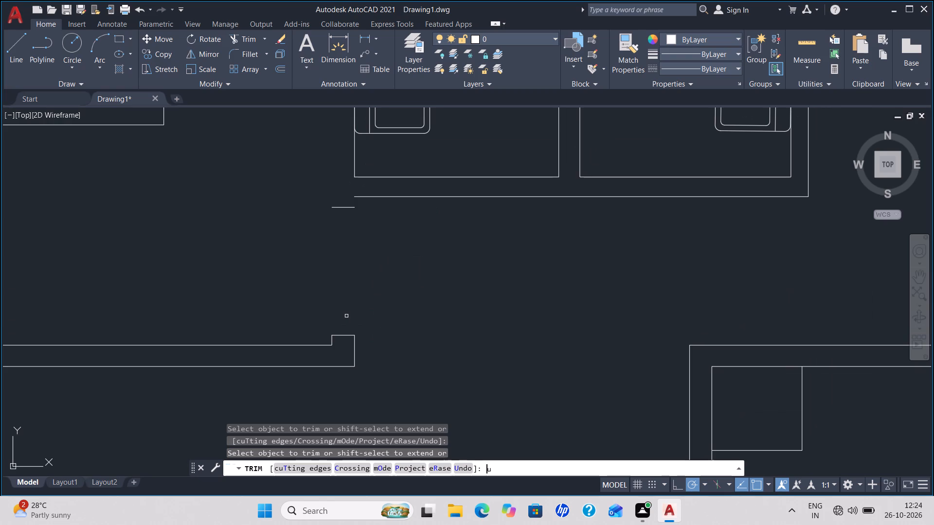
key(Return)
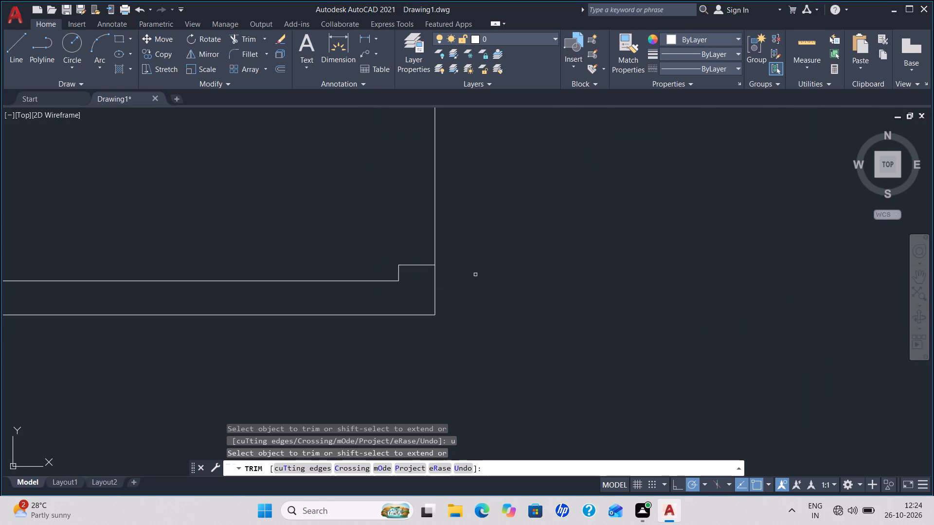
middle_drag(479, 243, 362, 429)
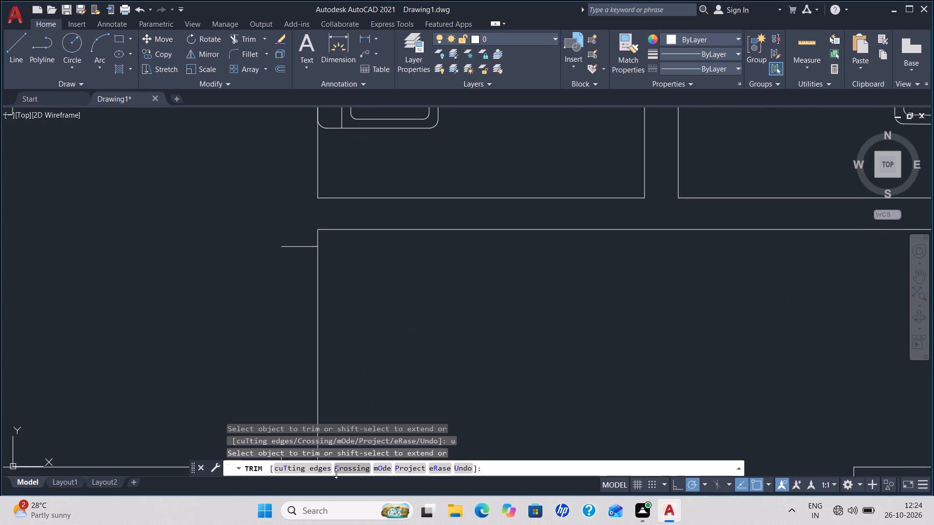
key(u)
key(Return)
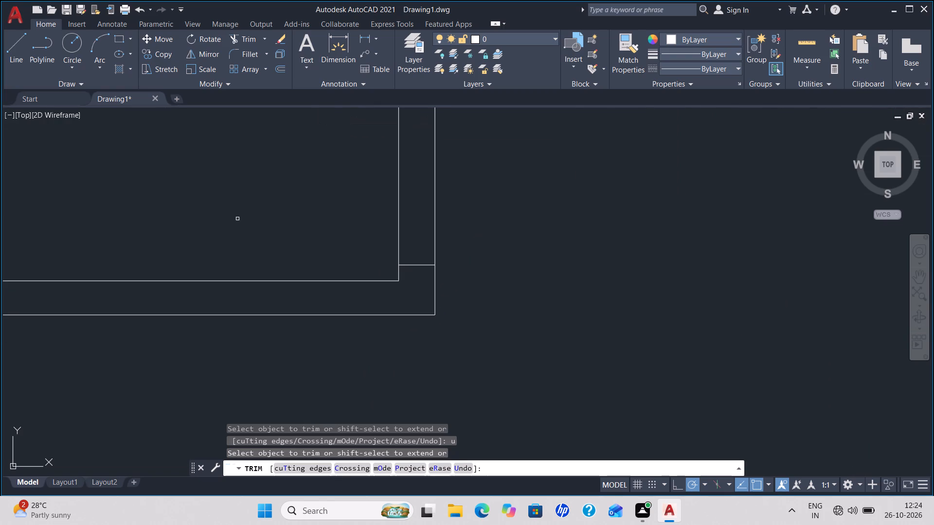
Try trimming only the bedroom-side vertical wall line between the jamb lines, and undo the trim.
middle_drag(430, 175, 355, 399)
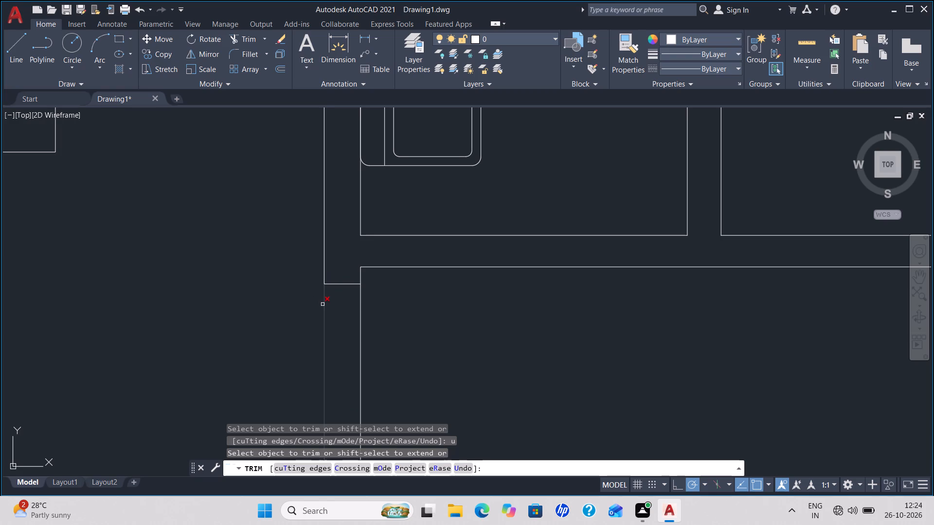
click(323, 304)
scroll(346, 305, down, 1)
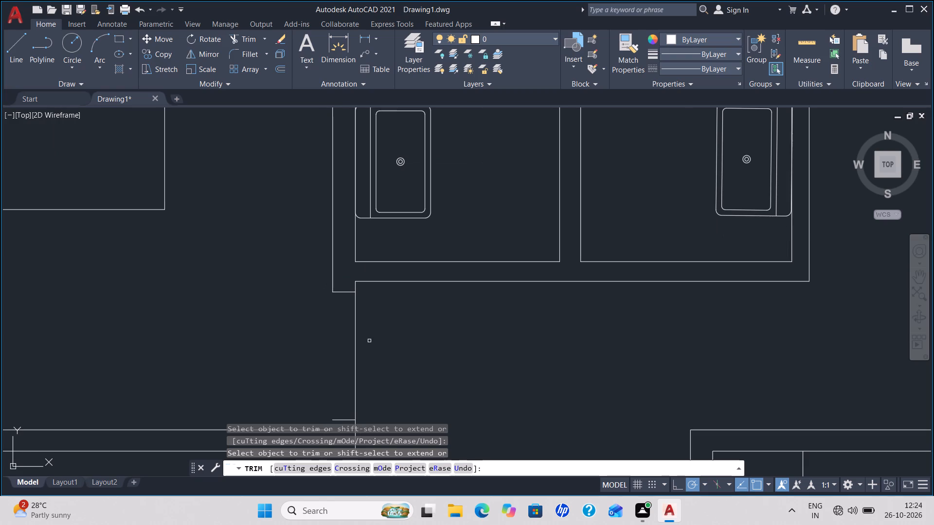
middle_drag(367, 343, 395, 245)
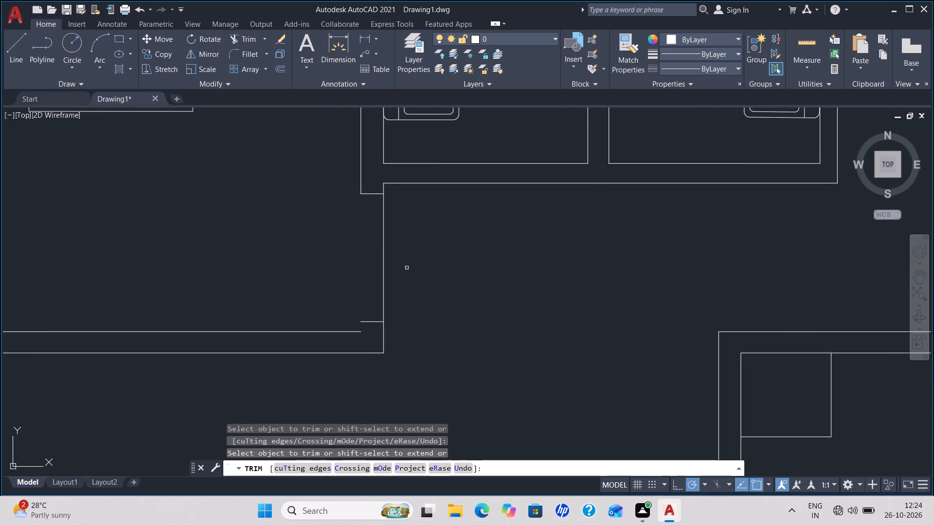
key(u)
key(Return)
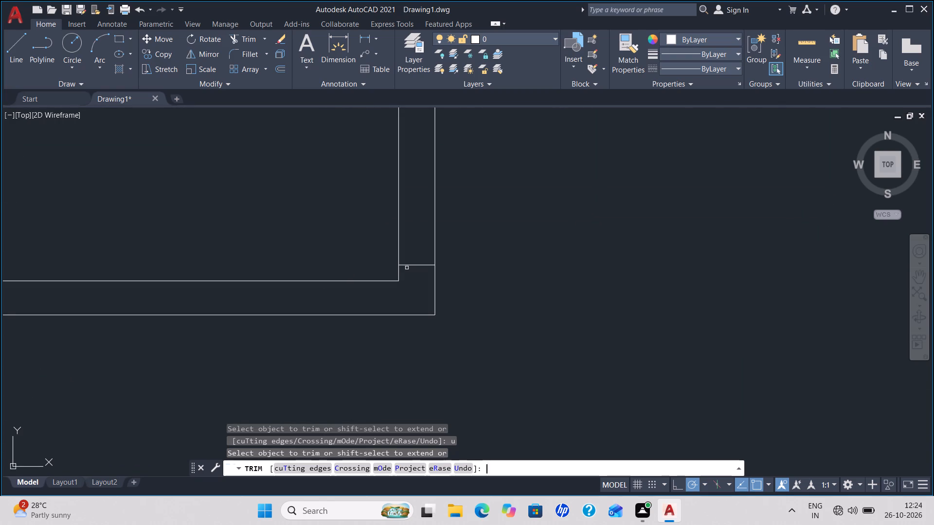
Trim both vertical wall lines between the two jamb lines to open the left bedroom's doorway.
middle_drag(417, 224, 363, 317)
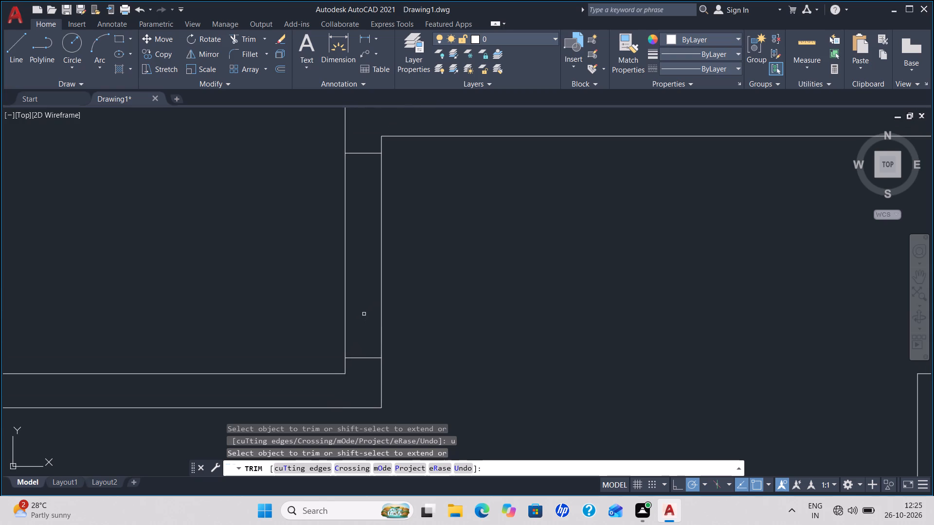
click(344, 280)
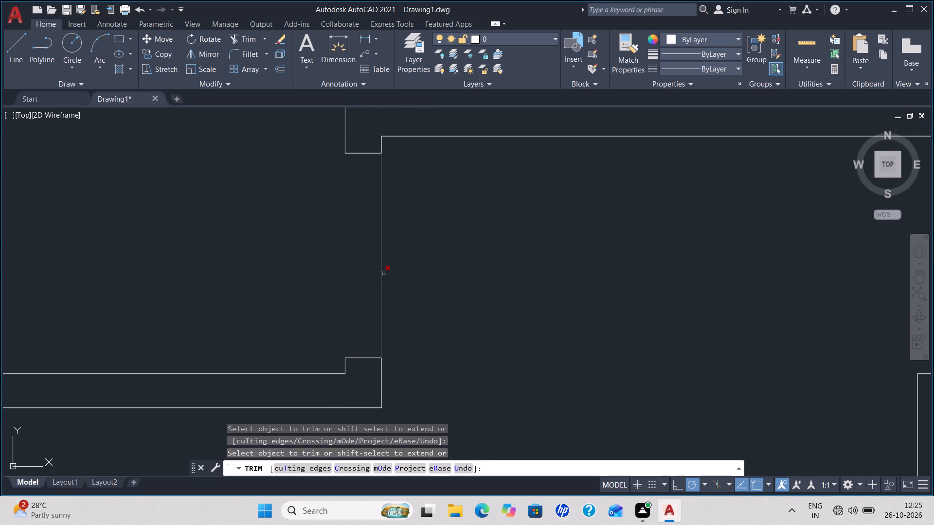
click(380, 275)
Extend both vertical lines of the right bathroom's bedroom-side wall down to the kitchen's upper outer wall line.
scroll(448, 271, down, 1)
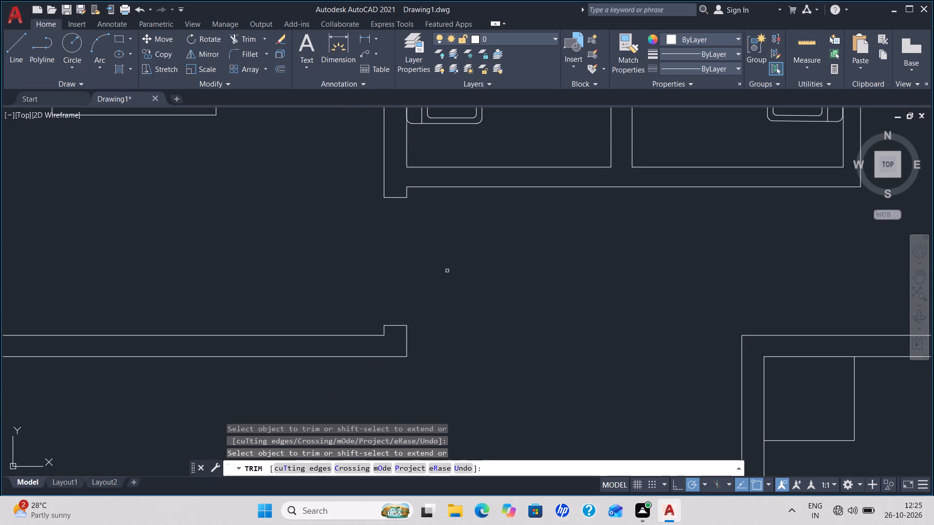
scroll(613, 306, down, 1)
middle_drag(624, 300, 537, 291)
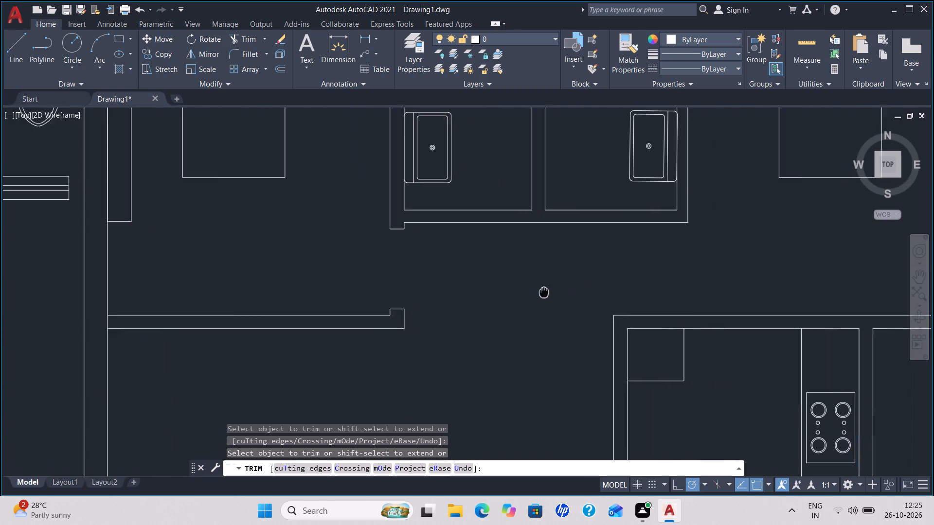
middle_drag(537, 291, 428, 291)
scroll(502, 308, up, 2)
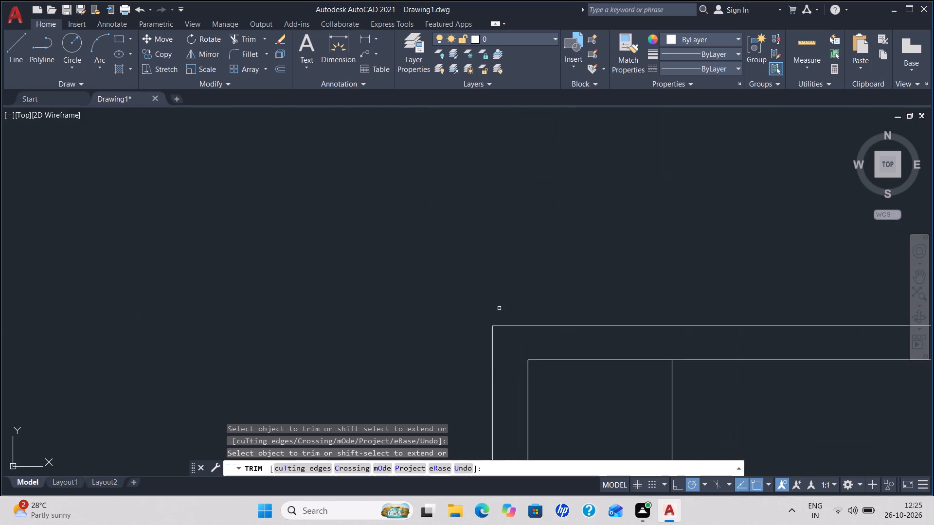
scroll(499, 308, down, 1)
middle_drag(500, 288, 354, 327)
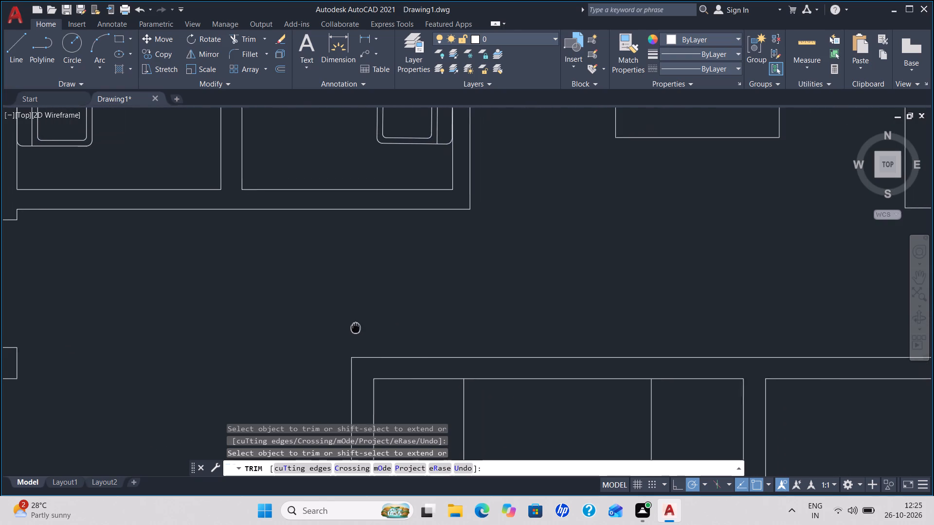
middle_drag(354, 327, 346, 327)
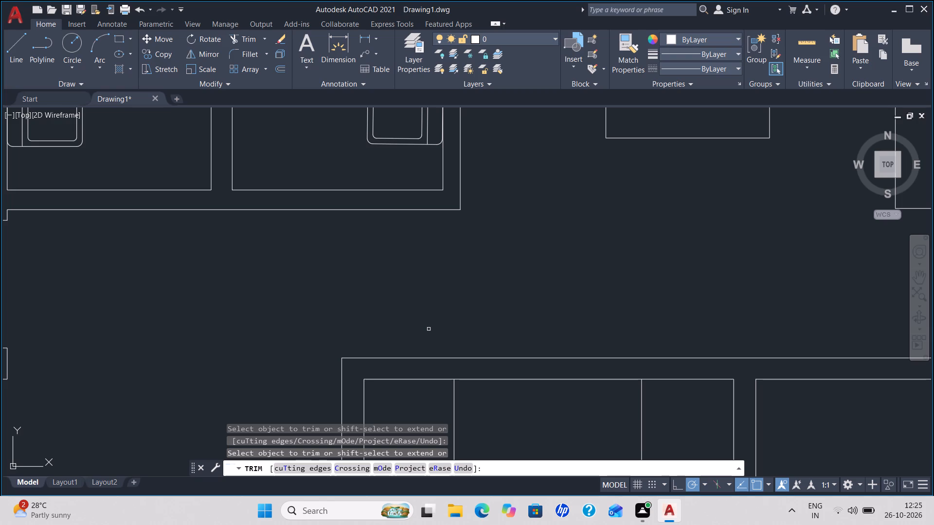
key(Escape)
text(ex)
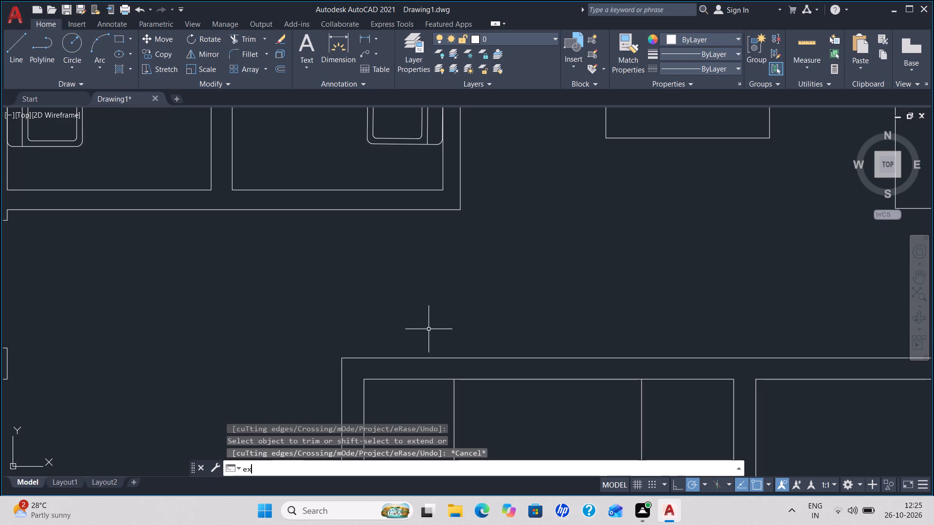
key(Return)
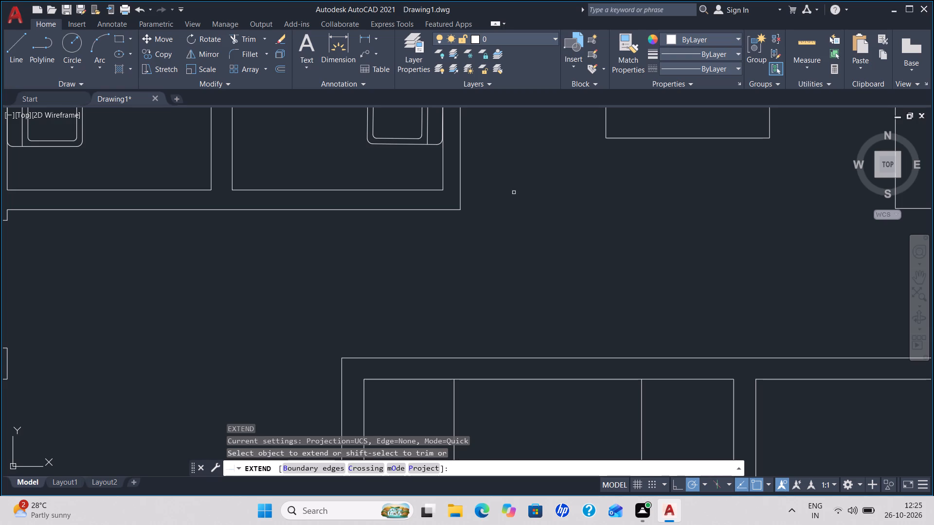
click(462, 190)
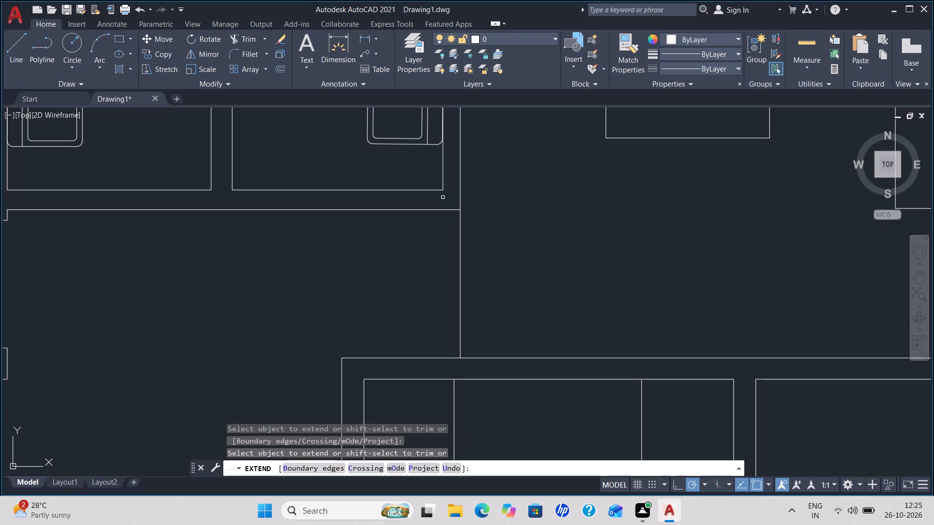
click(444, 180)
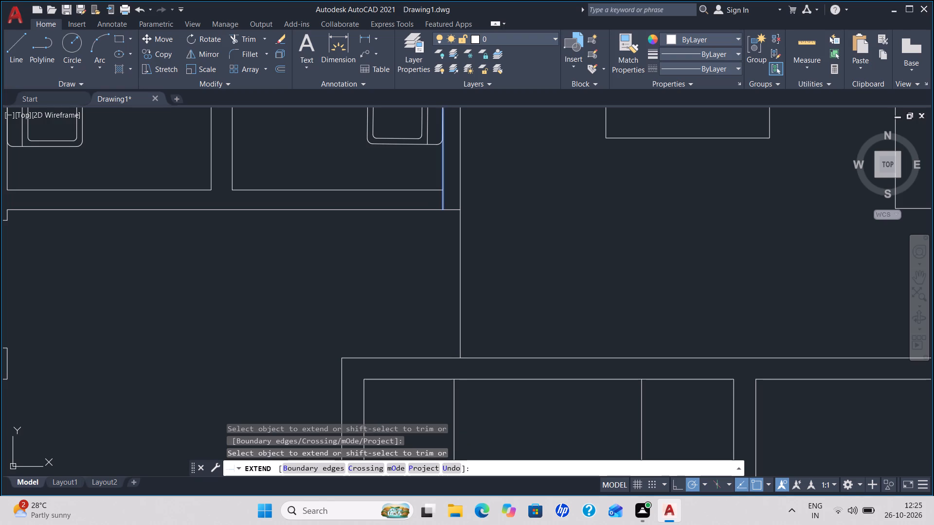
click(443, 202)
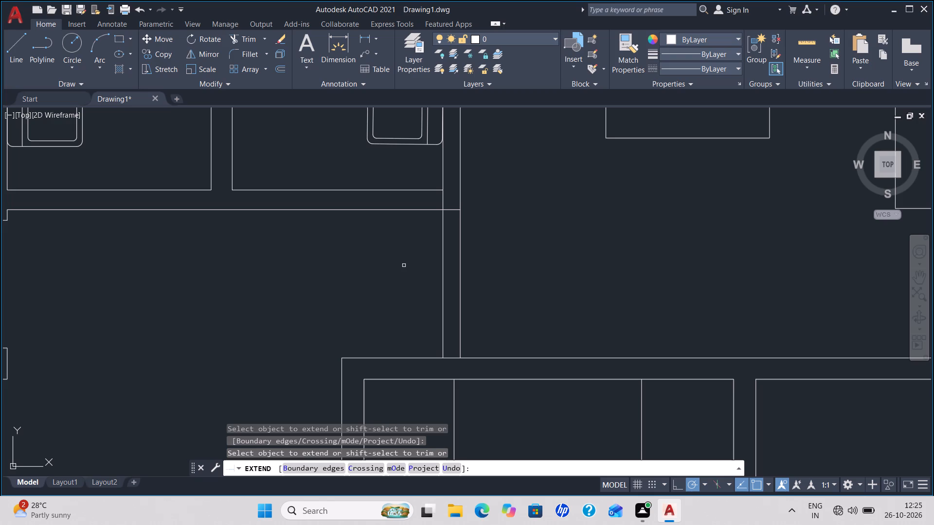
key(Escape)
Draw a horizontal jamb line across the newly extended wall, just below the right bathroom's lower wall.
key(l)
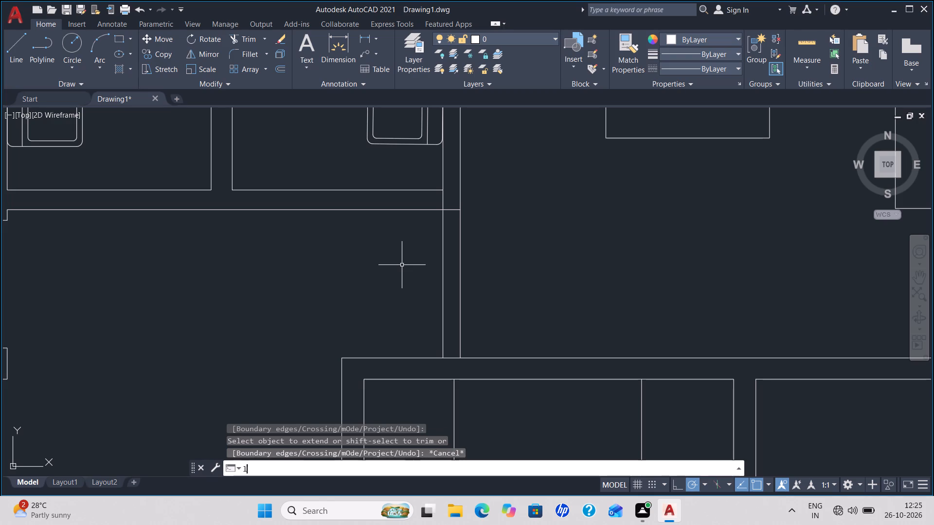
key(Return)
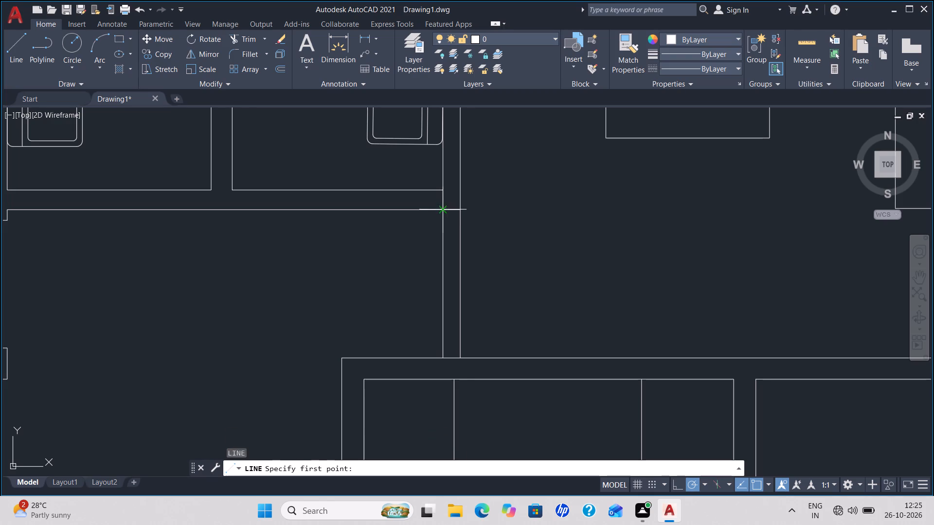
scroll(441, 219, up, 3)
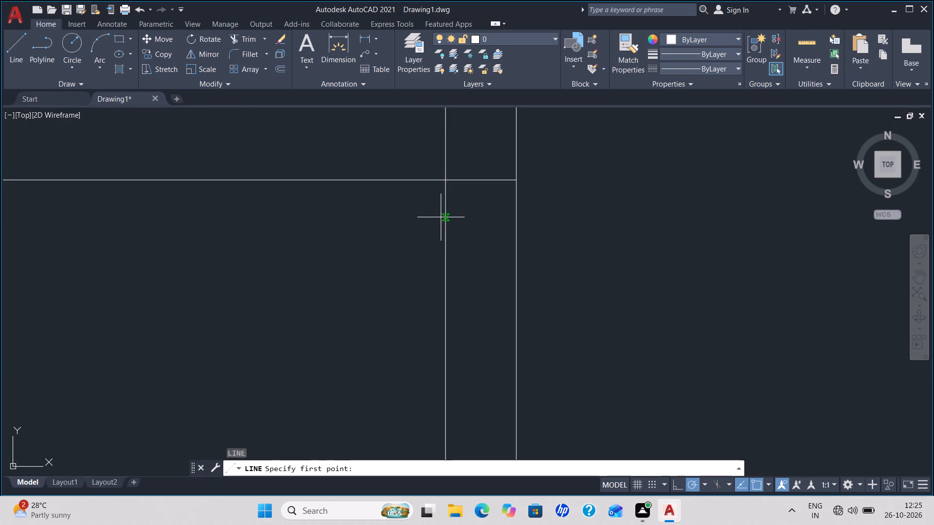
click(445, 208)
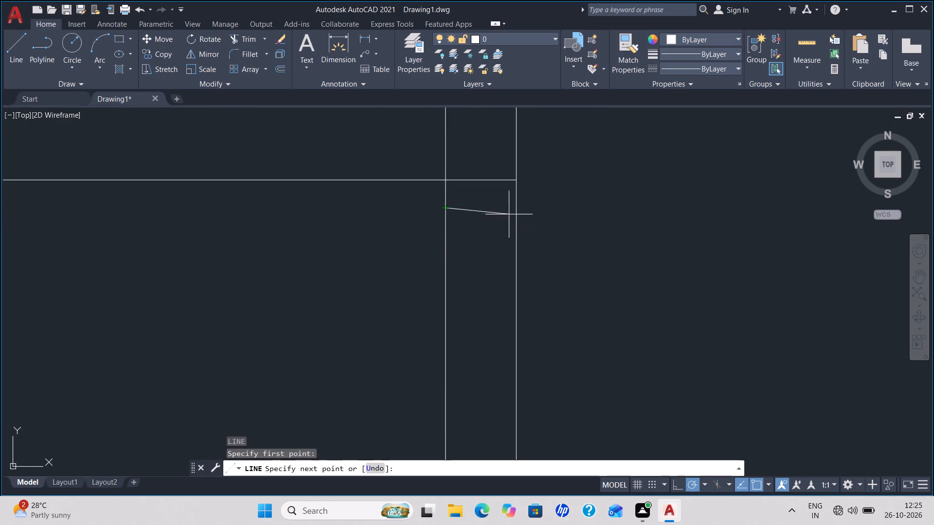
click(520, 204)
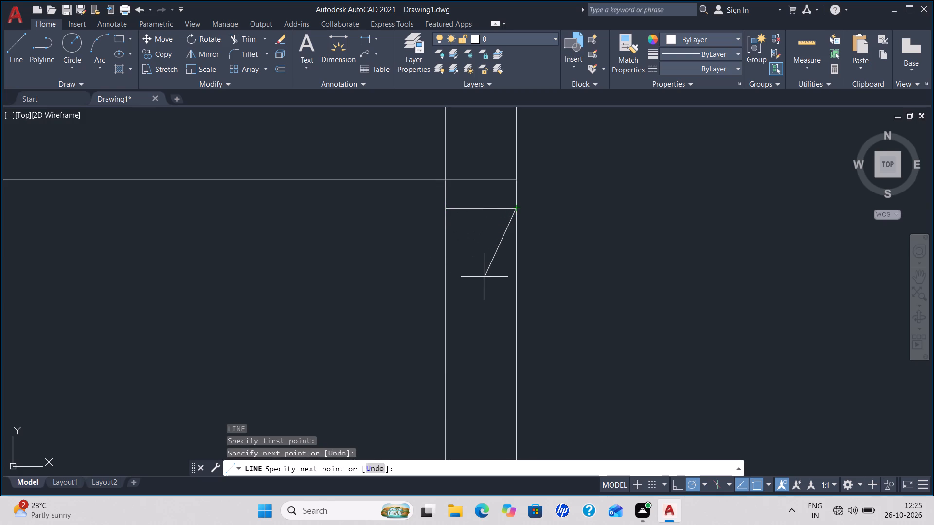
key(Escape)
Draw a second horizontal jamb line across the extended wall, just above the kitchen's upper wall.
key(space)
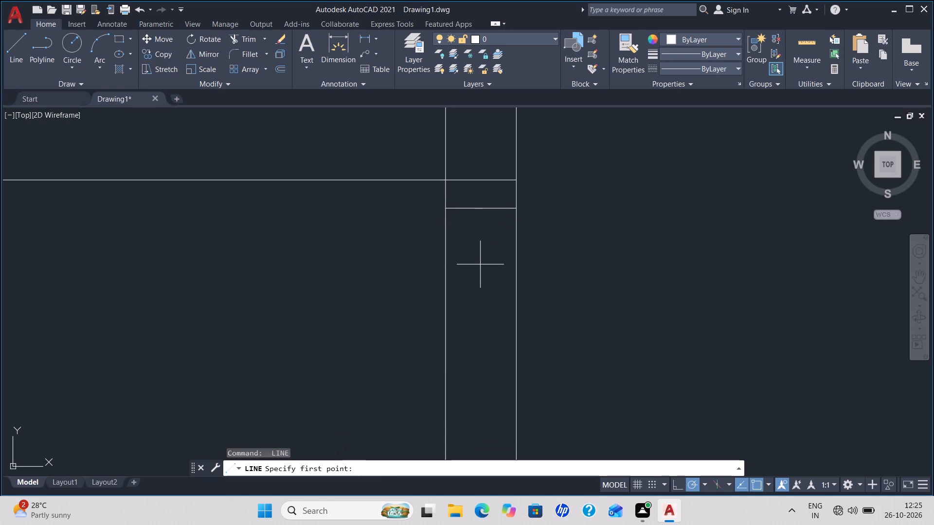
scroll(431, 308, down, 1)
middle_drag(468, 355, 447, 191)
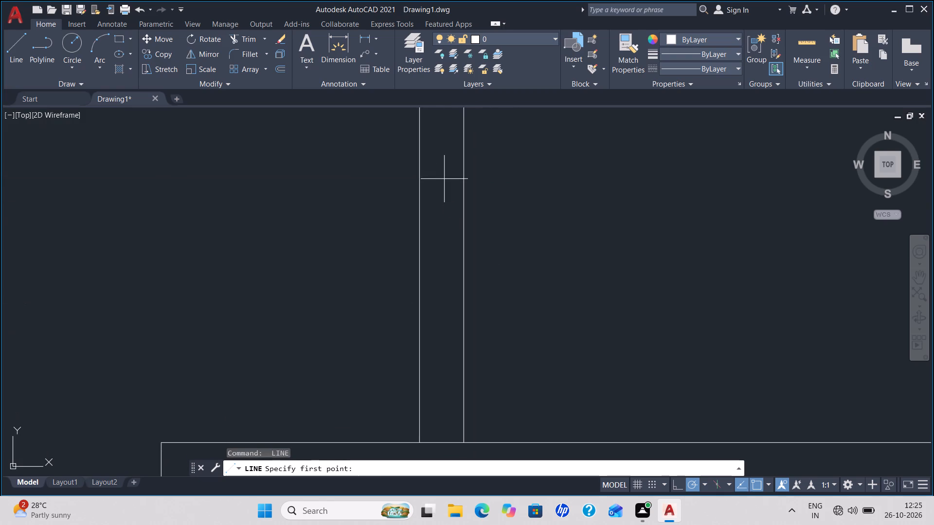
middle_drag(419, 364, 388, 139)
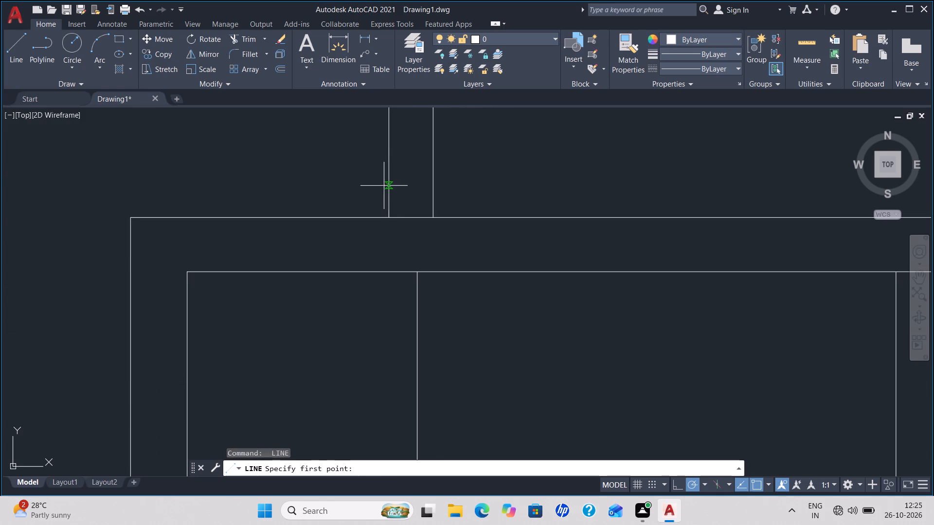
click(389, 200)
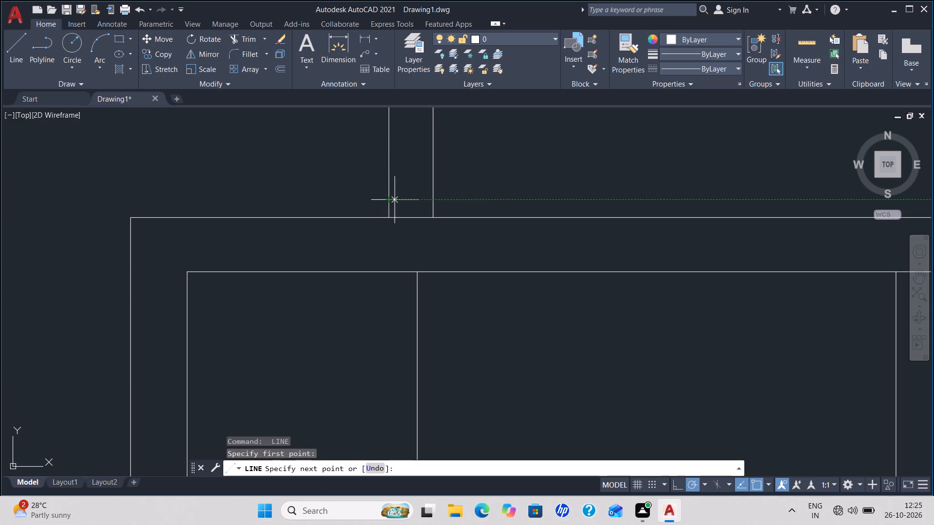
click(432, 198)
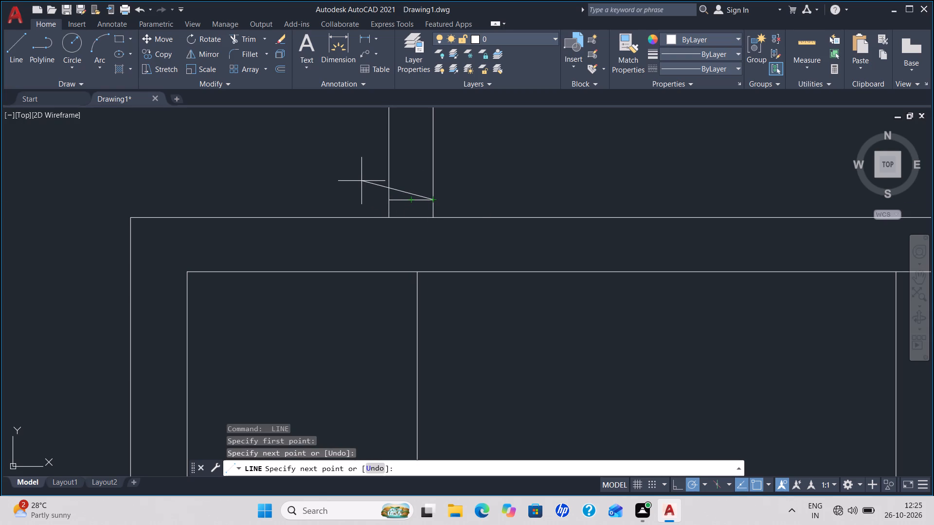
key(Escape)
Trim the kitchen's upper wall line and the bathroom's lower wall line where they cross between the extended wall lines.
text(tr)
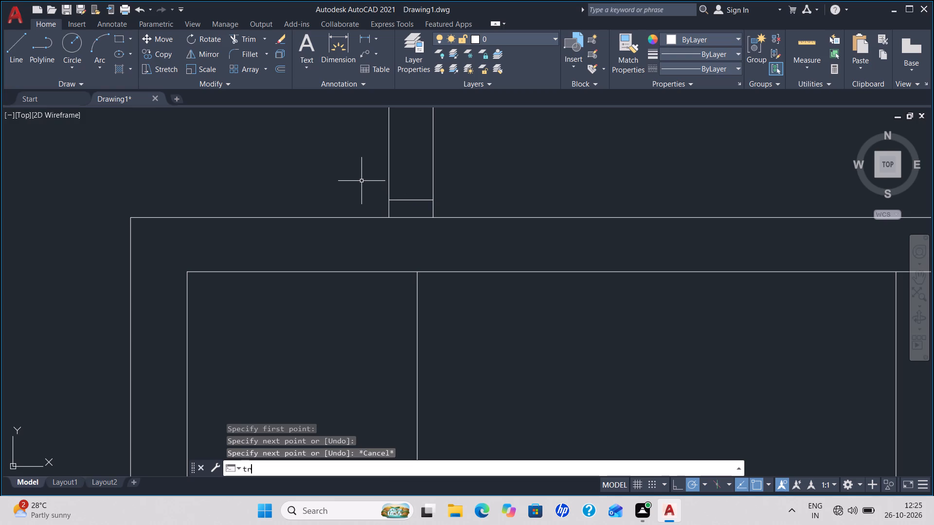
key(space)
key(space)
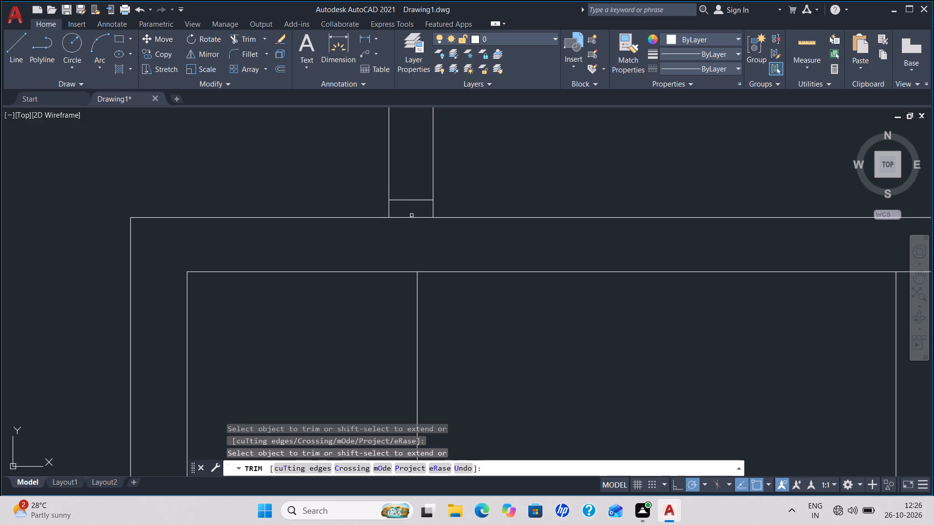
click(412, 218)
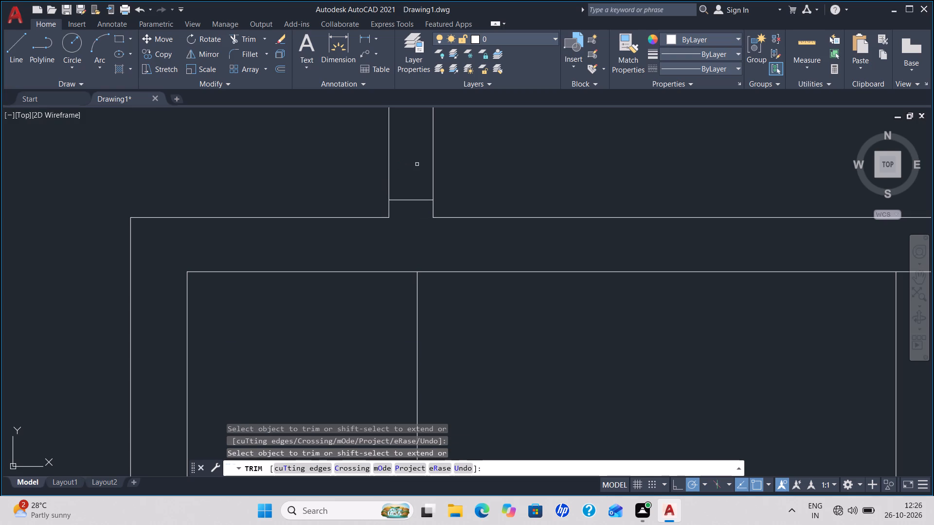
middle_drag(417, 164, 328, 459)
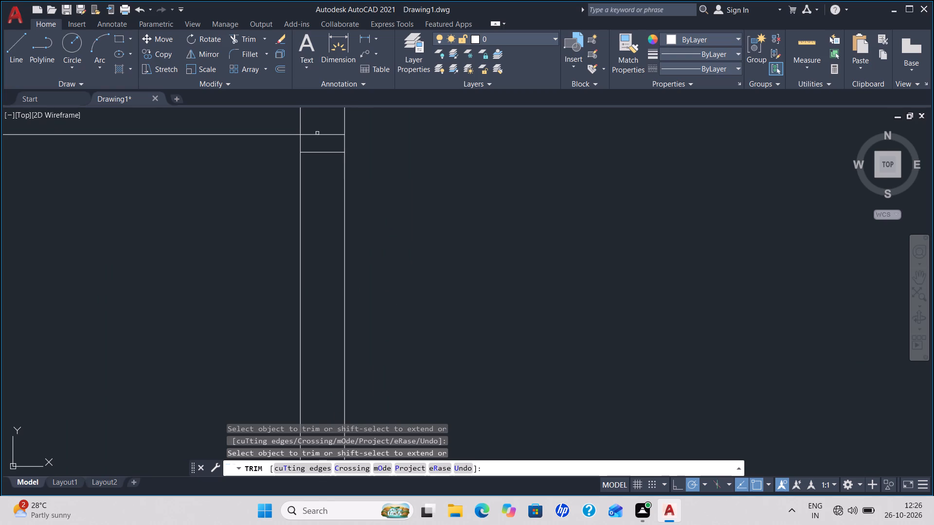
click(318, 134)
Trim both vertical wall lines between the two jamb lines to open the right bedroom's doorway.
scroll(301, 178, down, 1)
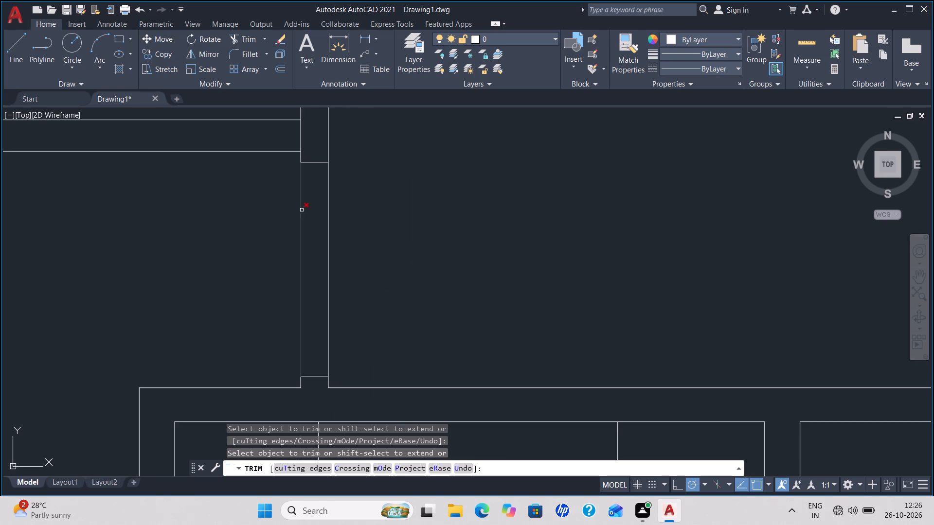
click(301, 210)
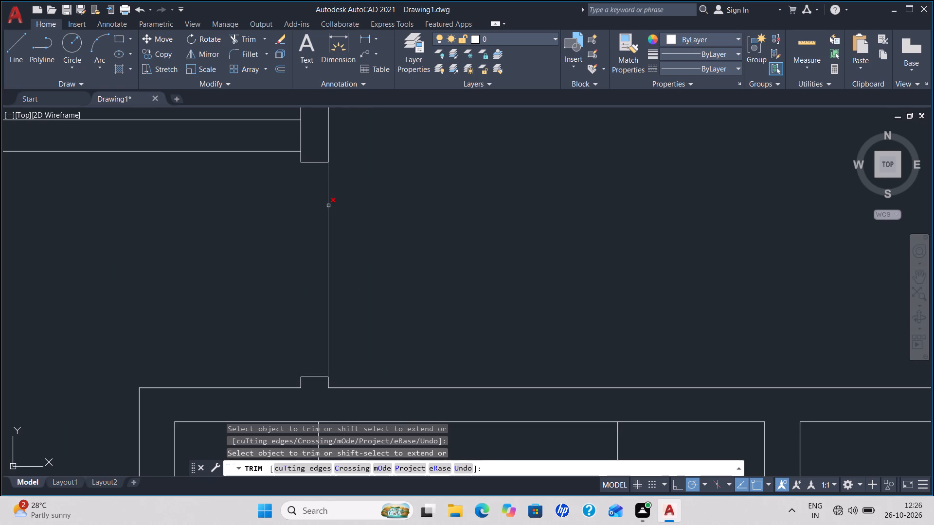
click(328, 206)
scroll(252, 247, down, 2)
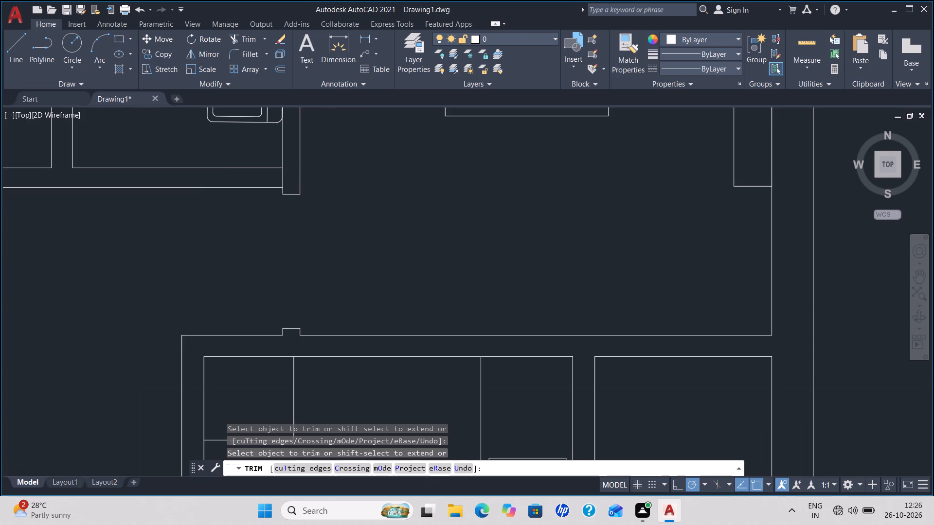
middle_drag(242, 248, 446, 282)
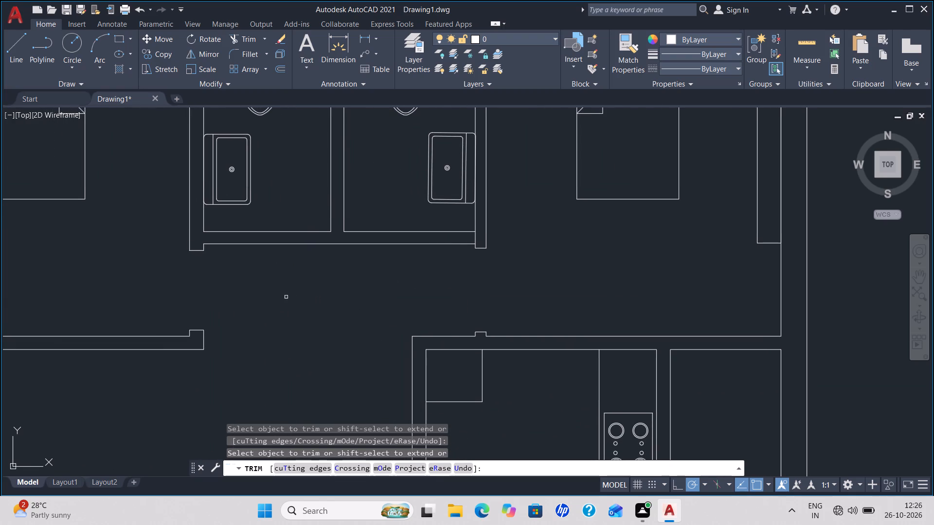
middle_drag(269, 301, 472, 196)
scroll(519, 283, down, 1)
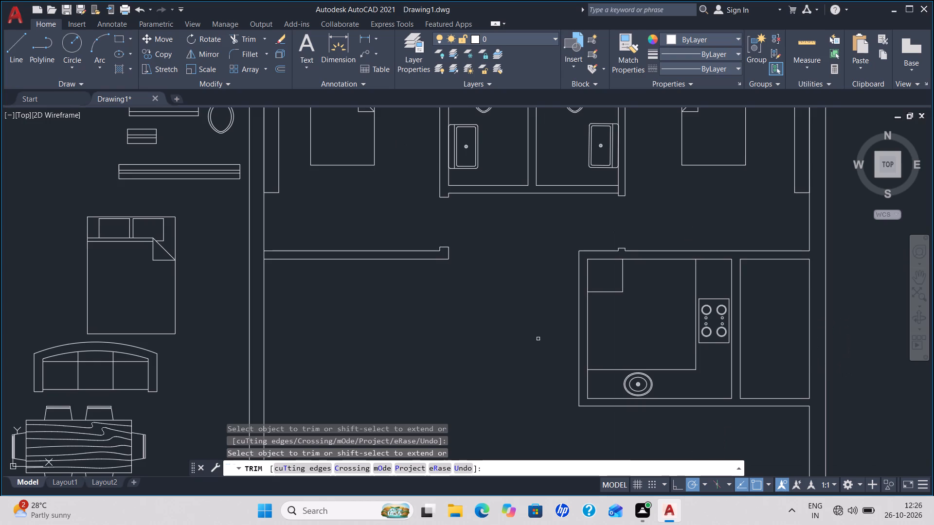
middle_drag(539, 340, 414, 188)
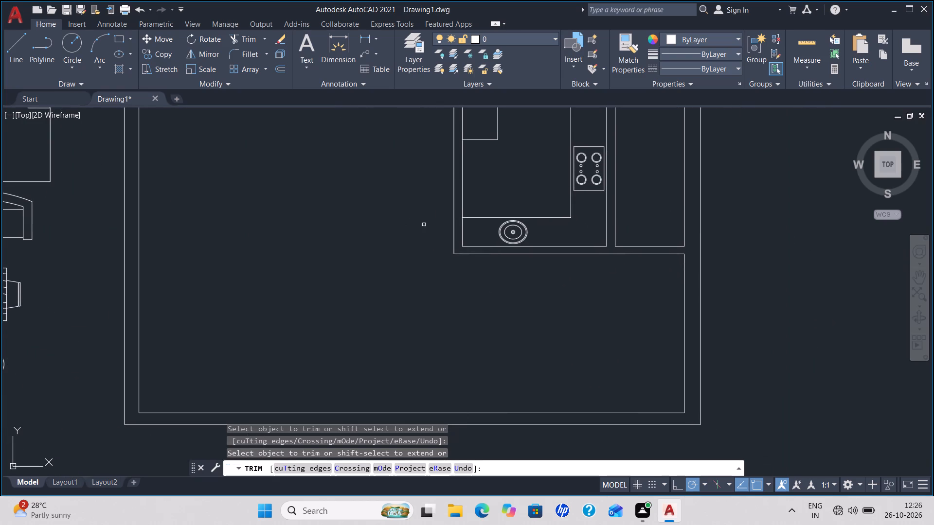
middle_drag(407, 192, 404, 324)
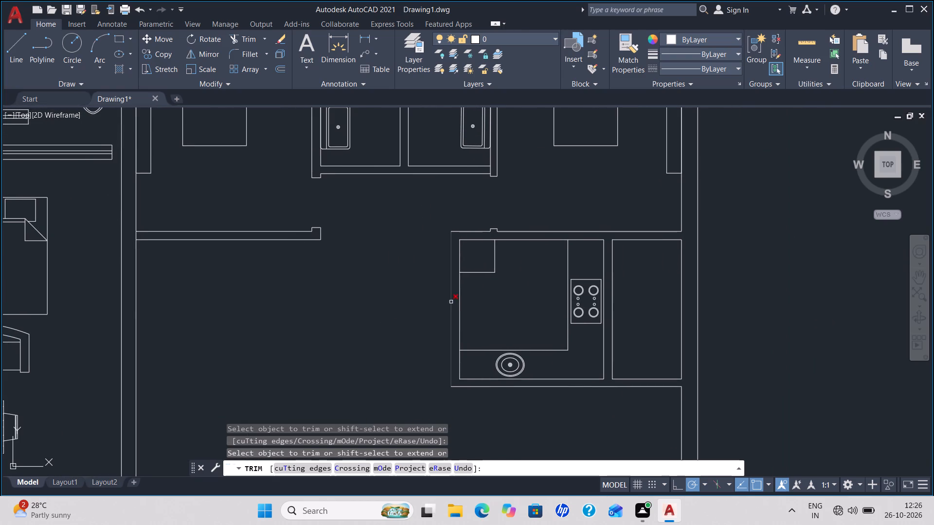
Extend the lower edge of the kitchen's upper-left corner box across the wall to the outer wall line as a door jamb.
middle_drag(465, 296, 451, 259)
scroll(448, 248, up, 3)
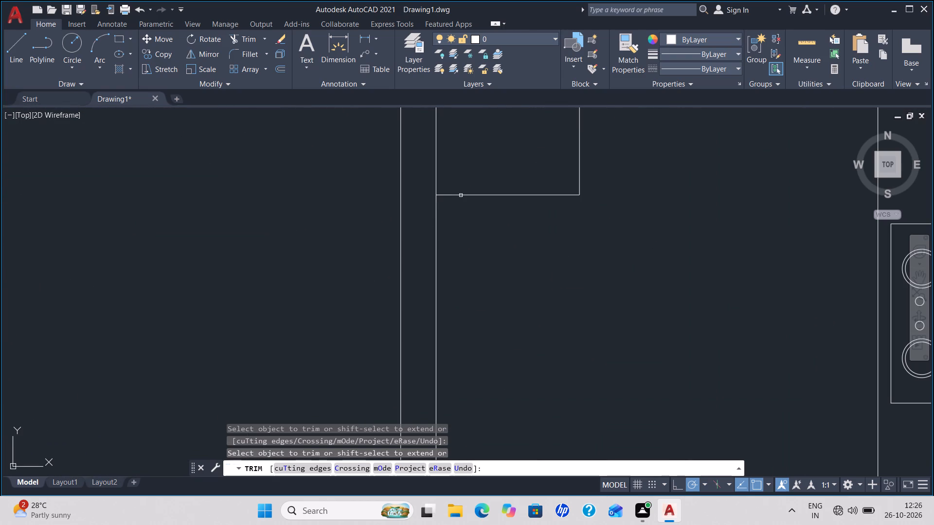
key(Escape)
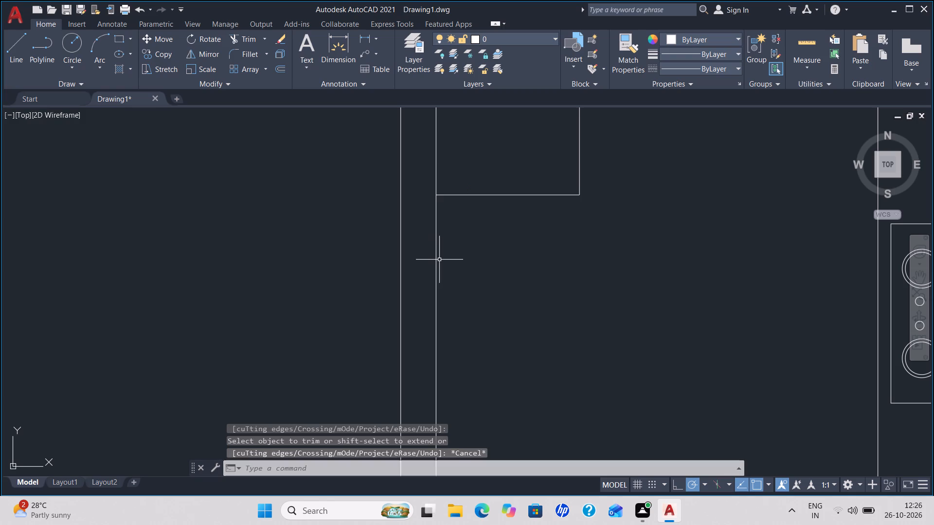
text(ex)
key(Return)
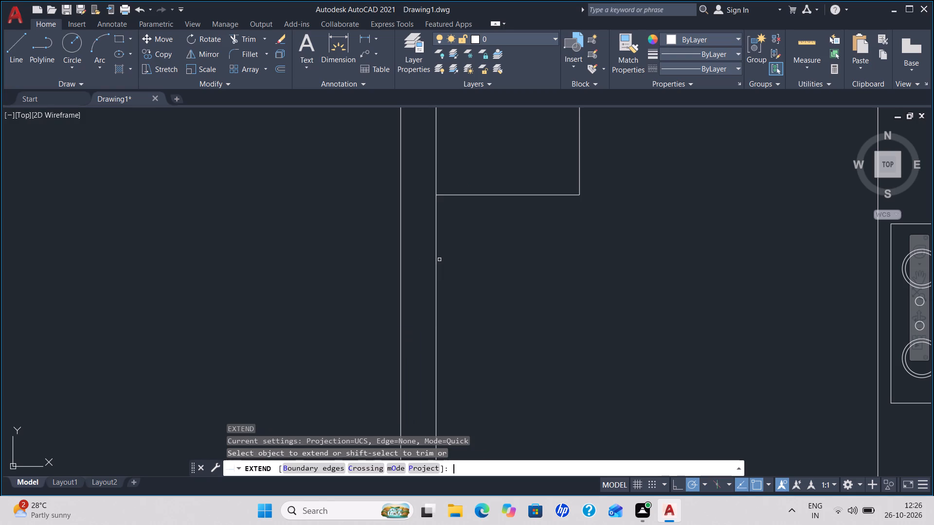
click(465, 196)
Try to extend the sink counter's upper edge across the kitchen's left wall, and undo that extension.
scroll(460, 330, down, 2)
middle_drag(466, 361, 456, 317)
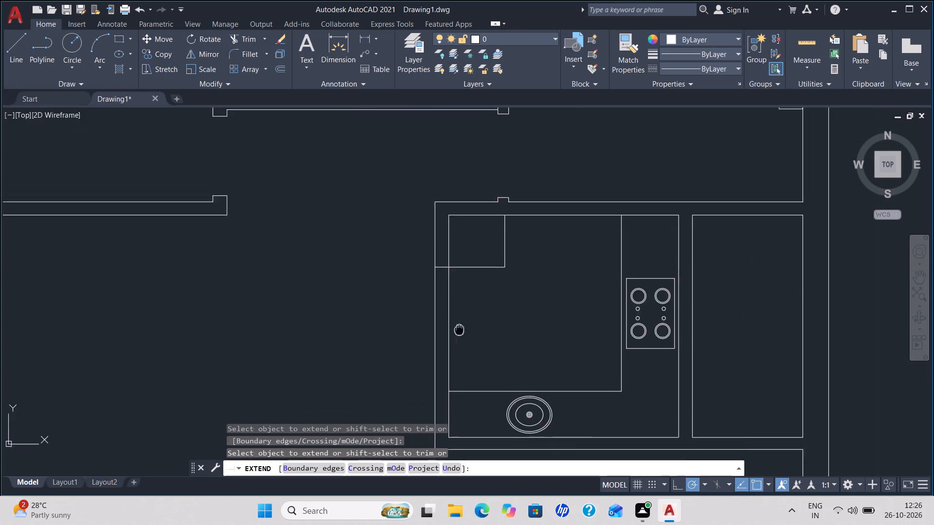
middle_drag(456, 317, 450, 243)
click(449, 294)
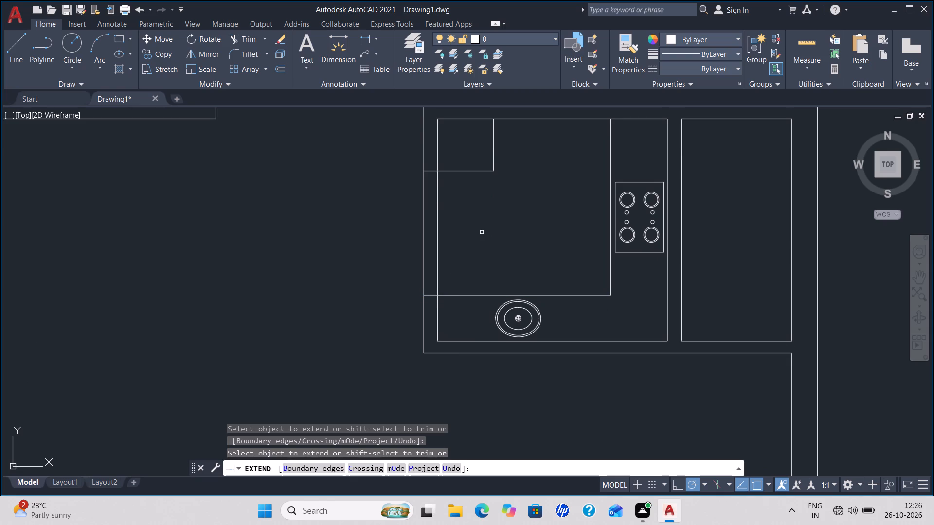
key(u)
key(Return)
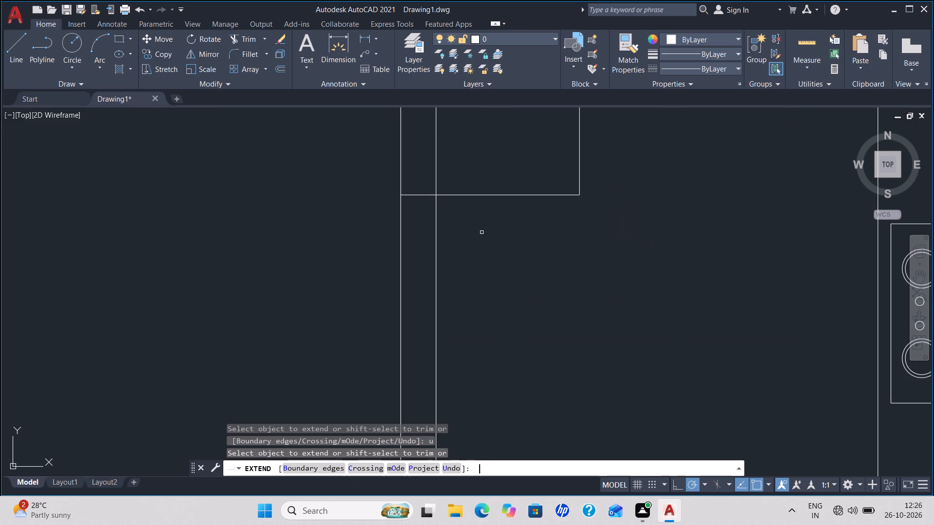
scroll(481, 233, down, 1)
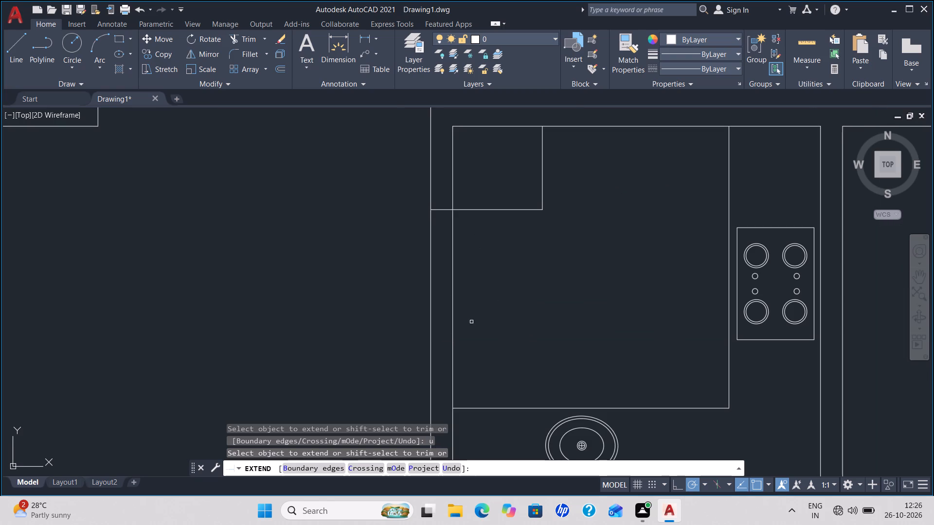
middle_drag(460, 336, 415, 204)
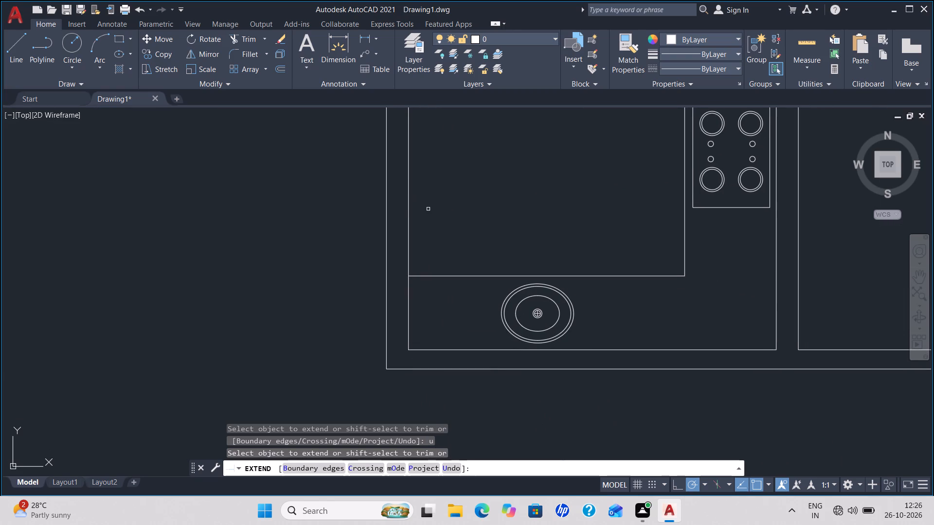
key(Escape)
Draw a horizontal jamb line across the kitchen's left wall, between the corner box and the sink counter.
key(l)
key(Return)
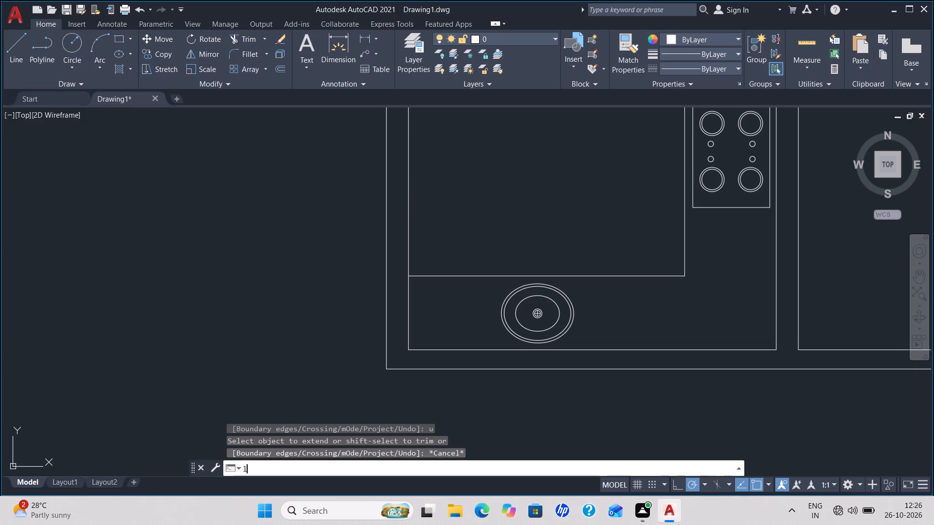
click(387, 211)
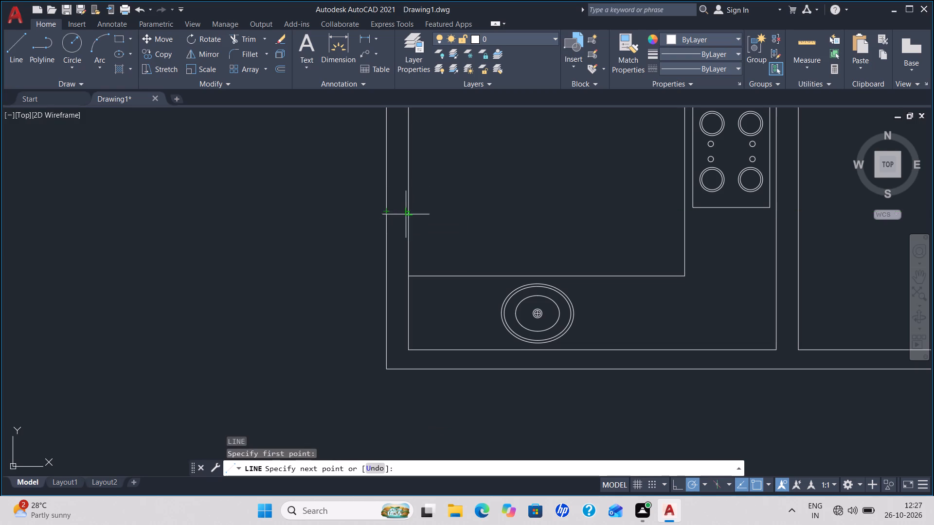
click(409, 214)
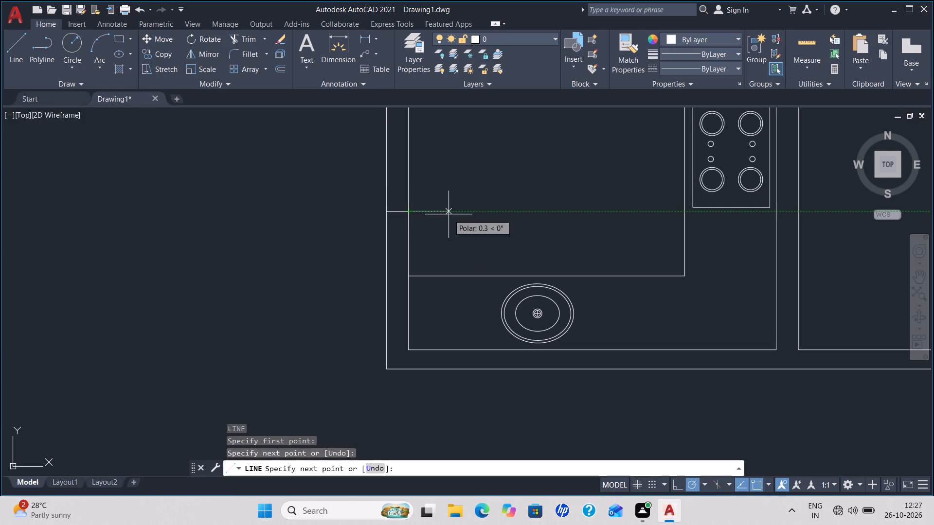
key(Escape)
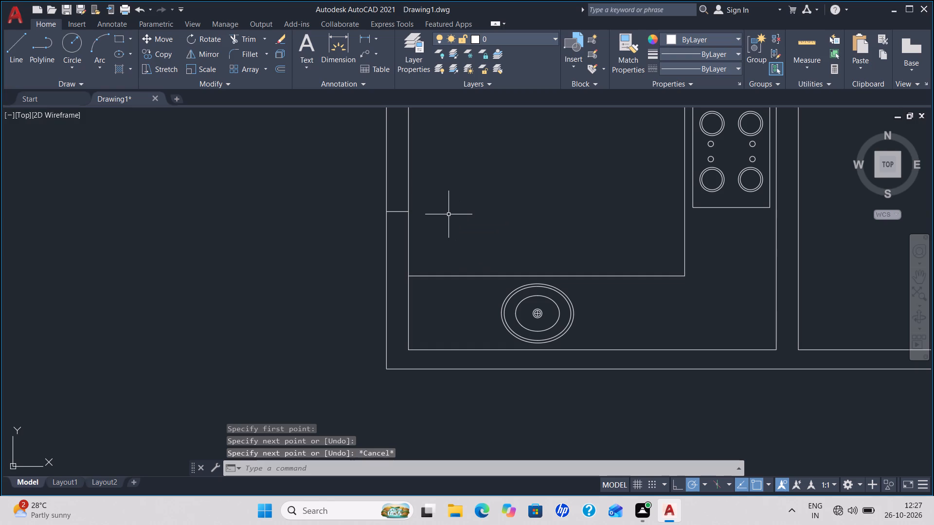
Trim both vertical lines of the kitchen's left wall between the two jamb lines to open the kitchen doorway.
middle_drag(427, 189, 361, 324)
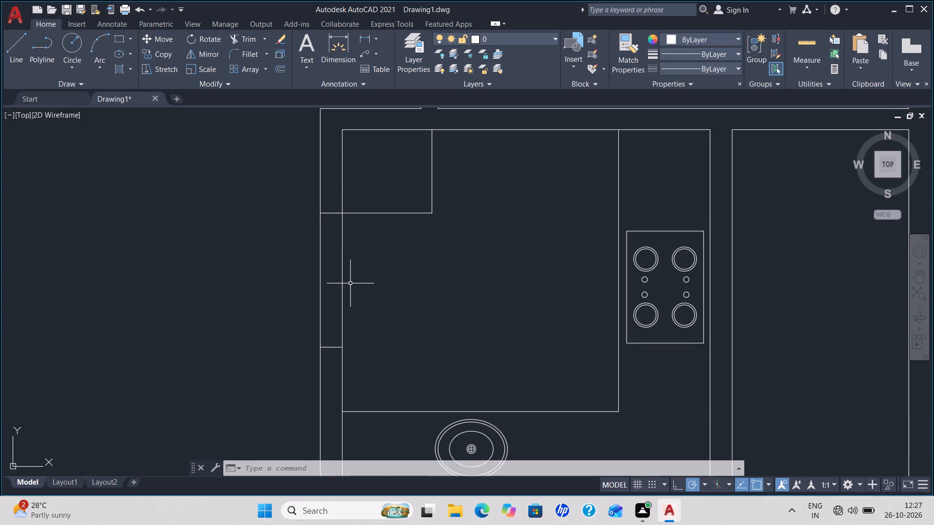
text(tr)
key(space)
key(space)
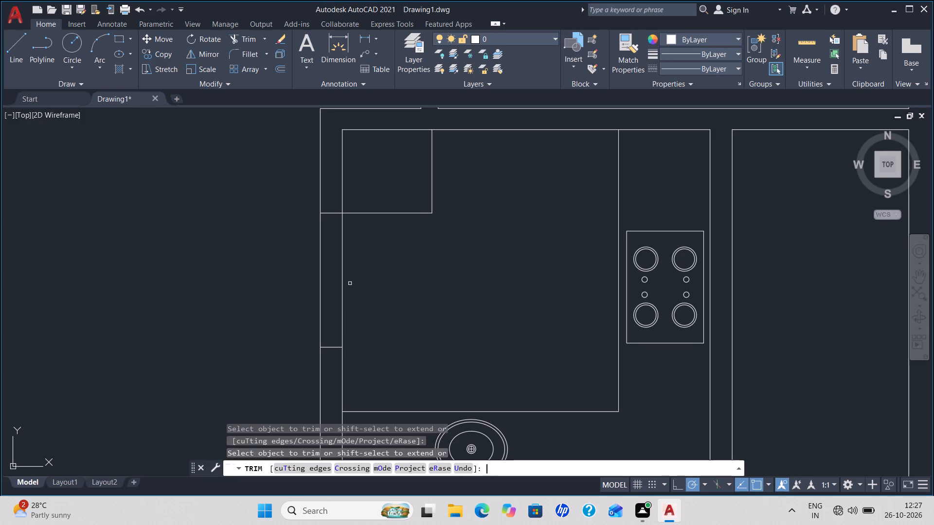
click(341, 286)
click(320, 282)
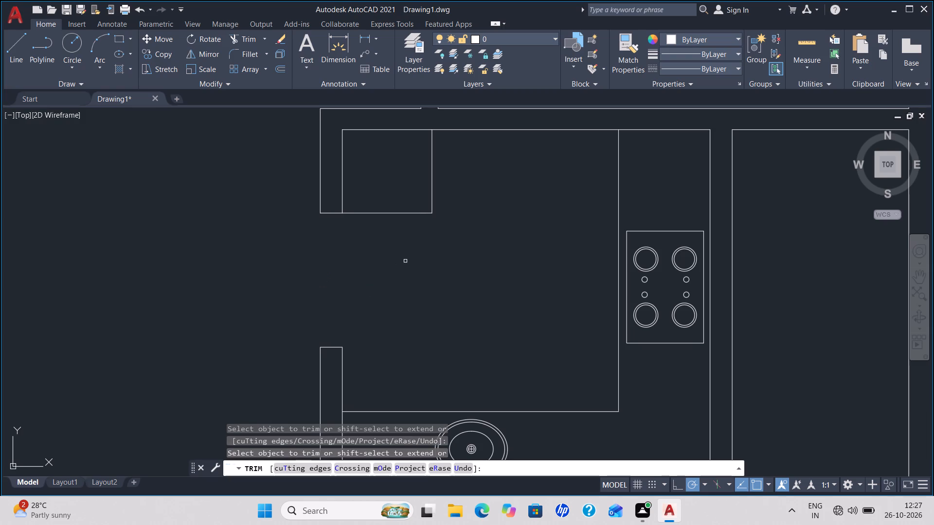
Trim the outer left wall's inner line where the horizontal wall below the left bedroom joins it.
scroll(406, 261, down, 1)
middle_drag(427, 248, 310, 379)
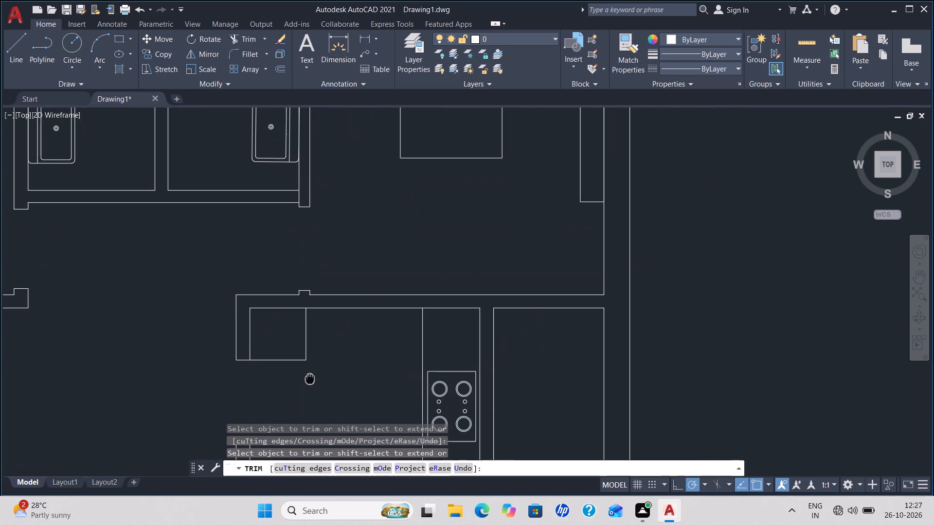
middle_drag(420, 235, 419, 277)
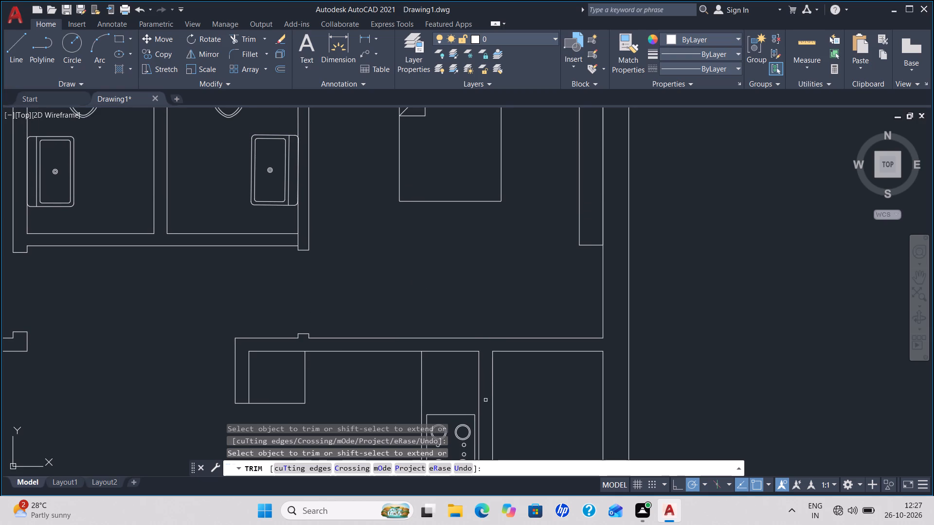
middle_drag(484, 389, 462, 174)
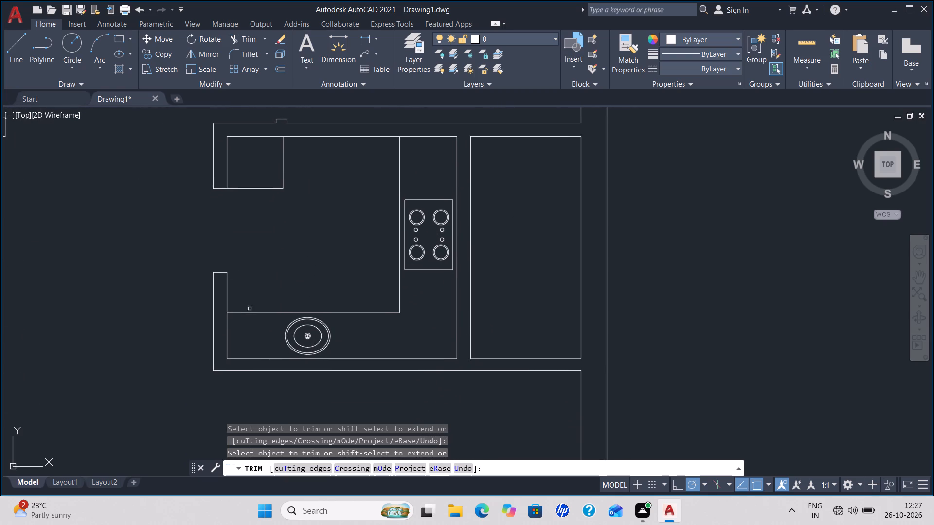
middle_drag(170, 281, 523, 326)
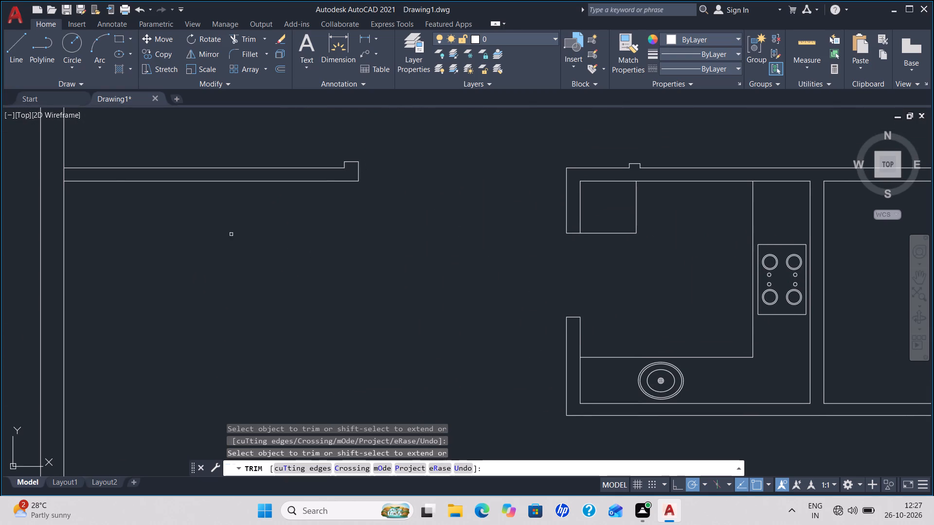
click(62, 174)
Trim the short vertical line closing the end of the right bathroom's lower wall where it meets the right wall.
middle_drag(320, 228, 320, 318)
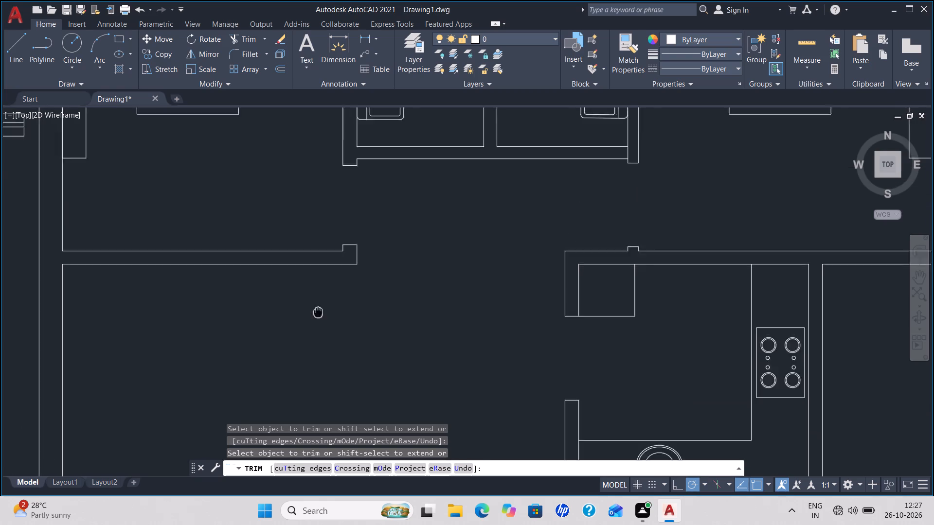
middle_drag(320, 318, 302, 459)
middle_drag(120, 221, 75, 360)
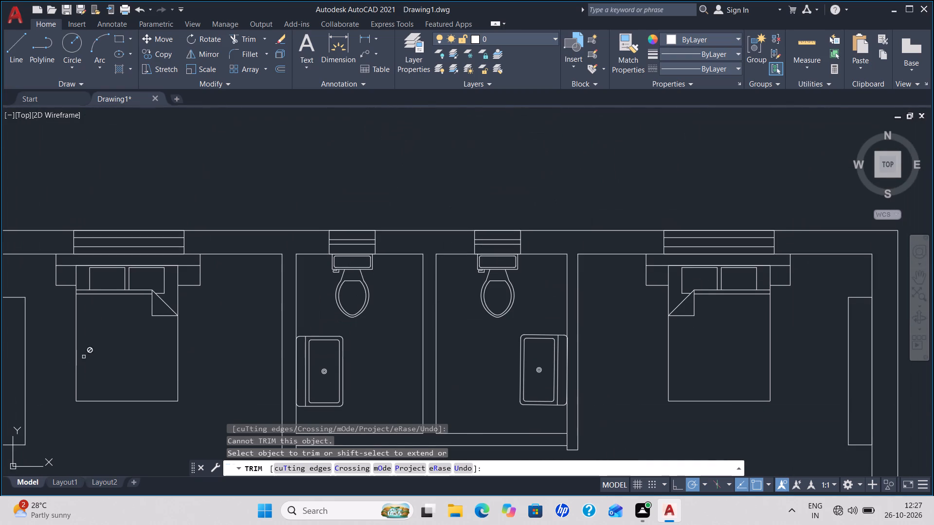
middle_drag(356, 367, 285, 158)
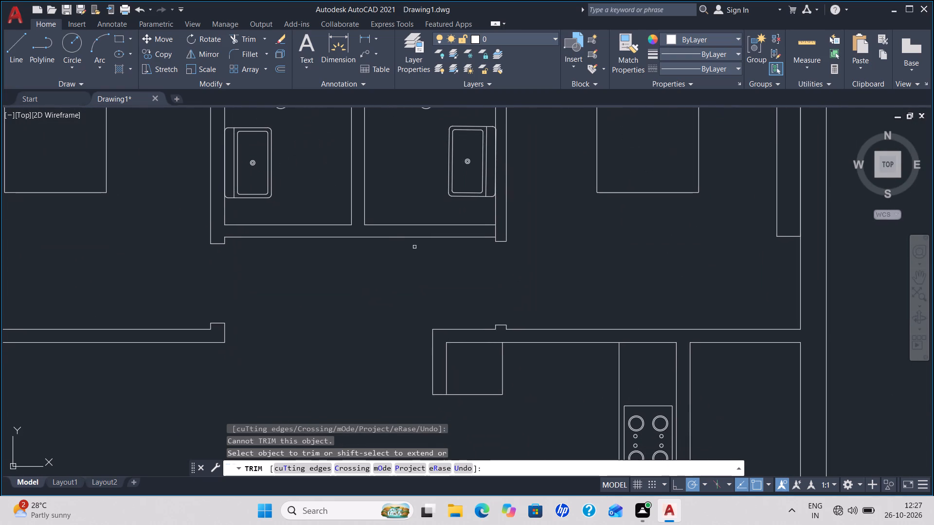
click(495, 230)
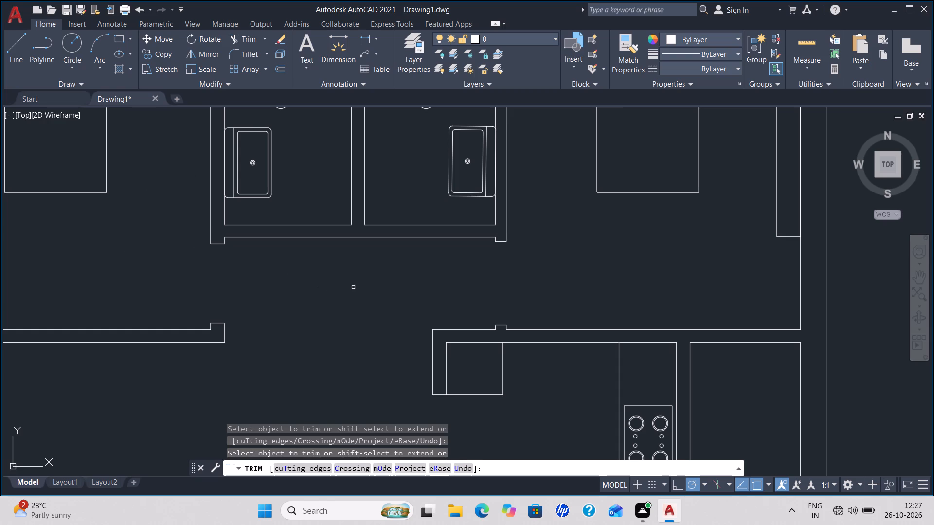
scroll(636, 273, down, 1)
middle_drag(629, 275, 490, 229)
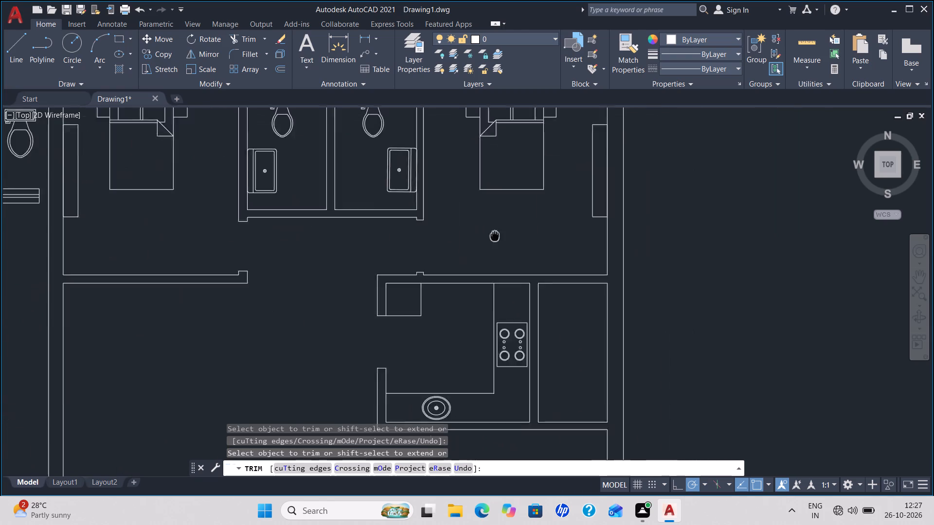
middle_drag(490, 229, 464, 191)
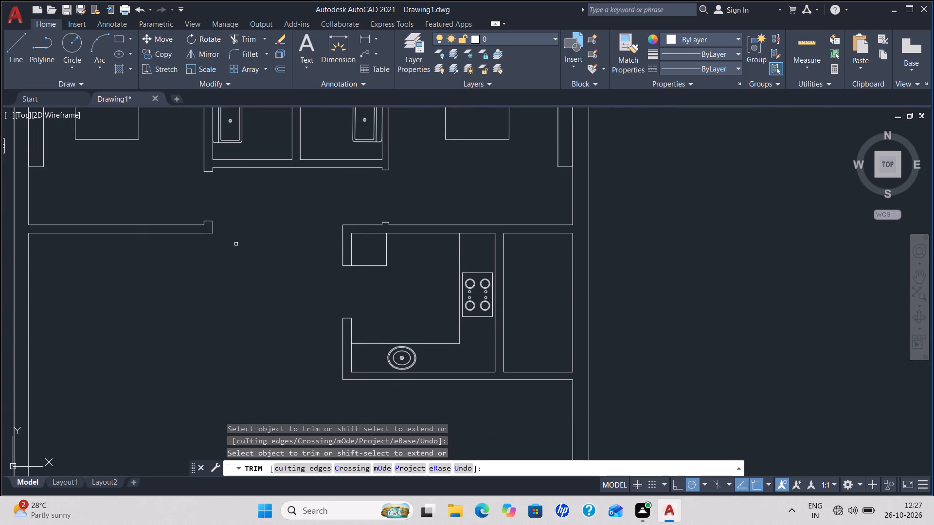
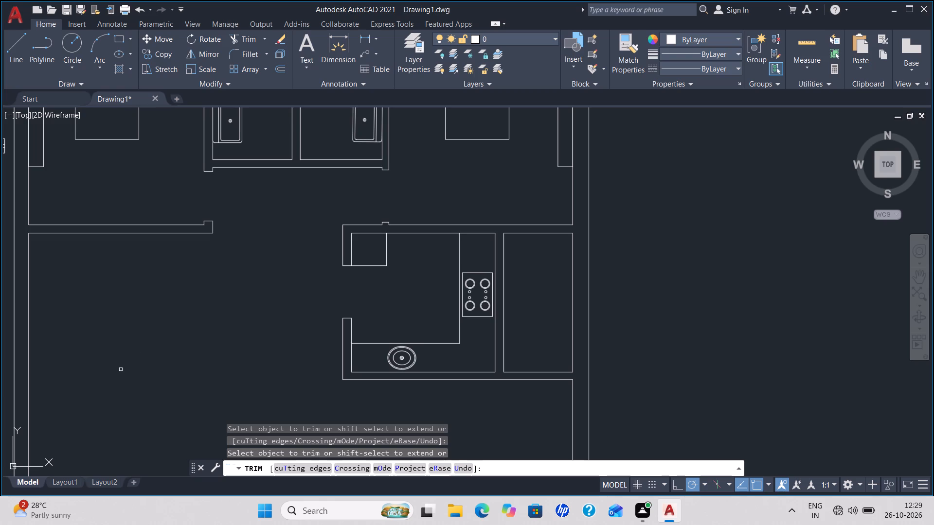
Copy the six-chair dining table set from beside the plan into the open area facing the kitchen doorway.
middle_drag(120, 365, 266, 202)
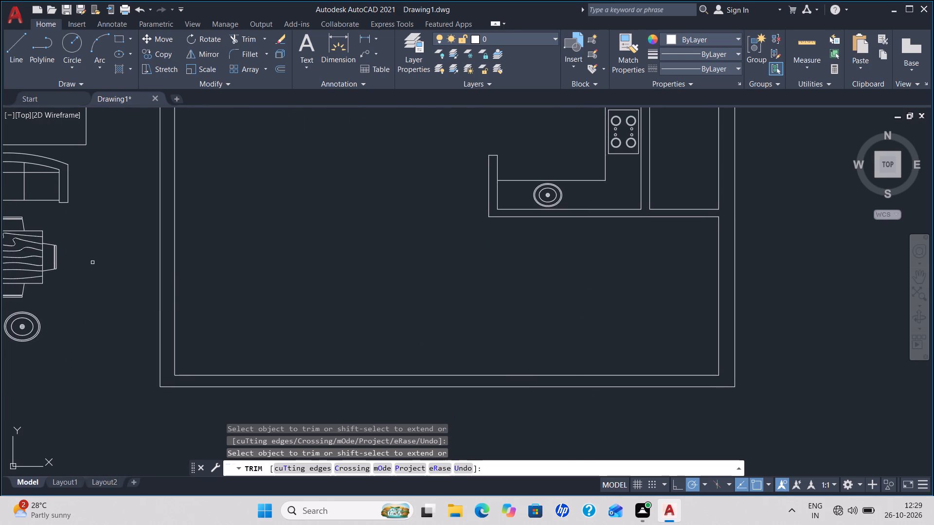
key(grave)
key(Escape)
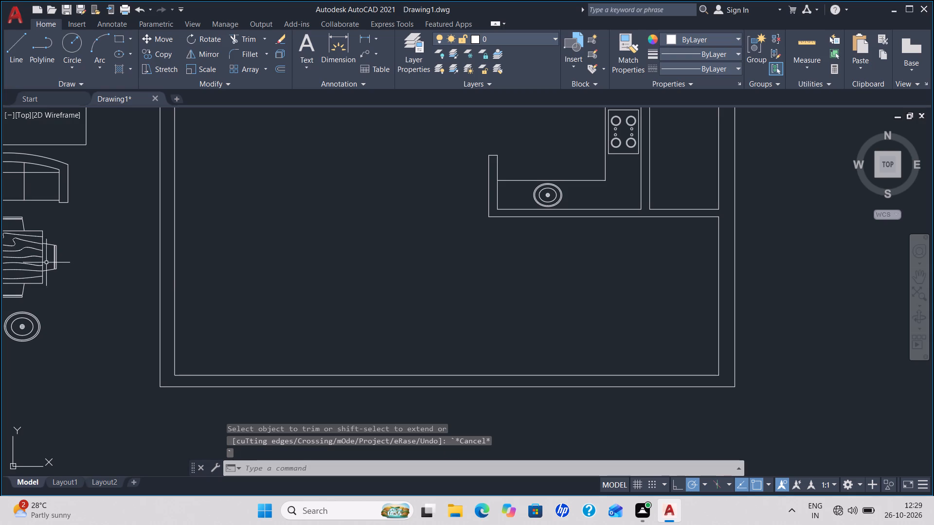
click(39, 246)
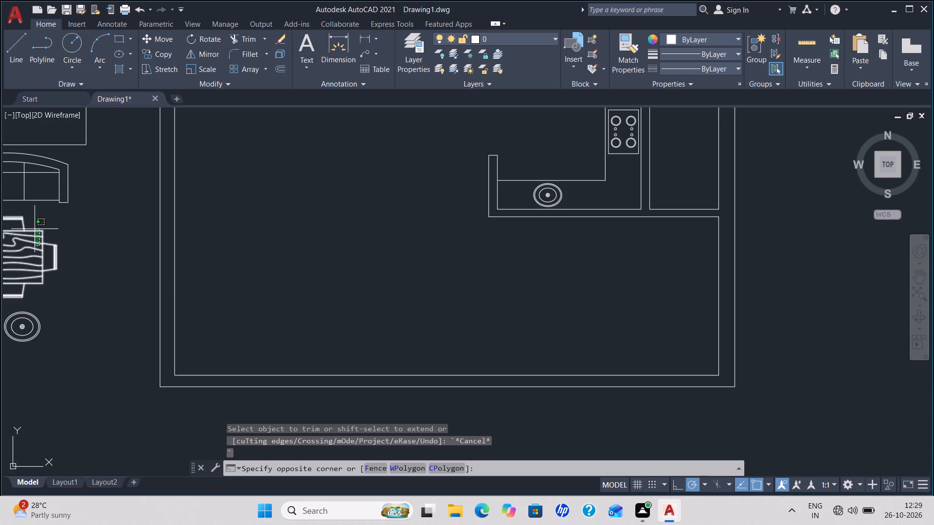
click(35, 229)
text(co)
key(Return)
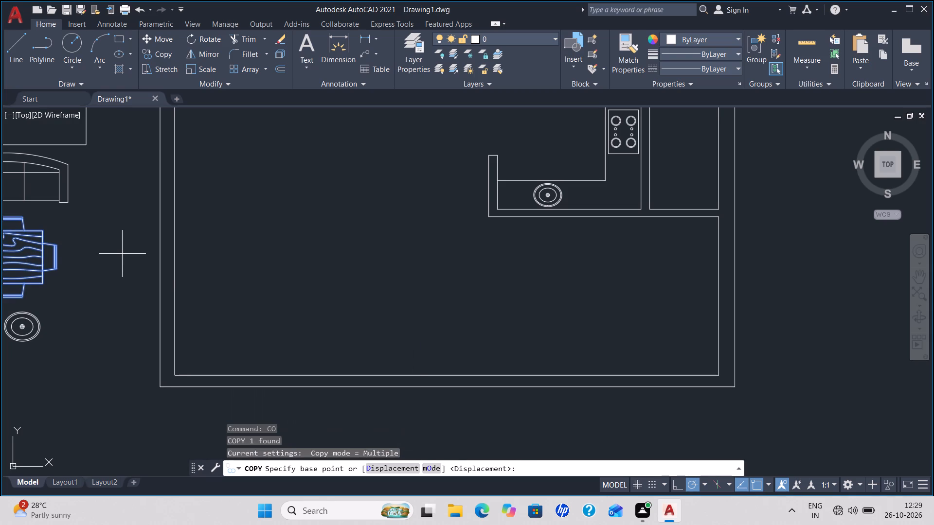
click(32, 248)
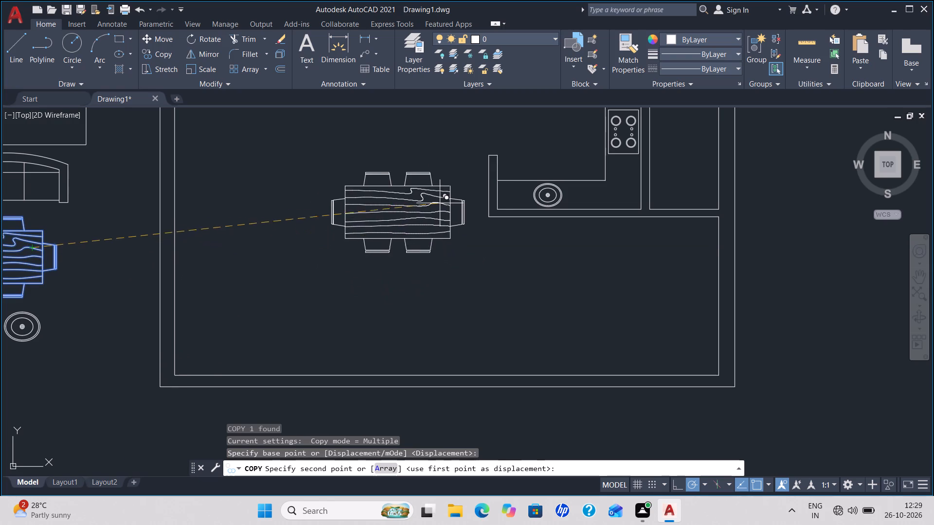
middle_drag(428, 185, 360, 338)
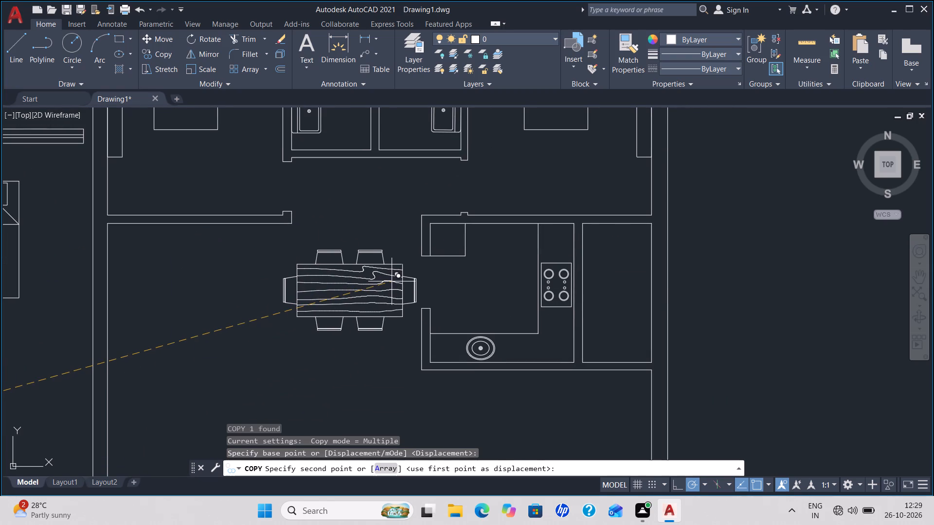
click(391, 279)
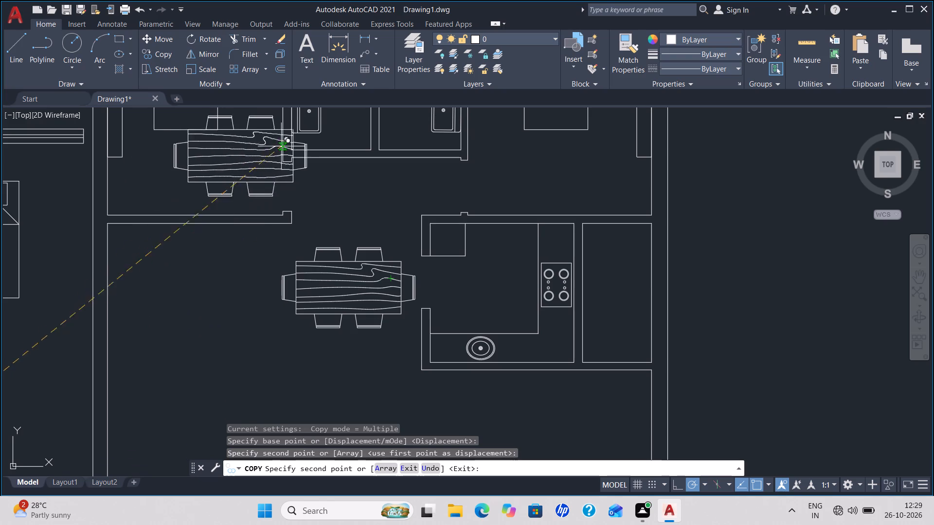
key(grave)
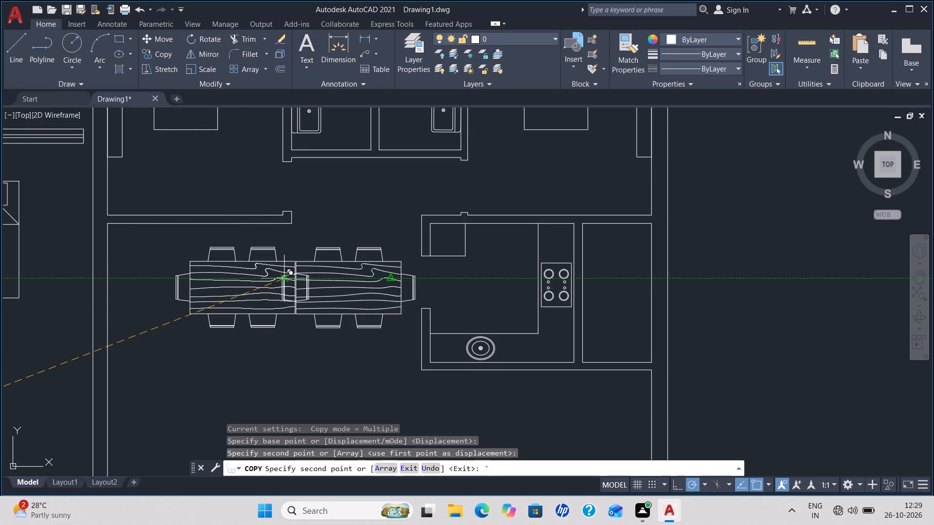
key(Escape)
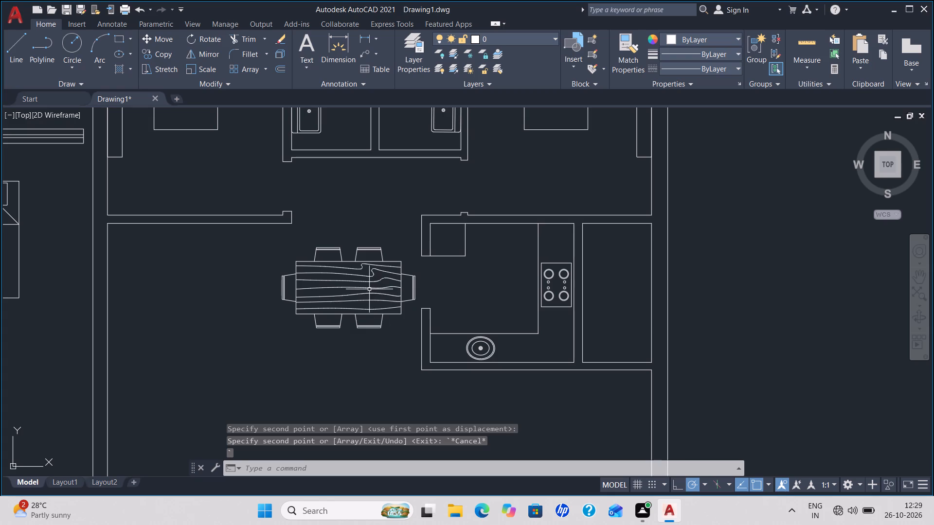
Scale down the copied dining table set about its centre so it fits the space beside the kitchen.
click(366, 277)
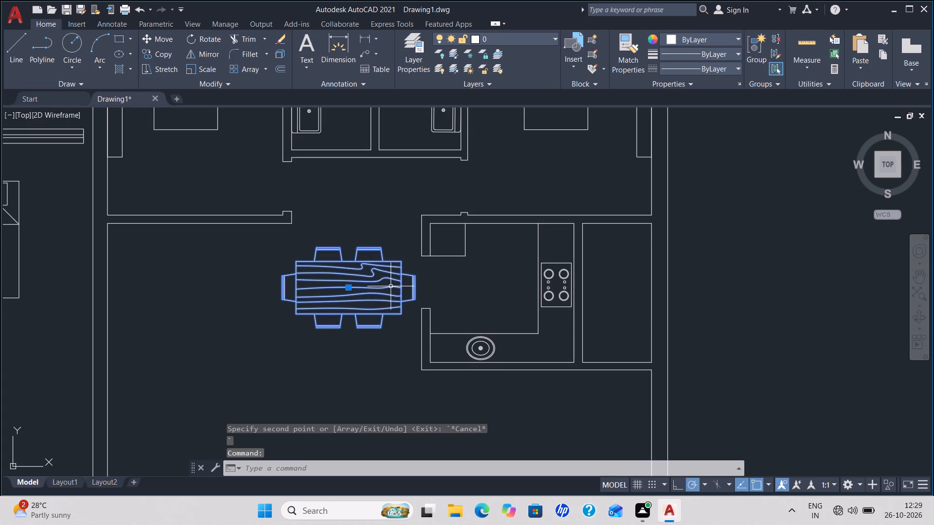
text(sc)
key(Return)
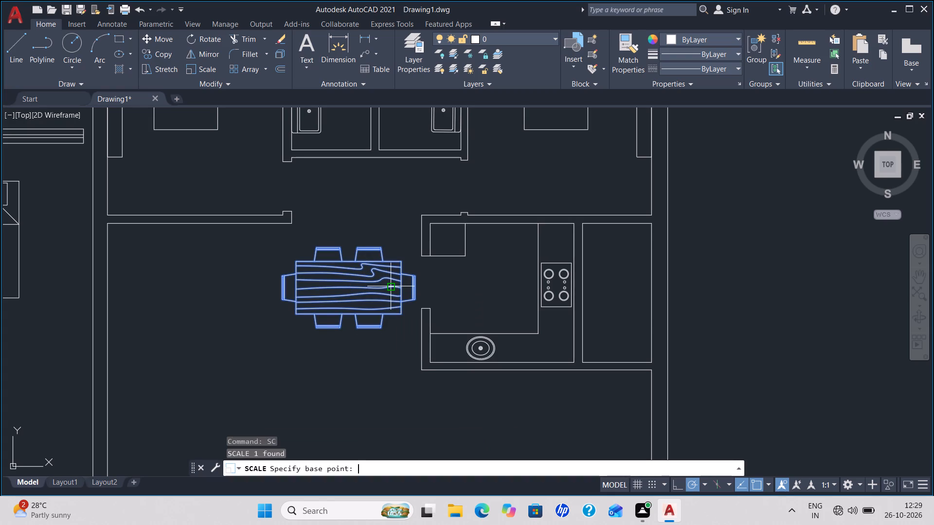
click(347, 291)
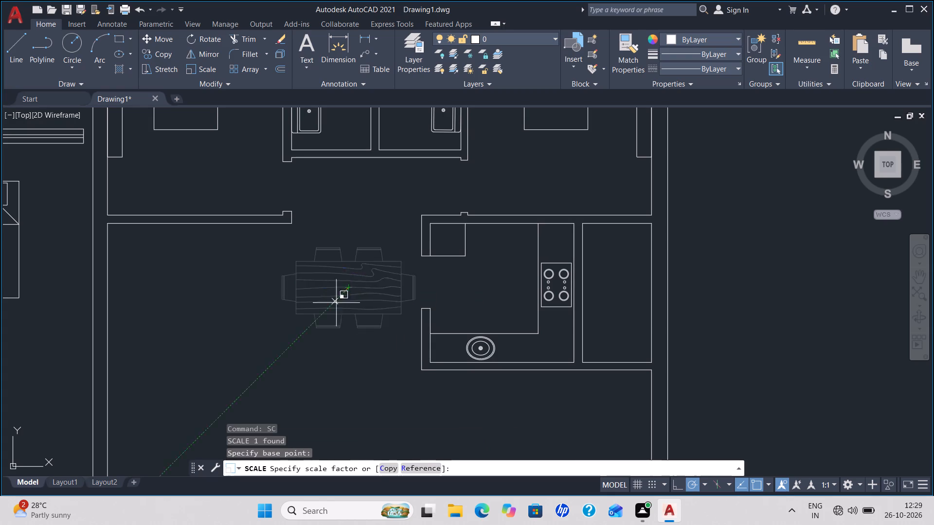
click(361, 334)
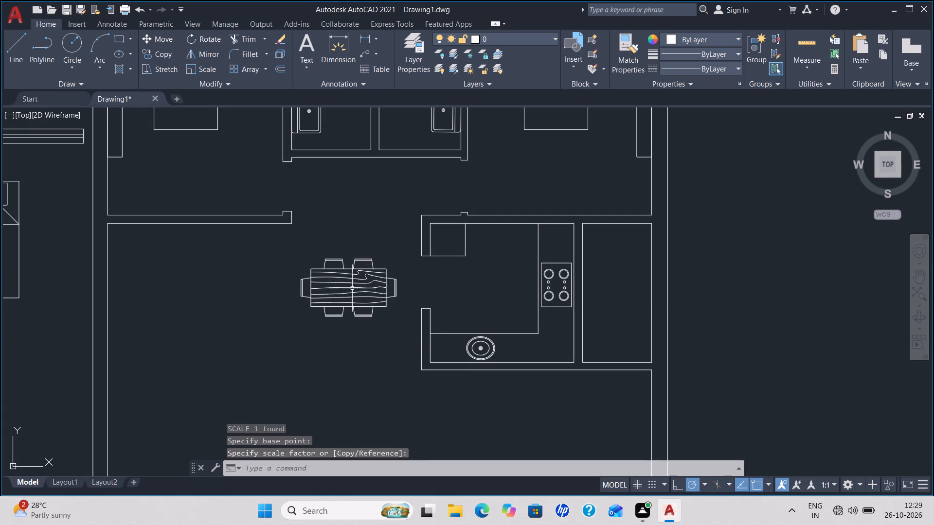
Move the reduced dining table set slightly down and toward the kitchen's left wall.
click(362, 291)
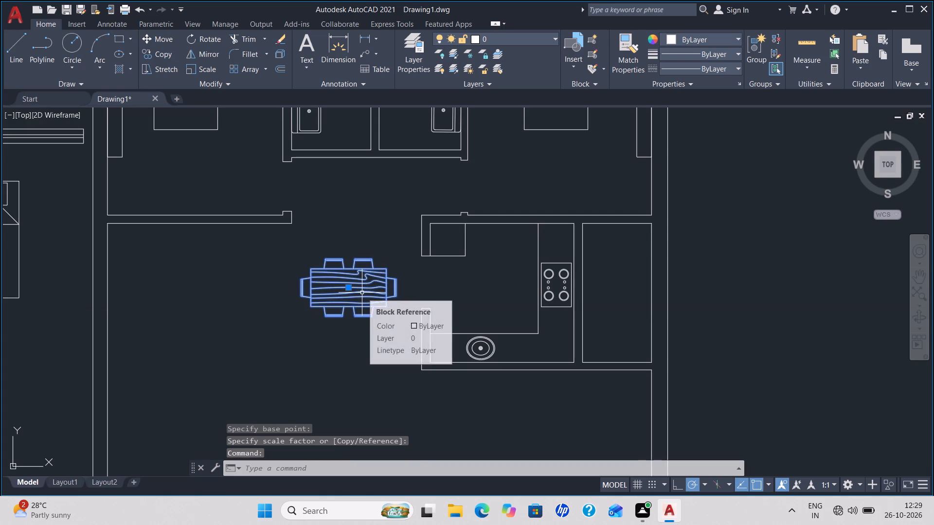
key(m)
key(Return)
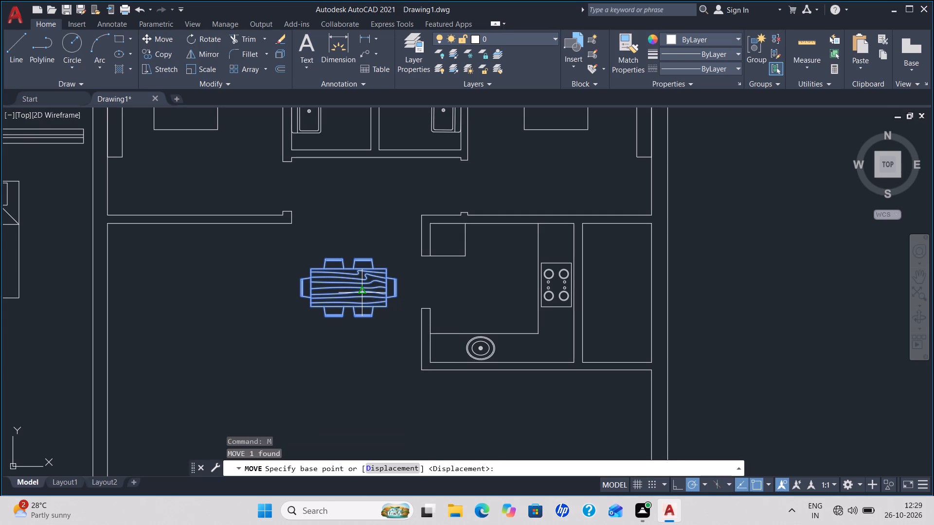
click(357, 293)
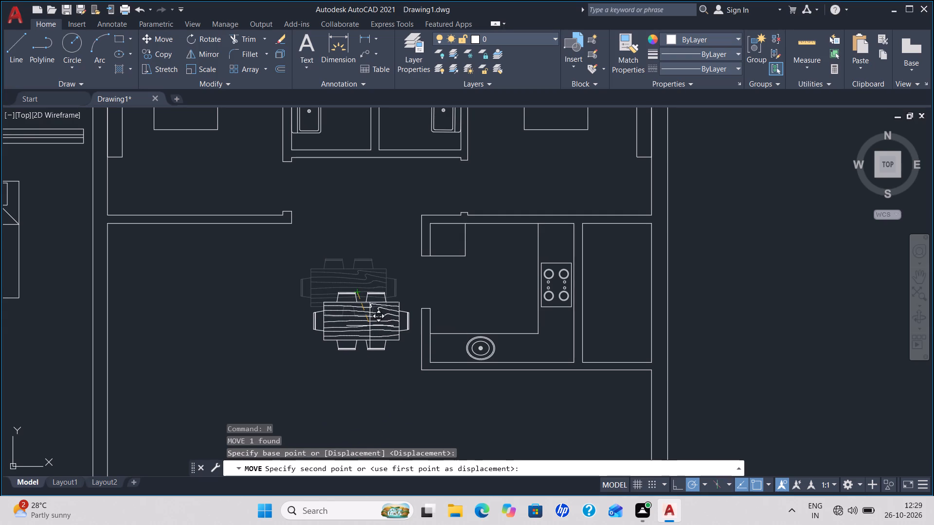
click(370, 326)
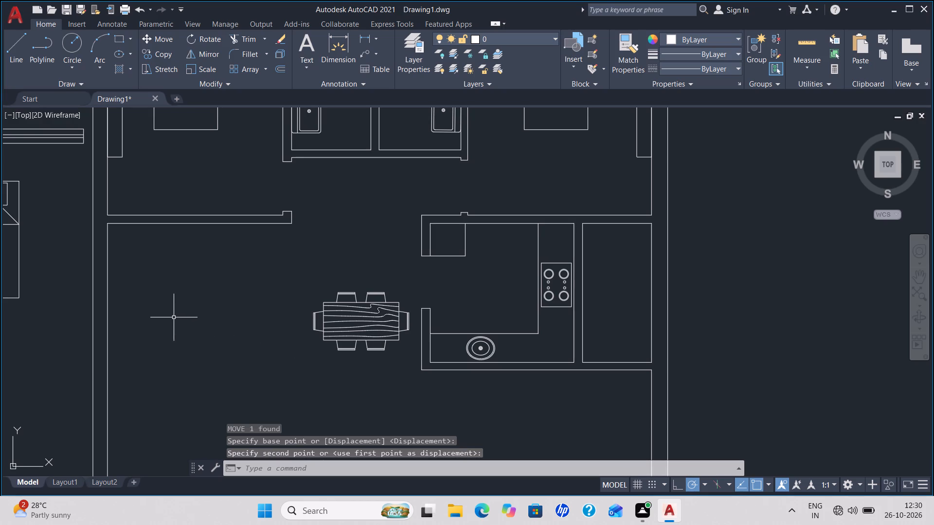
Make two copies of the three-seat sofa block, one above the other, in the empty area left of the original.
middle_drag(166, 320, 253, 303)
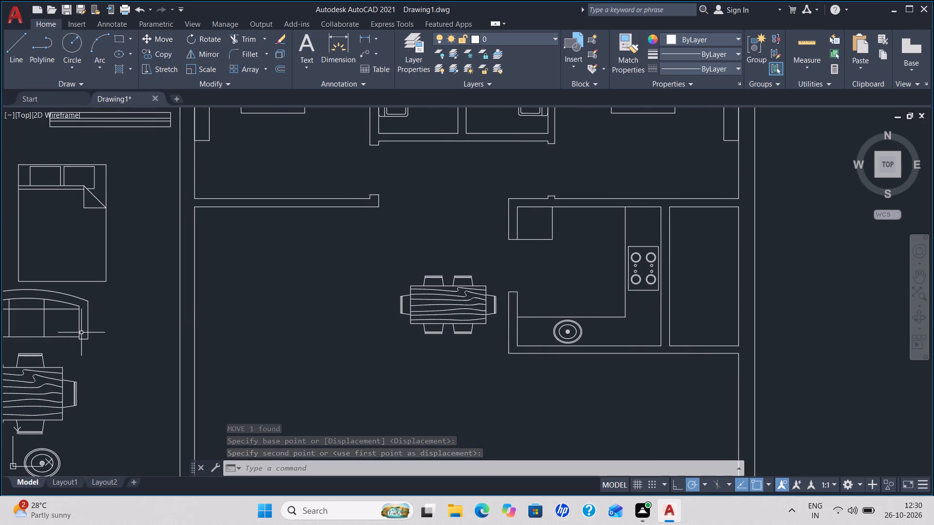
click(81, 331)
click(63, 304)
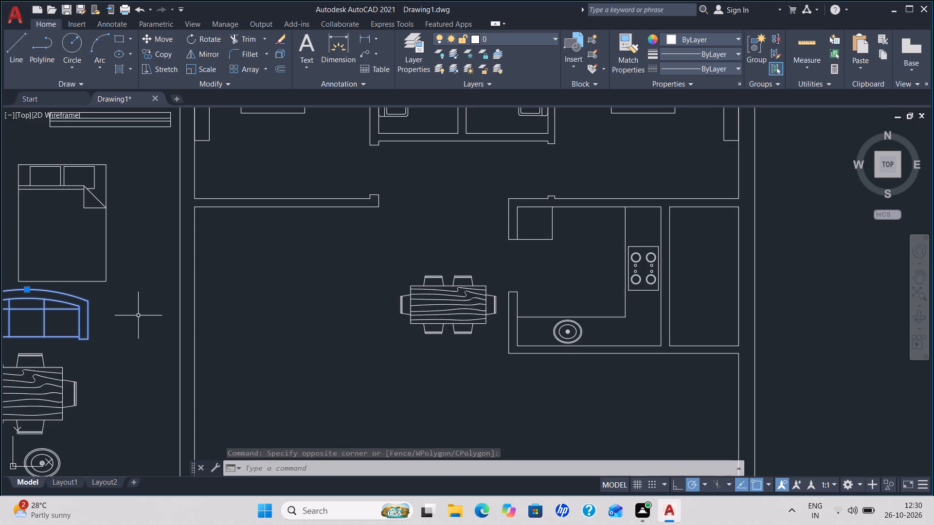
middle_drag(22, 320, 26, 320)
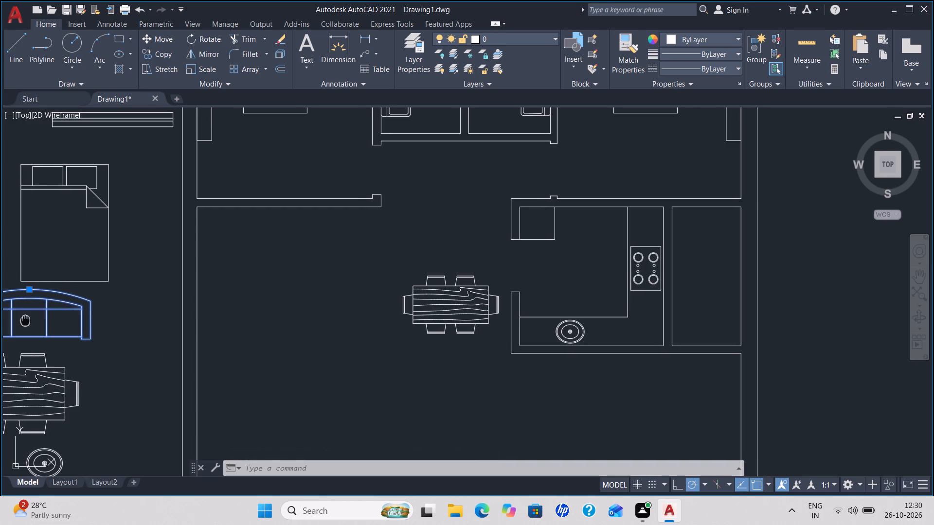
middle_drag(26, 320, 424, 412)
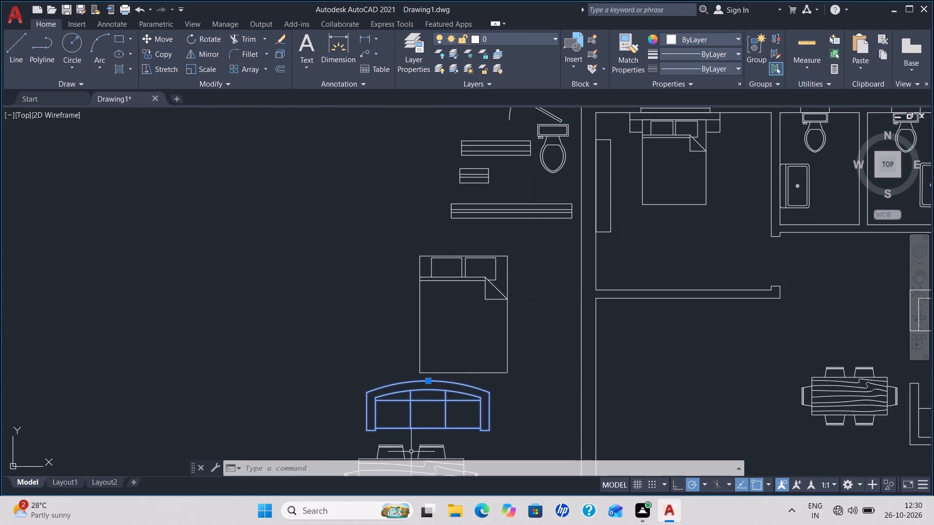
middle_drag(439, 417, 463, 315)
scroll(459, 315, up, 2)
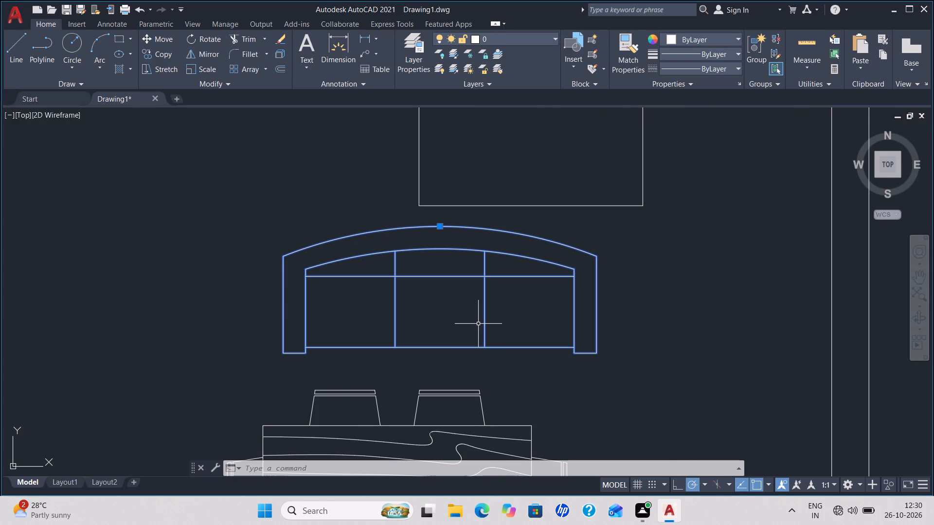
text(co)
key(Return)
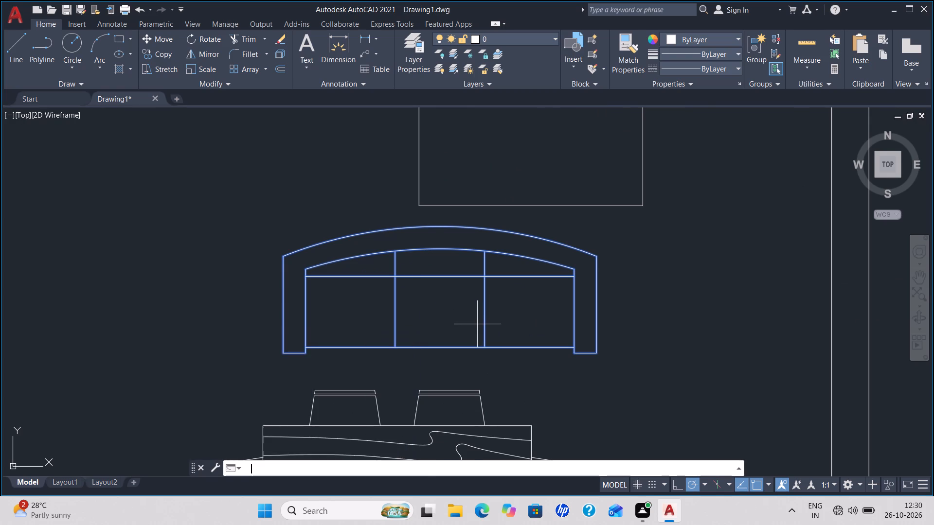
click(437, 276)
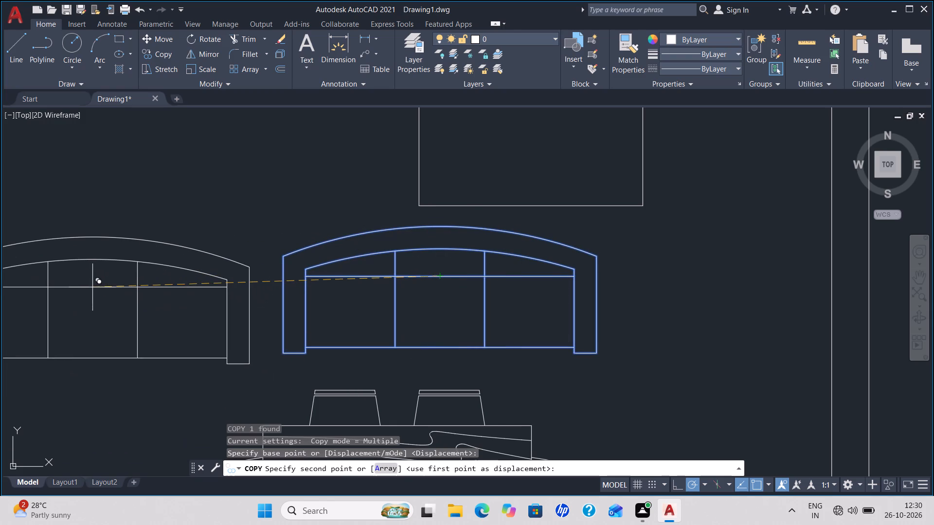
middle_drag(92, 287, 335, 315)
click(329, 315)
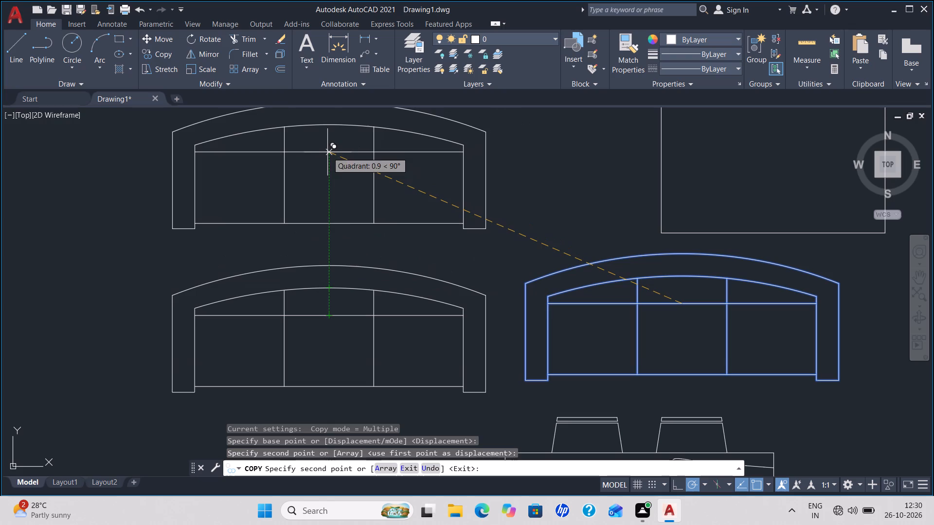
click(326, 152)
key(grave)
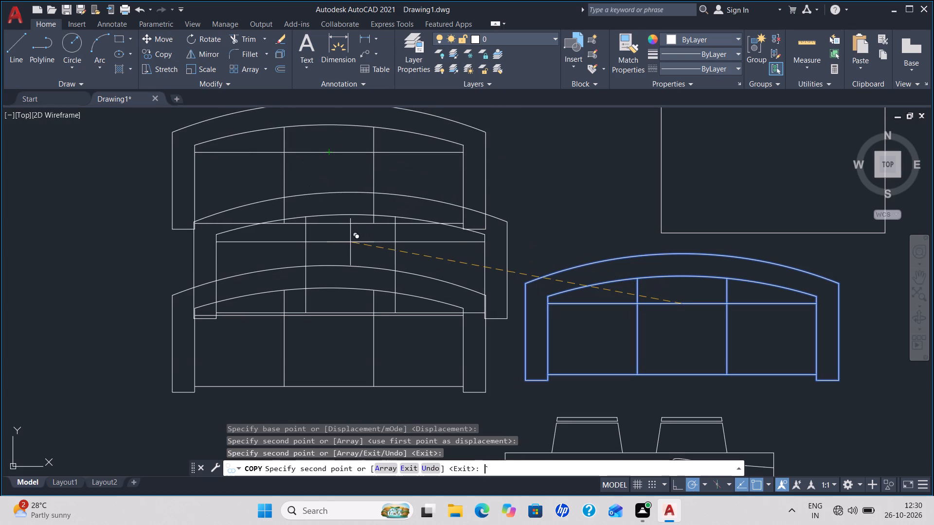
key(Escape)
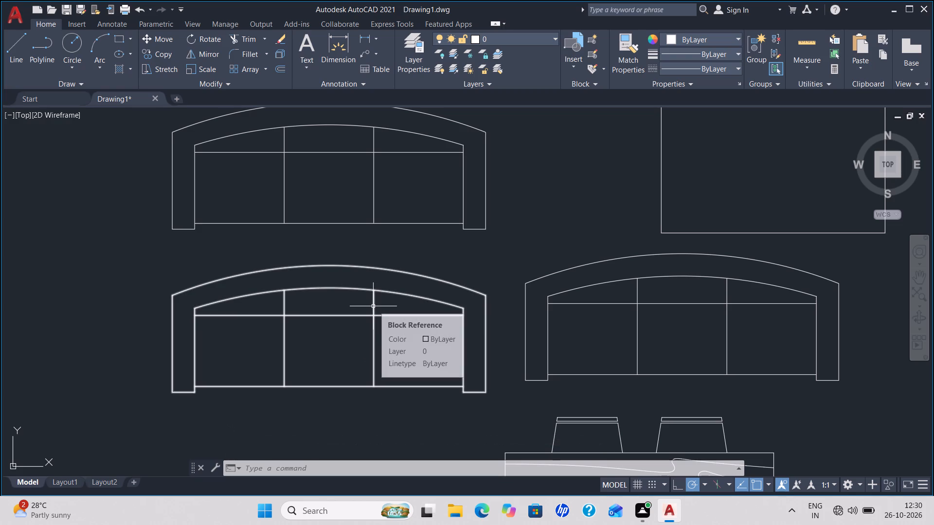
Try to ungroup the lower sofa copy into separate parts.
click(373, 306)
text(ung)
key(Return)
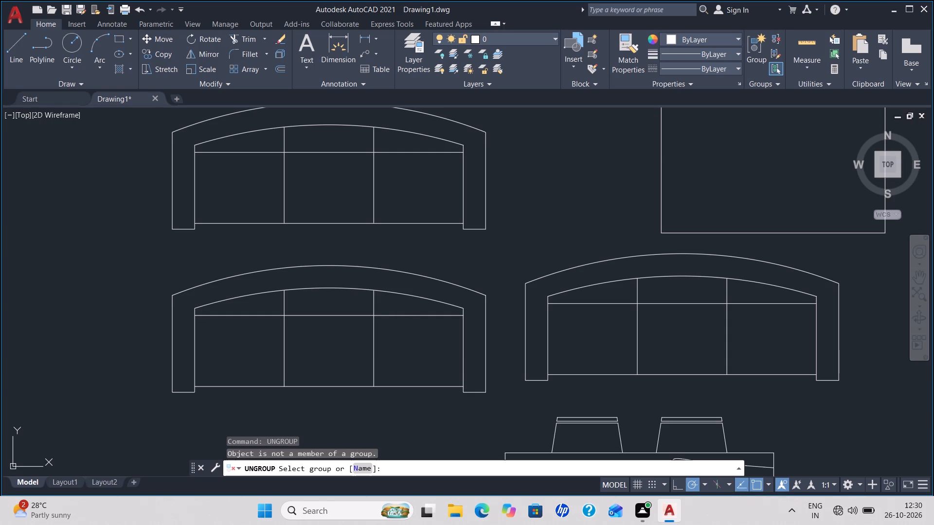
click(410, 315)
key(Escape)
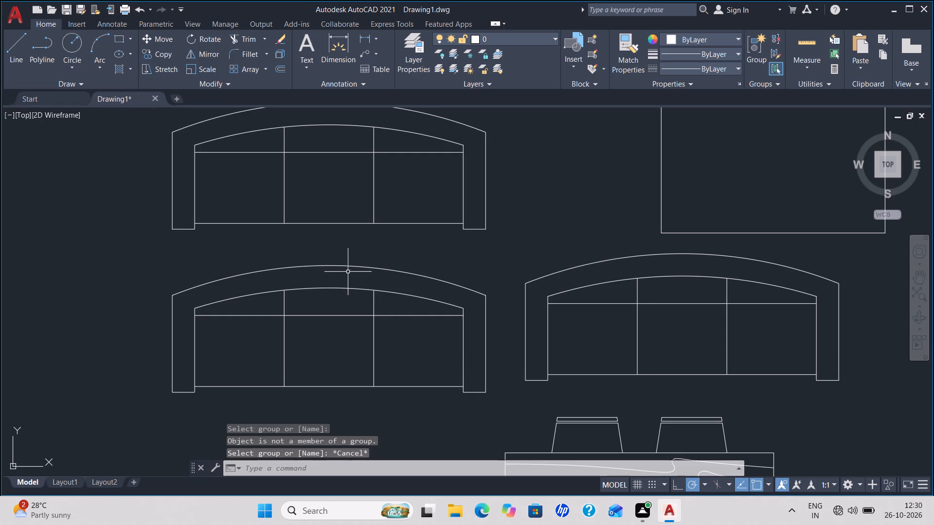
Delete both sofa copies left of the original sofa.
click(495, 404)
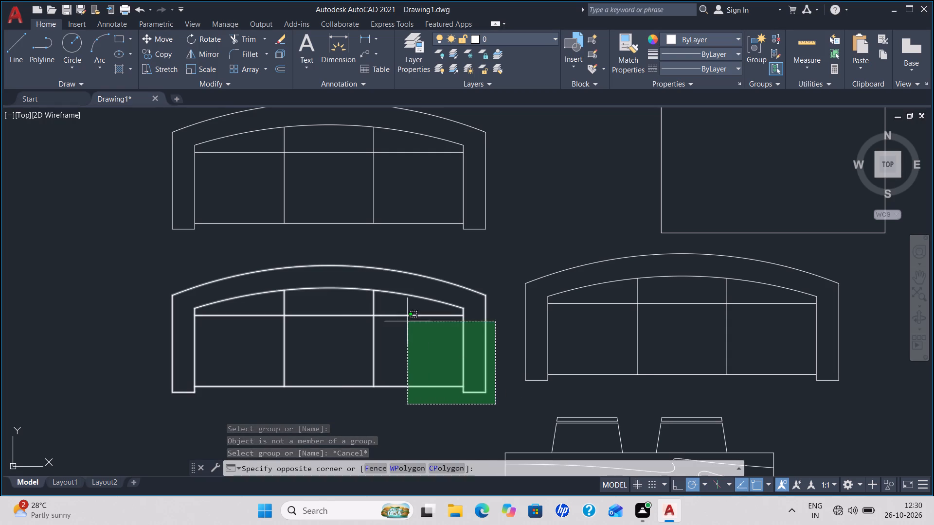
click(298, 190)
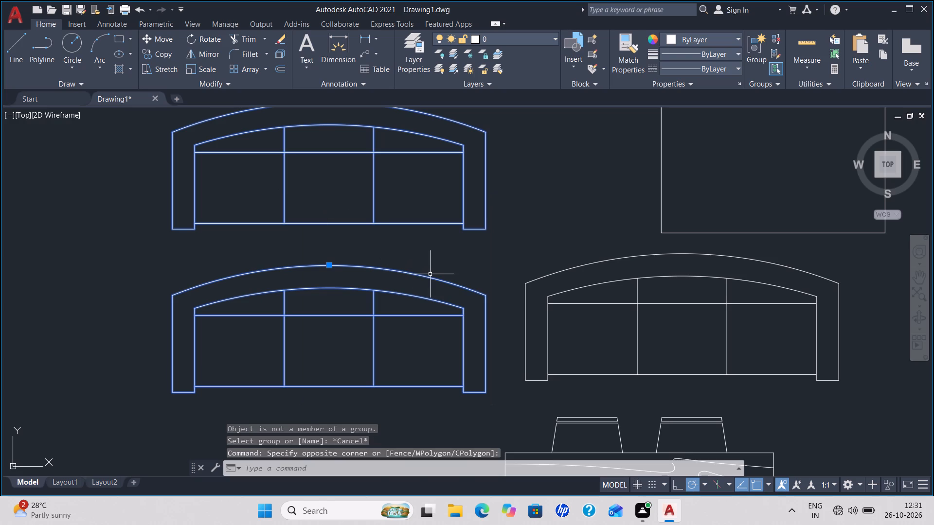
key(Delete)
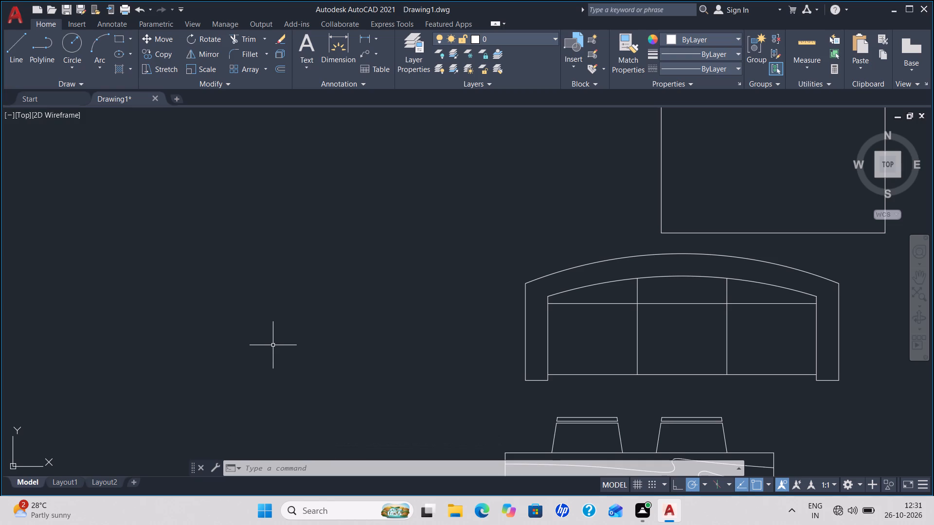
Open DesignCenter and list the blocks of the Home - Space Planner sample drawing.
text(dc)
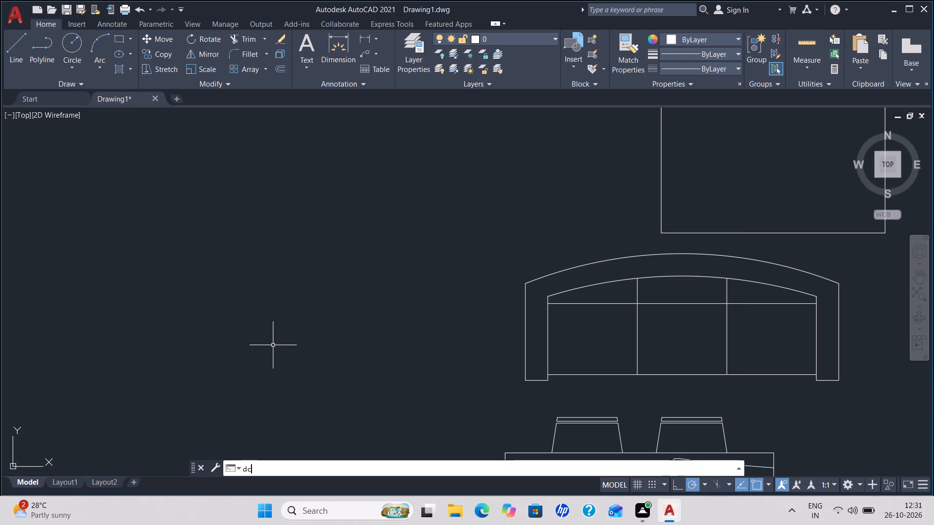
key(Return)
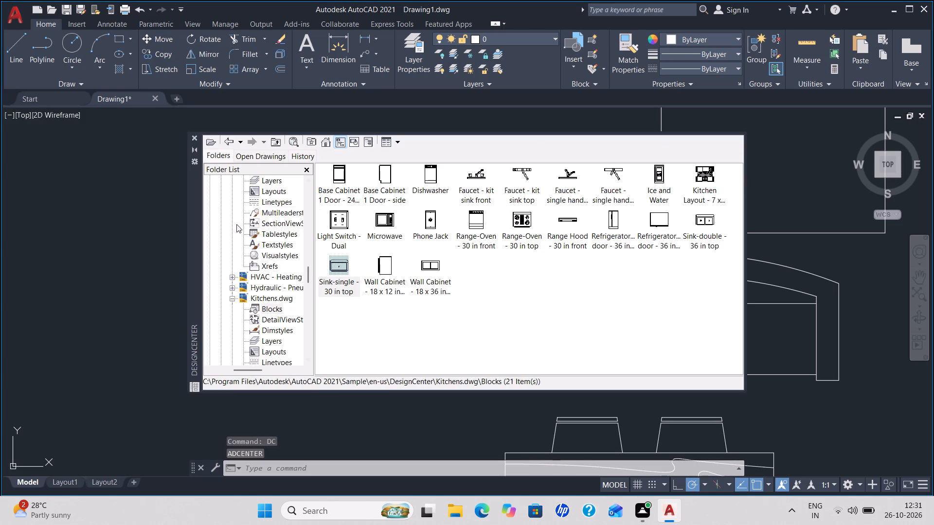
click(278, 310)
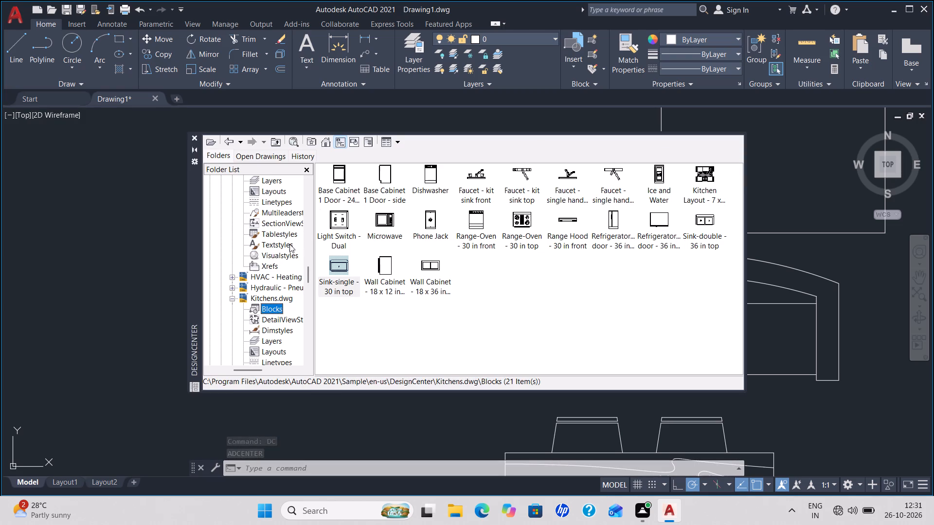
double_click(269, 309)
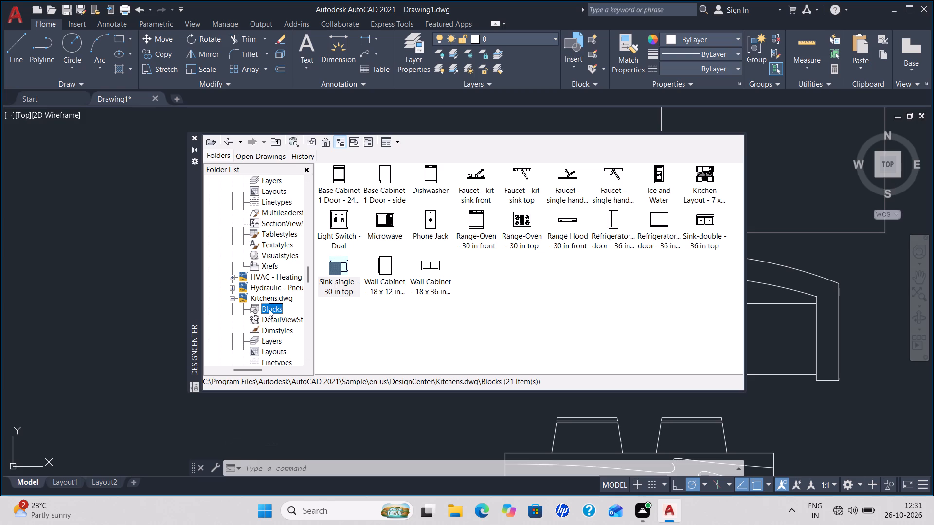
scroll(269, 192, down, 1)
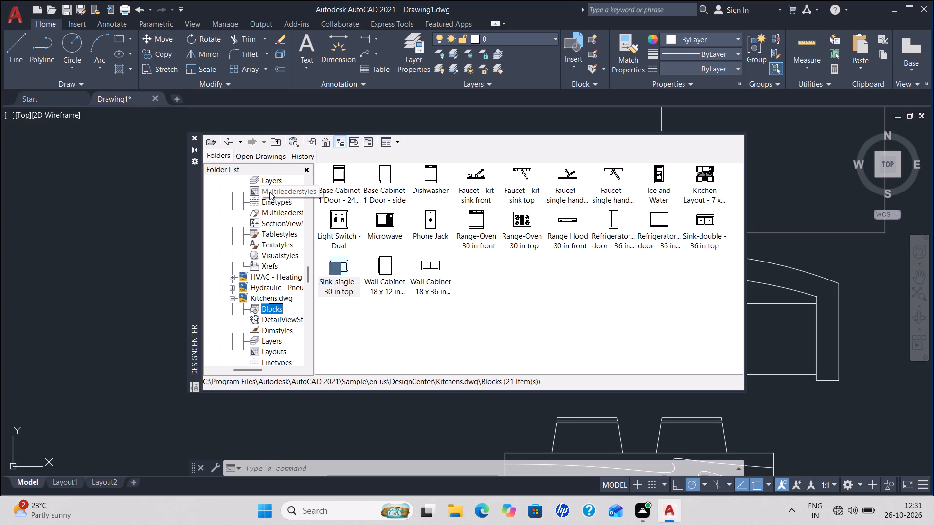
scroll(269, 192, up, 3)
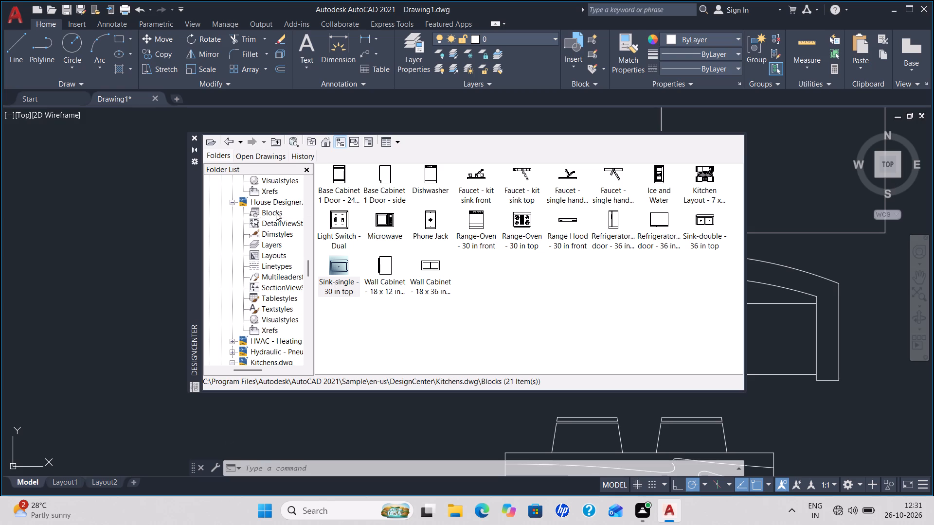
double_click(276, 212)
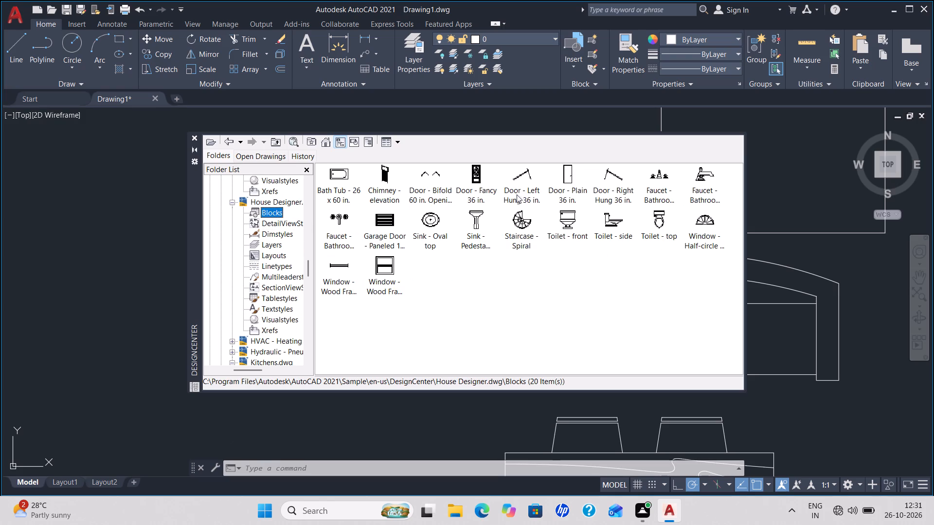
scroll(255, 247, up, 2)
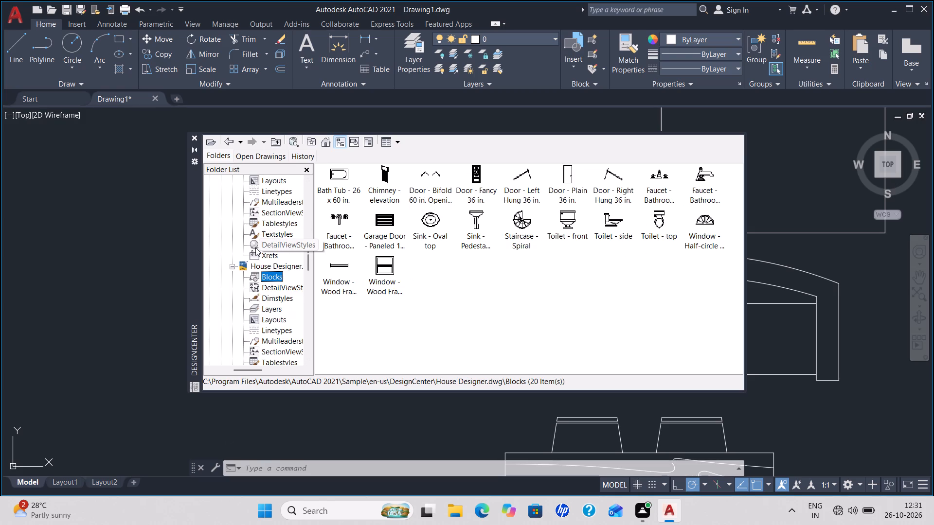
scroll(255, 247, up, 3)
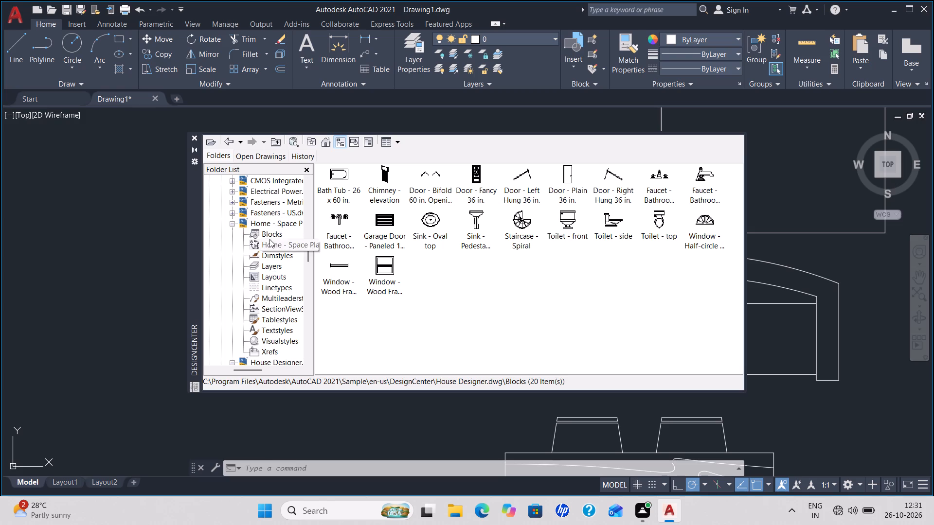
click(271, 235)
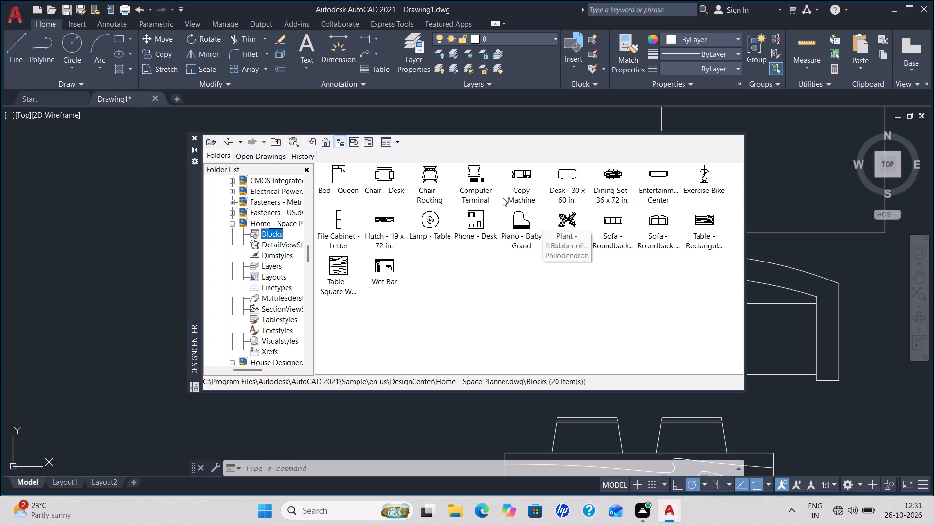
Insert the Chair - Rocking block at scale 1 in the empty area left of the three-seat sofa.
double_click(431, 176)
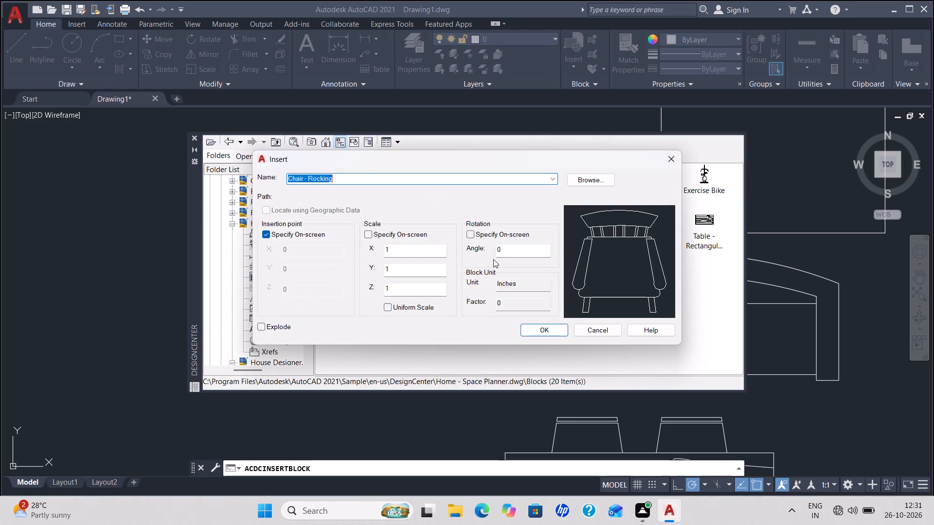
click(544, 324)
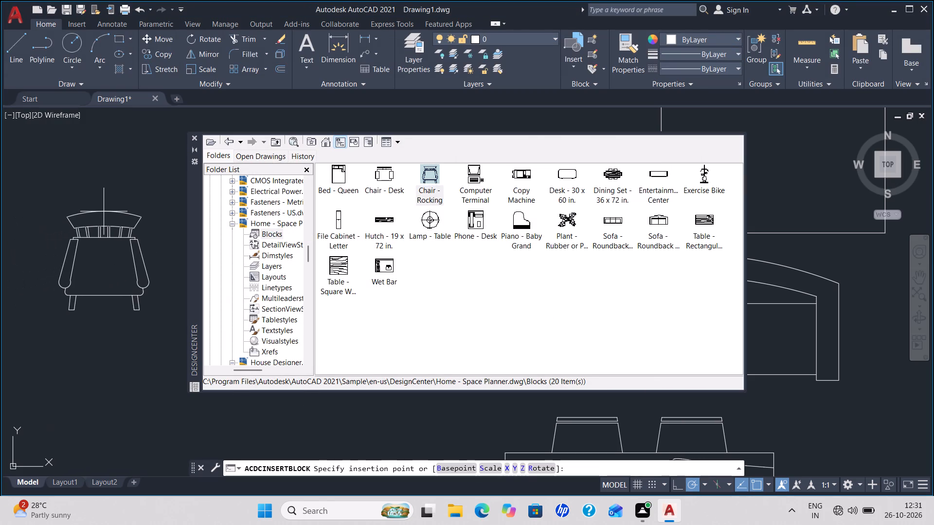
click(104, 211)
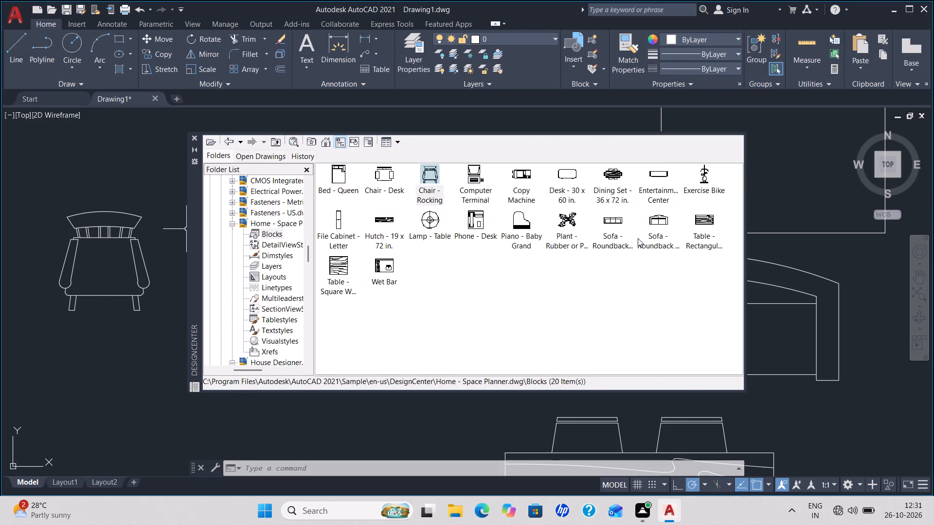
Insert the Sofa - Roundback Loveseat 5 ft. block at scale 1 just below the rocking chair.
double_click(662, 219)
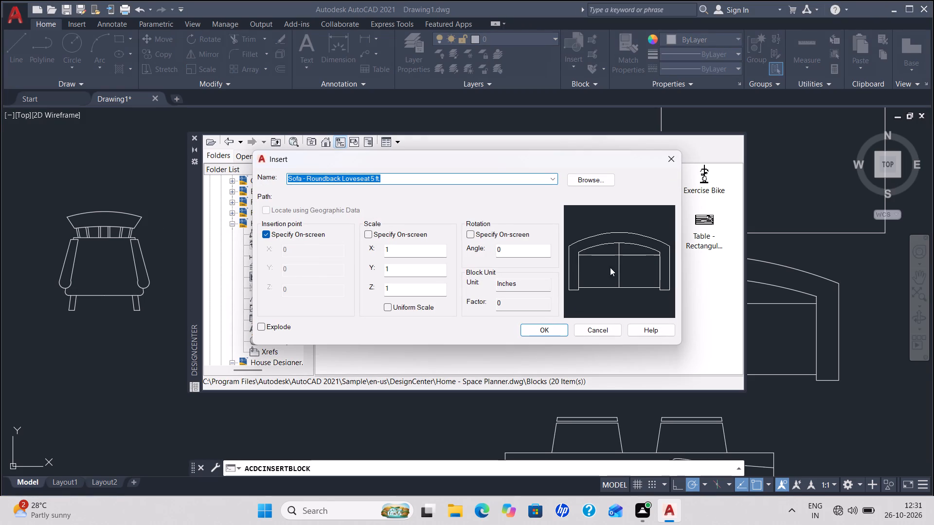
click(669, 158)
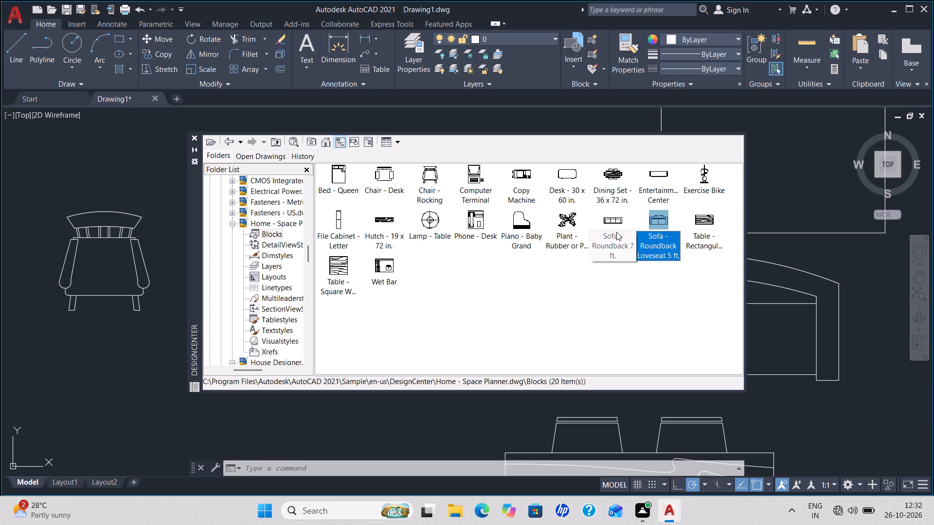
double_click(658, 215)
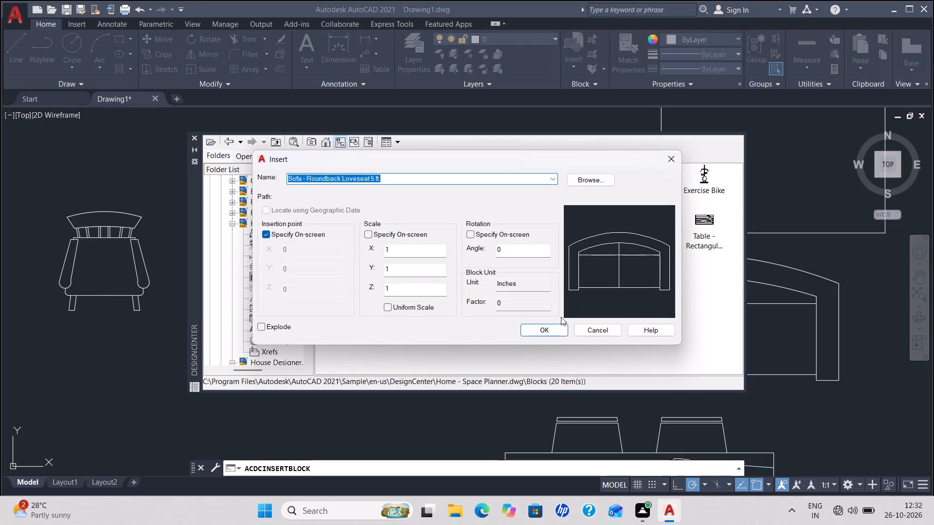
click(555, 326)
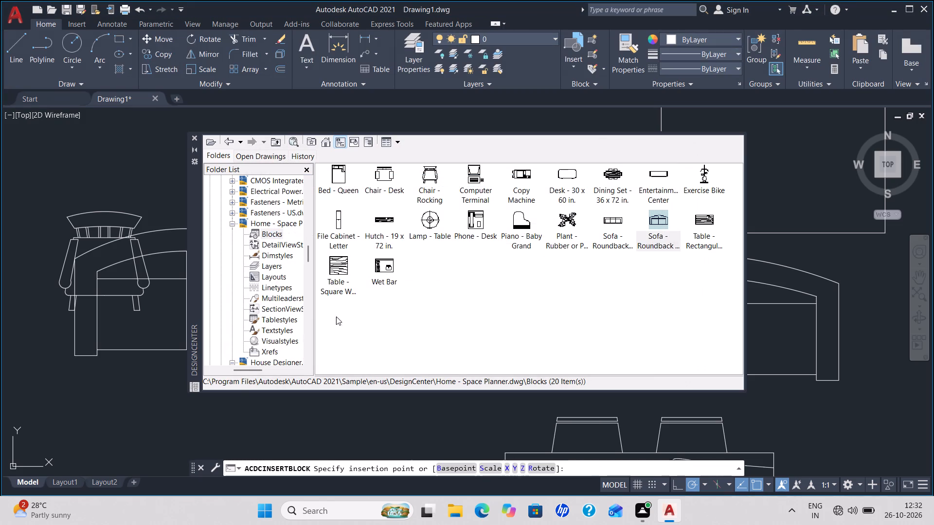
click(110, 331)
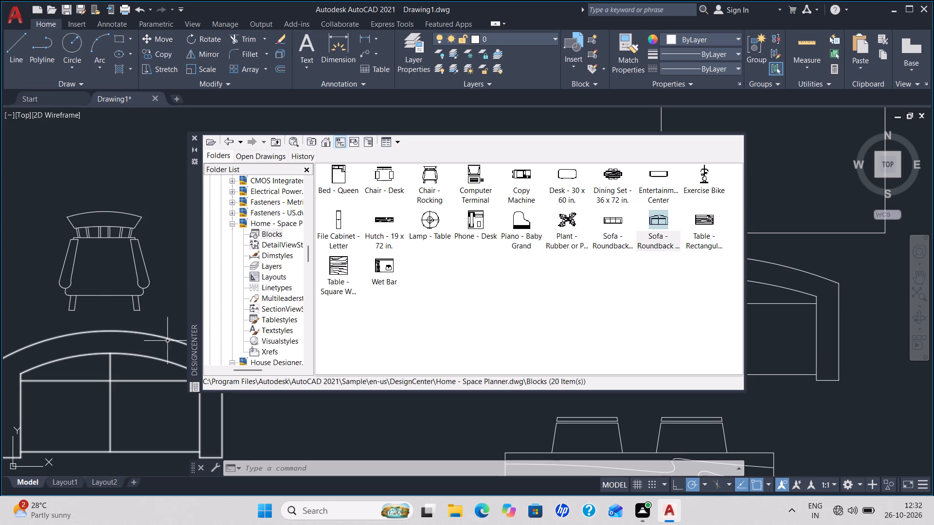
right_click(667, 242)
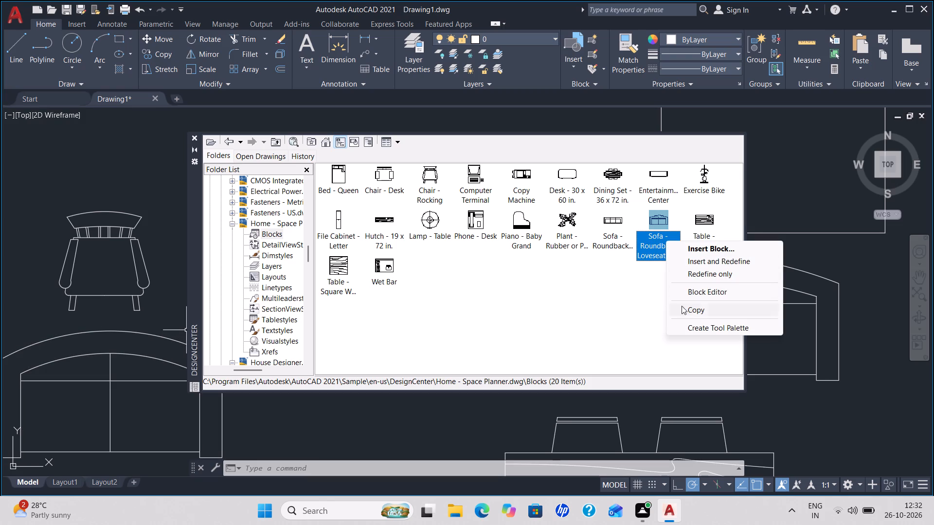
click(635, 286)
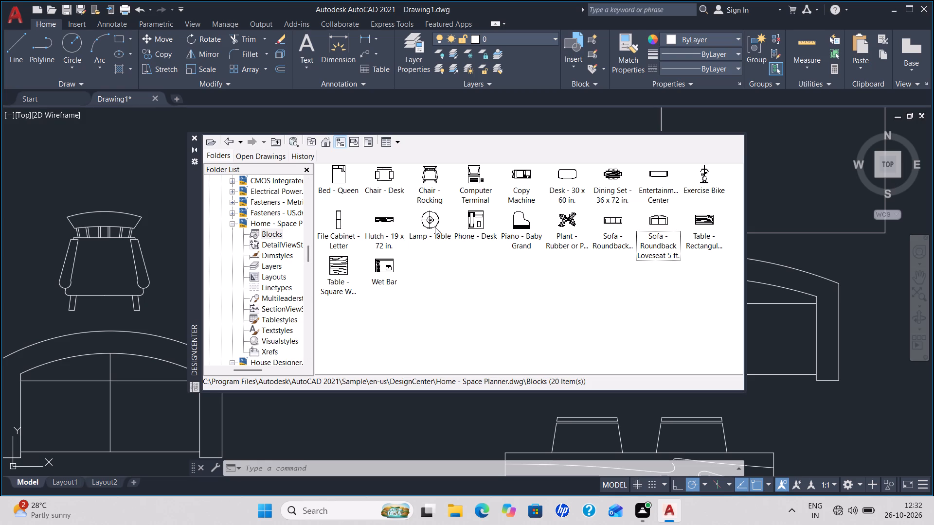
Insert the Table - Square Woodgrain 42 x 42 in. block at scale 1 below the loveseat and close DesignCenter.
double_click(343, 271)
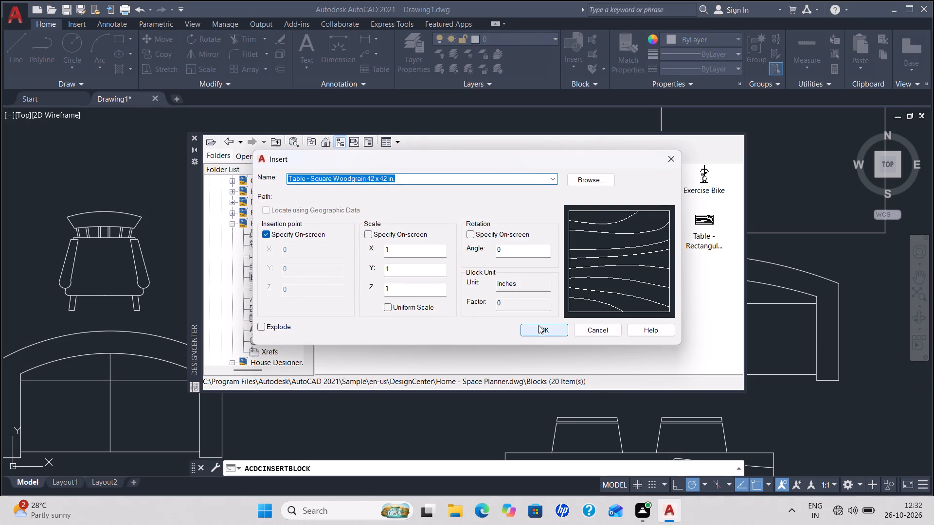
click(539, 327)
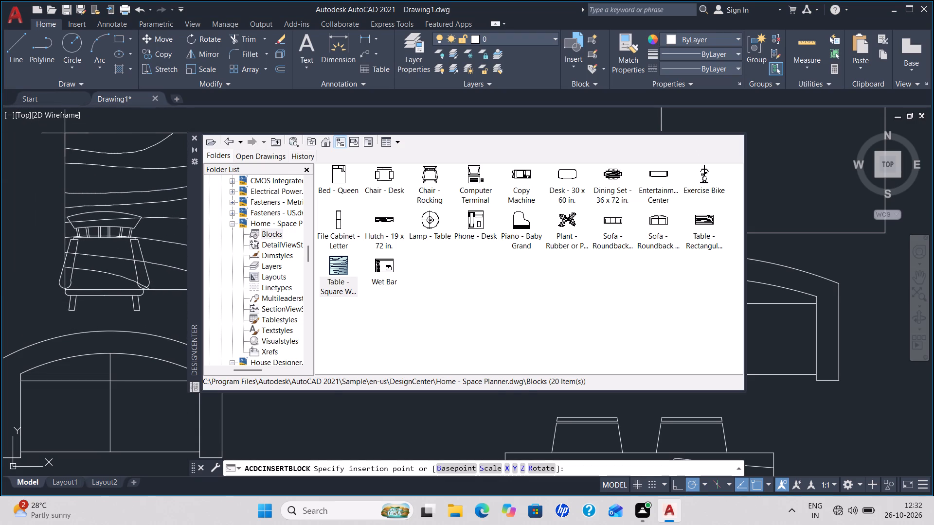
scroll(65, 133, down, 1)
click(36, 377)
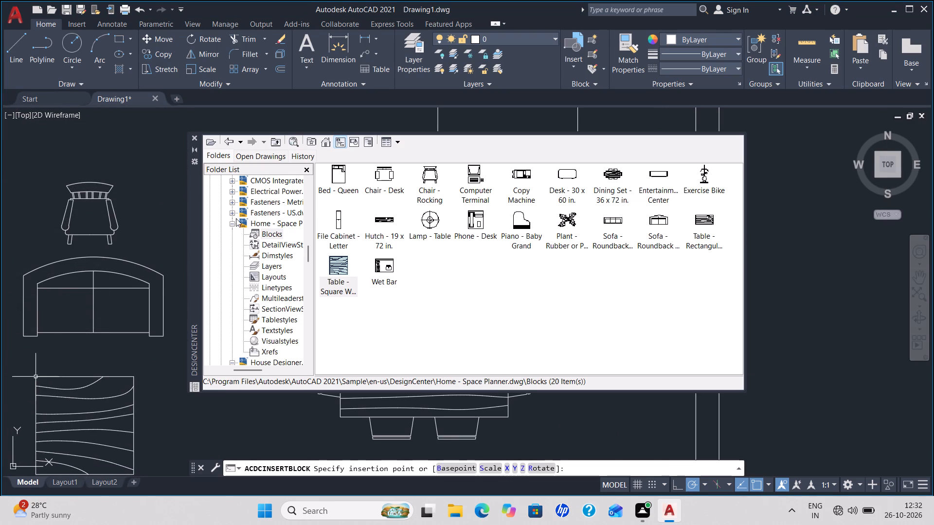
click(194, 135)
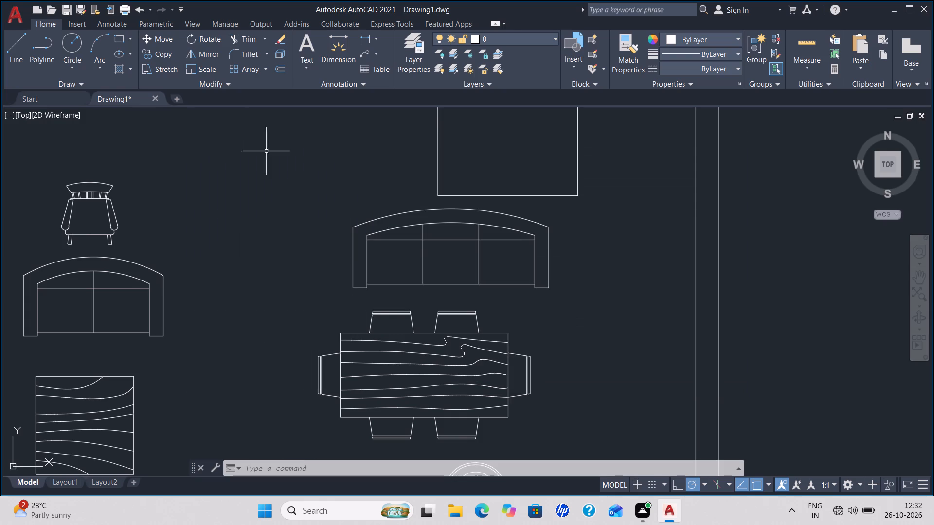
Explode the loveseat block into separate lines and arcs.
middle_drag(363, 337, 425, 227)
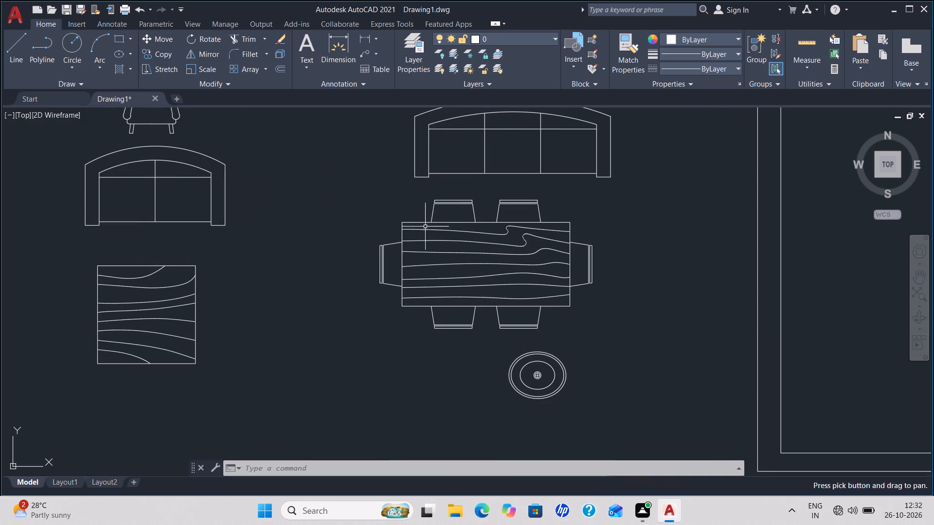
click(211, 193)
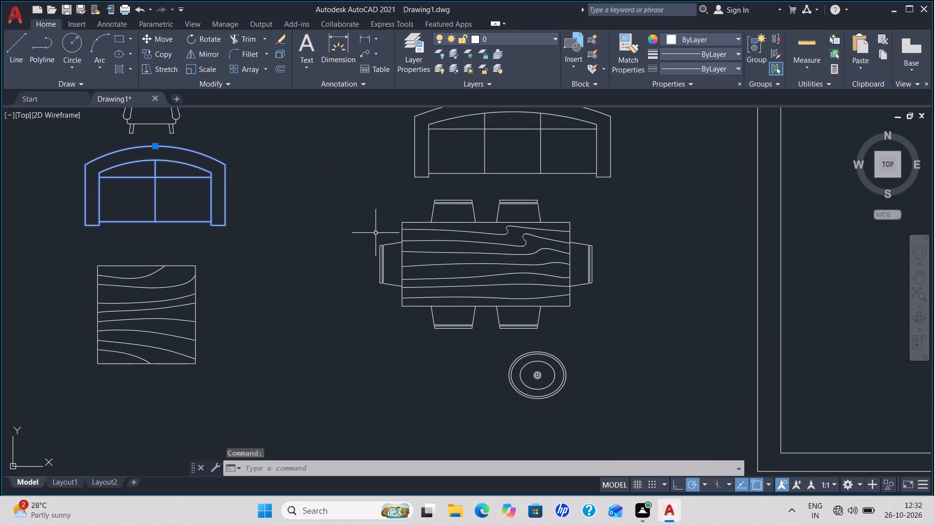
key(x)
key(Return)
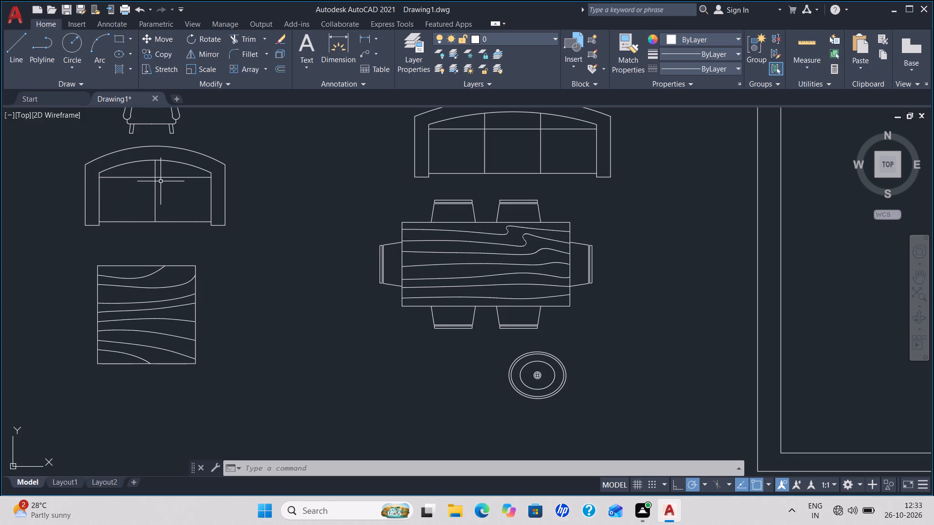
Delete the vertical centre line dividing the loveseat's two cushions.
middle_drag(161, 181, 231, 261)
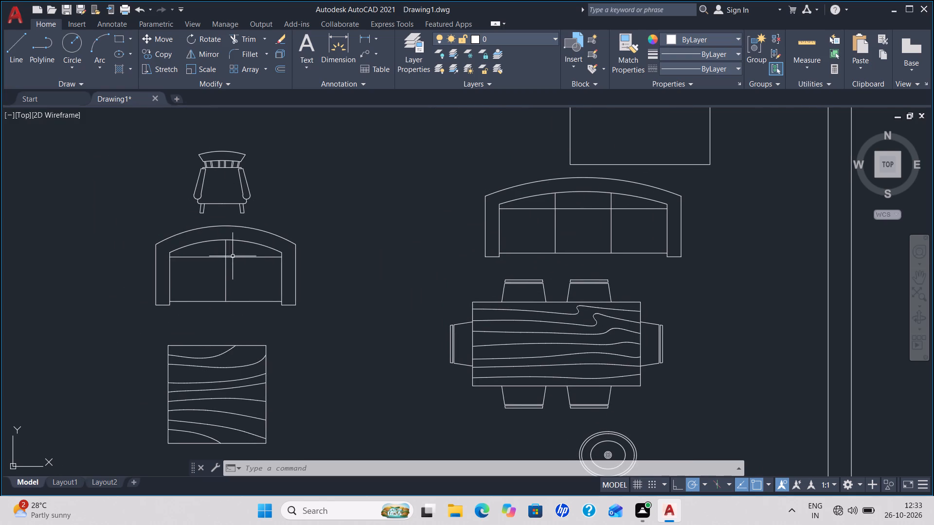
scroll(226, 243, up, 3)
scroll(229, 242, down, 1)
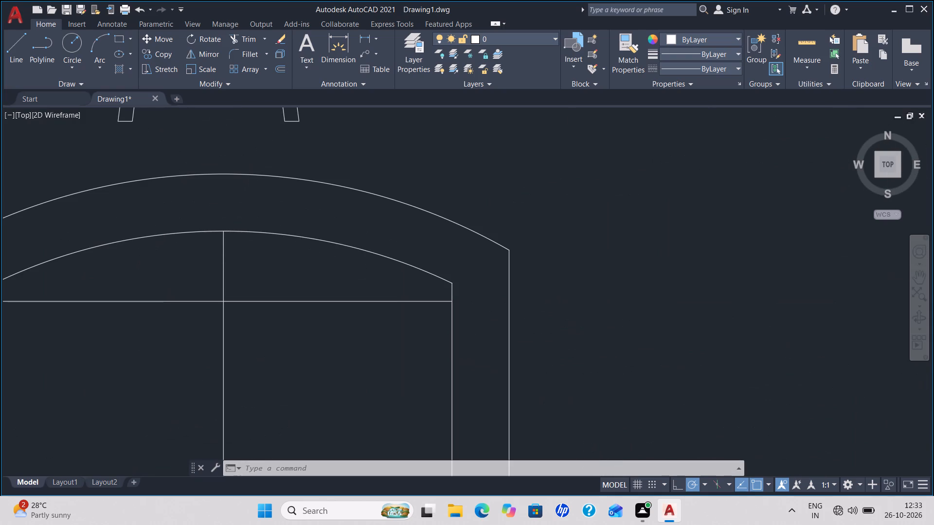
click(227, 249)
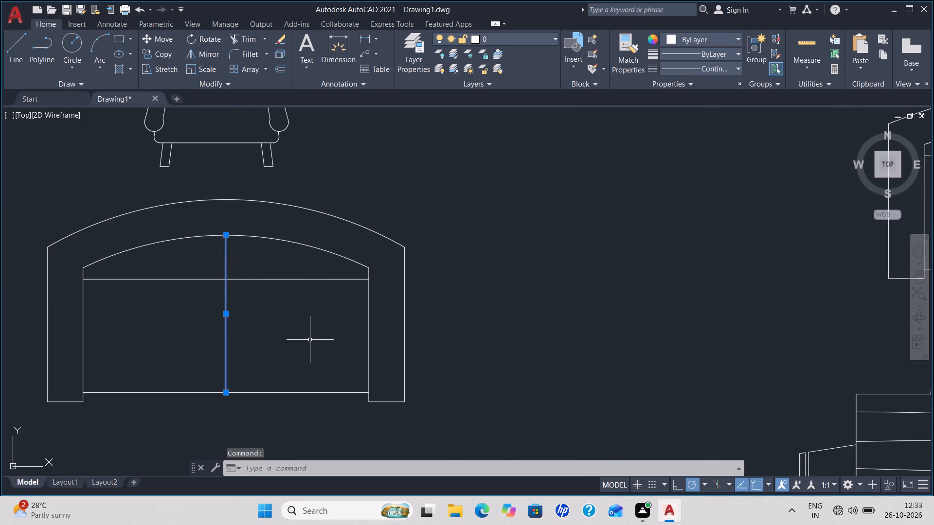
key(Delete)
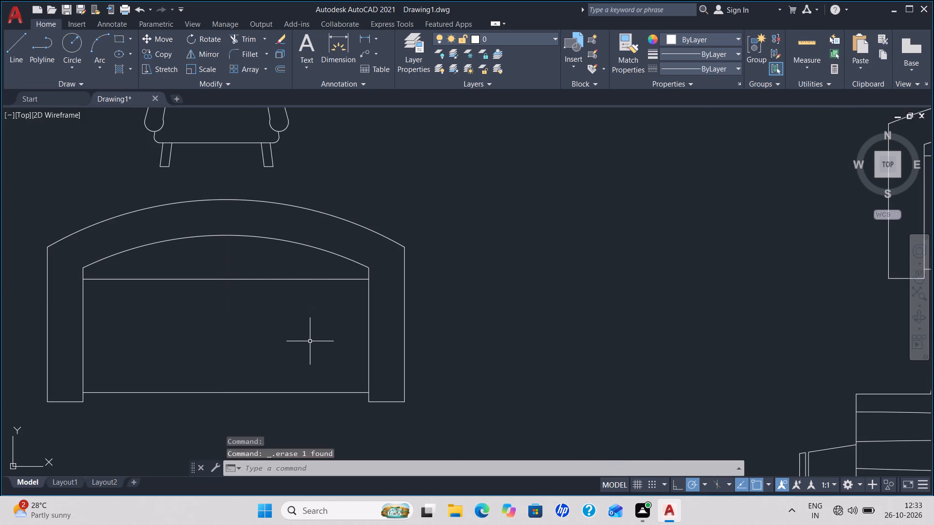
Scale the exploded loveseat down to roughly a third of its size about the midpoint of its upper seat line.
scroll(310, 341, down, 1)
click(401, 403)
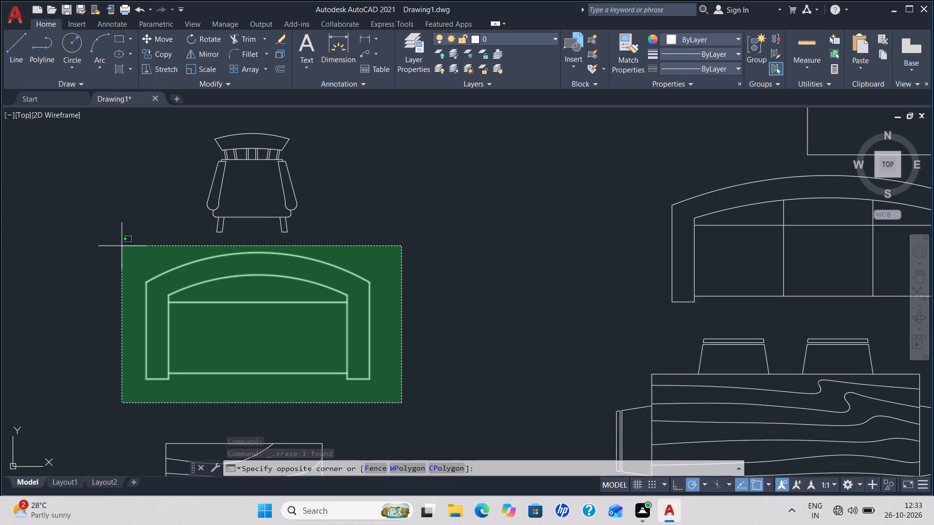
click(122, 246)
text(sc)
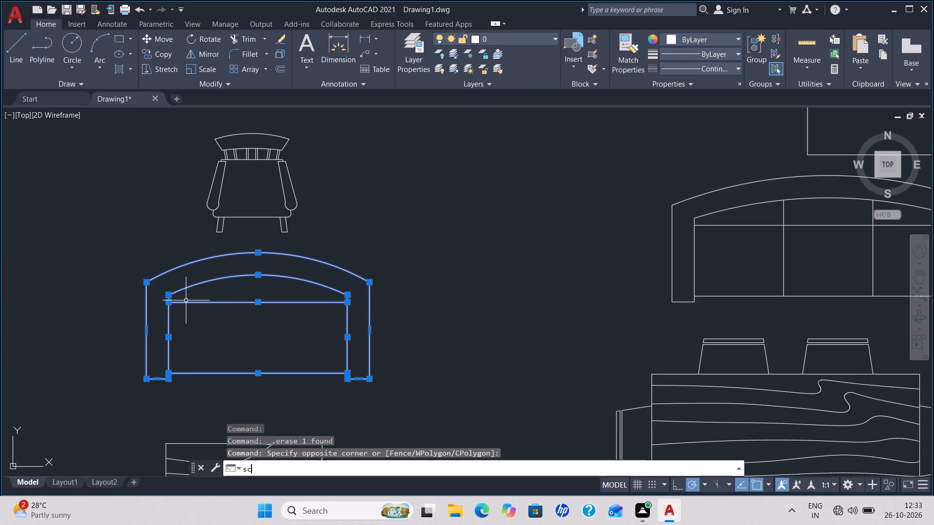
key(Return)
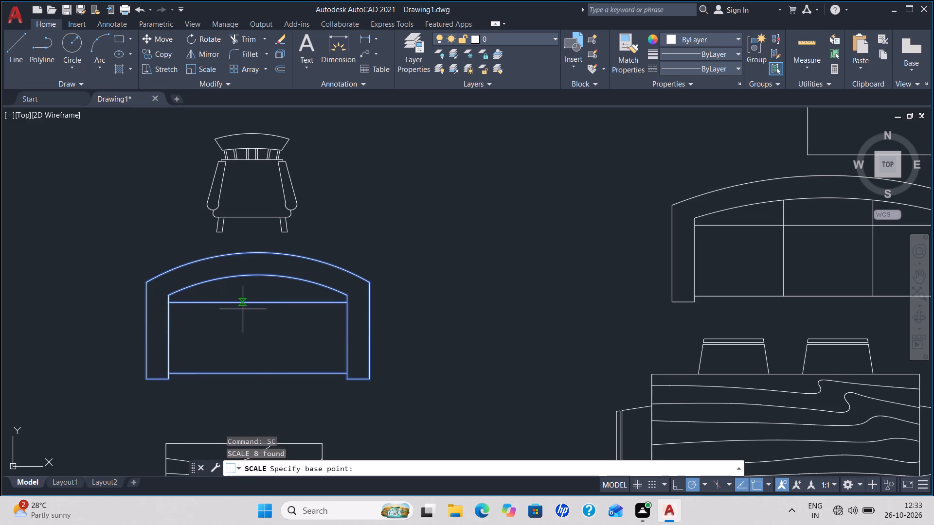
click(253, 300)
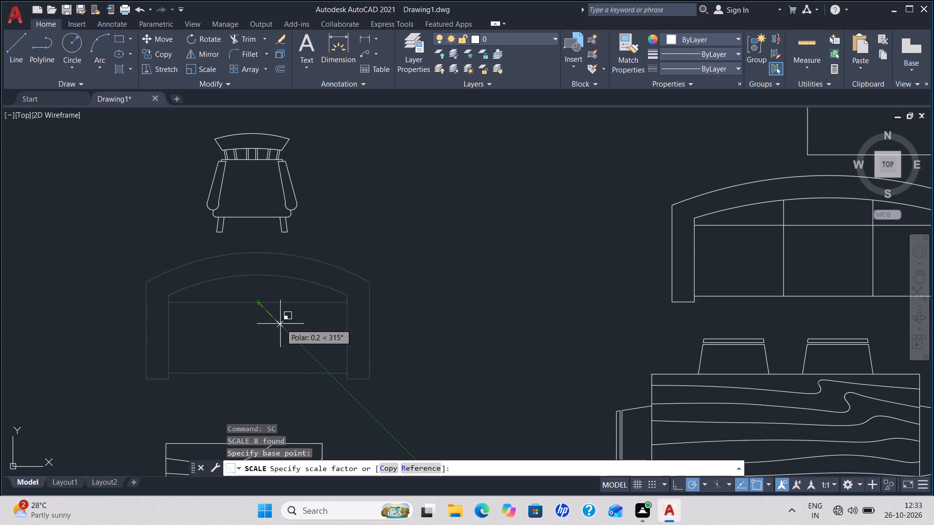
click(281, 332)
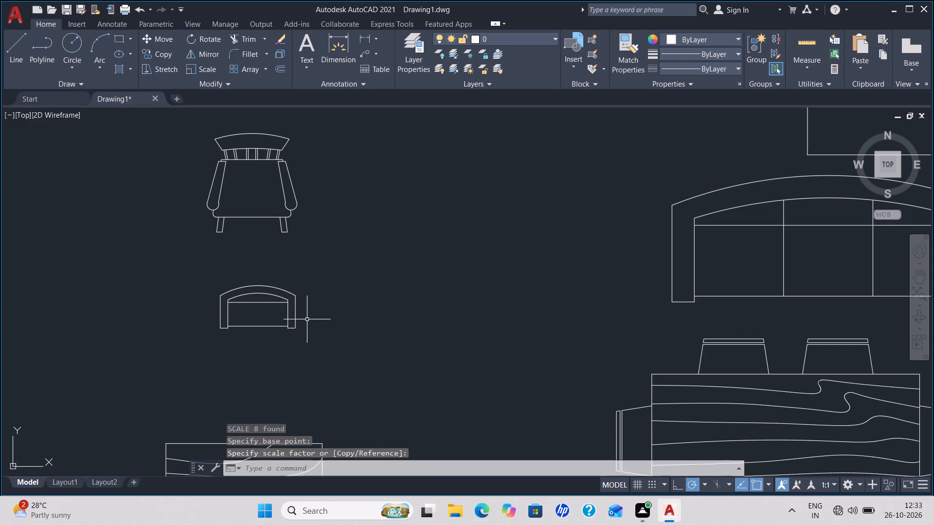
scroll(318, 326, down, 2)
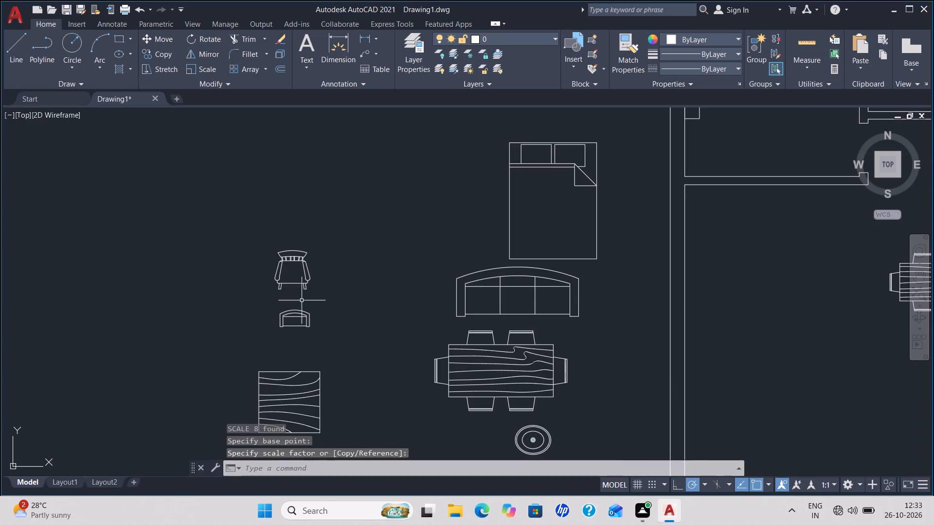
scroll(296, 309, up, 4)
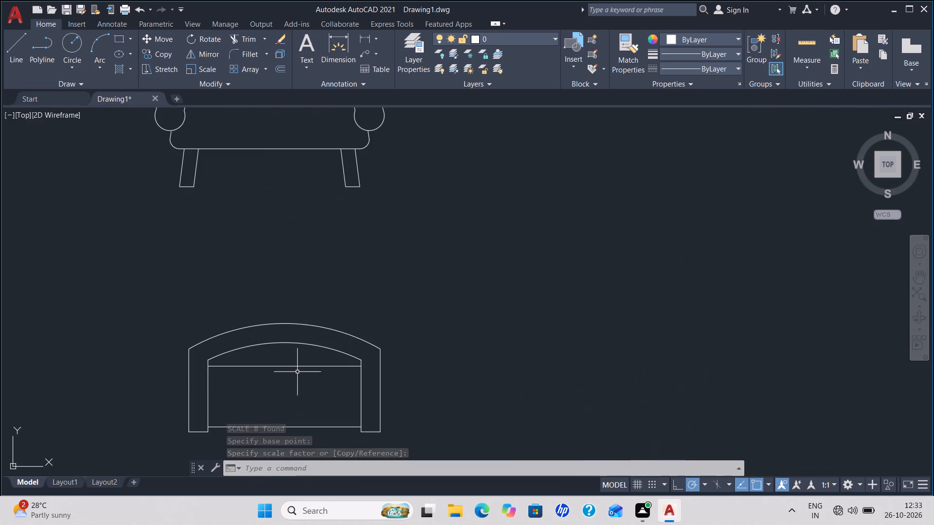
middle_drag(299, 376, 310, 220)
Undo the loveseat's scaling and the deletion of its vertical centre line.
key(u)
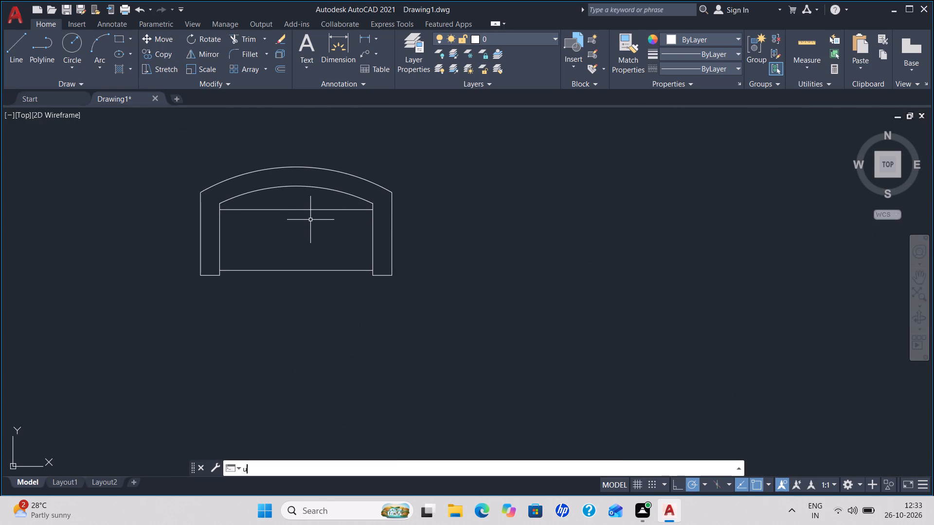
key(Return)
key(u)
key(Return)
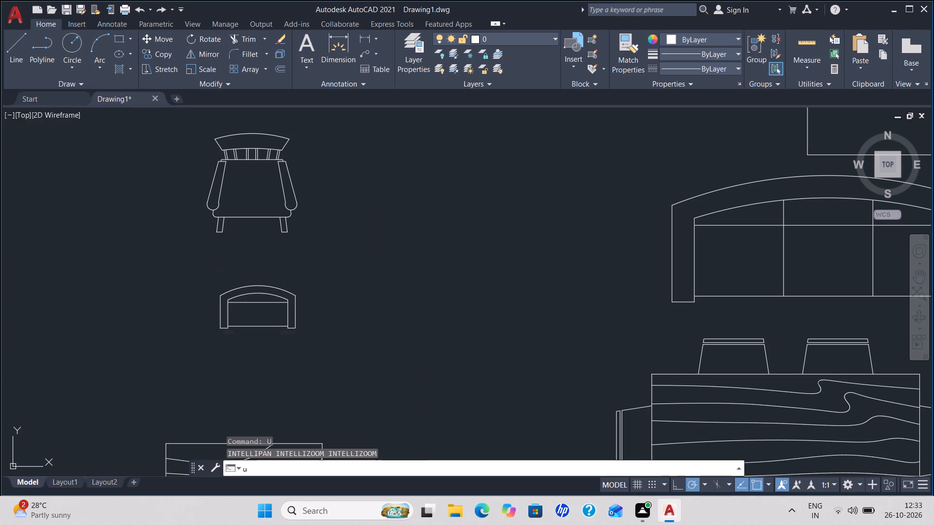
key(u)
key(Return)
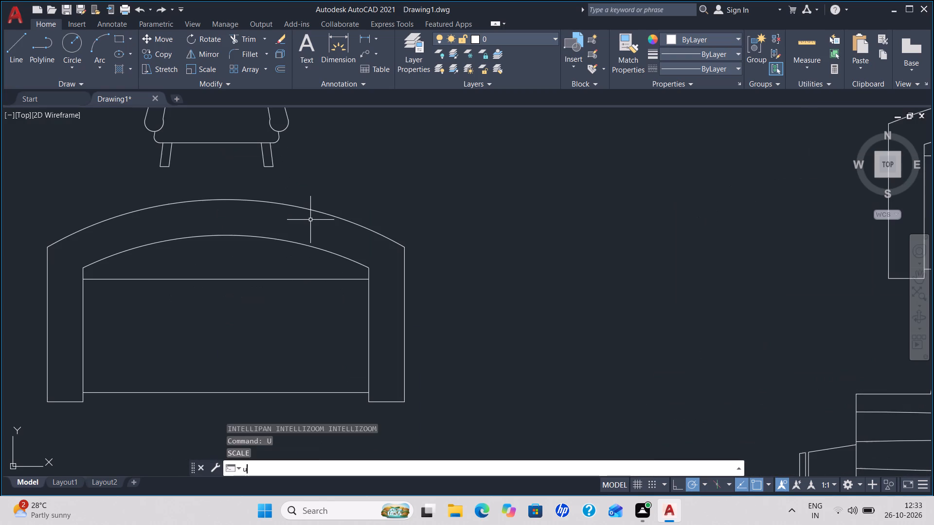
key(u)
key(Return)
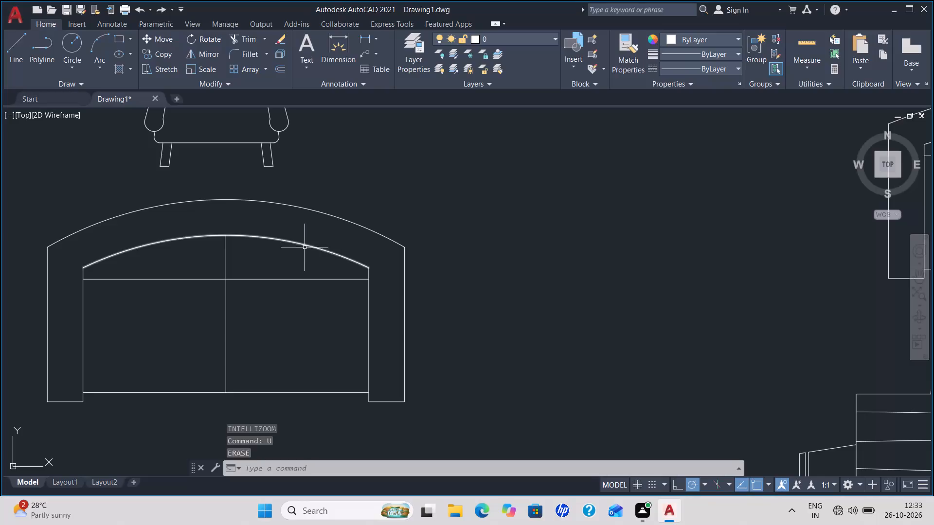
key(u)
key(Return)
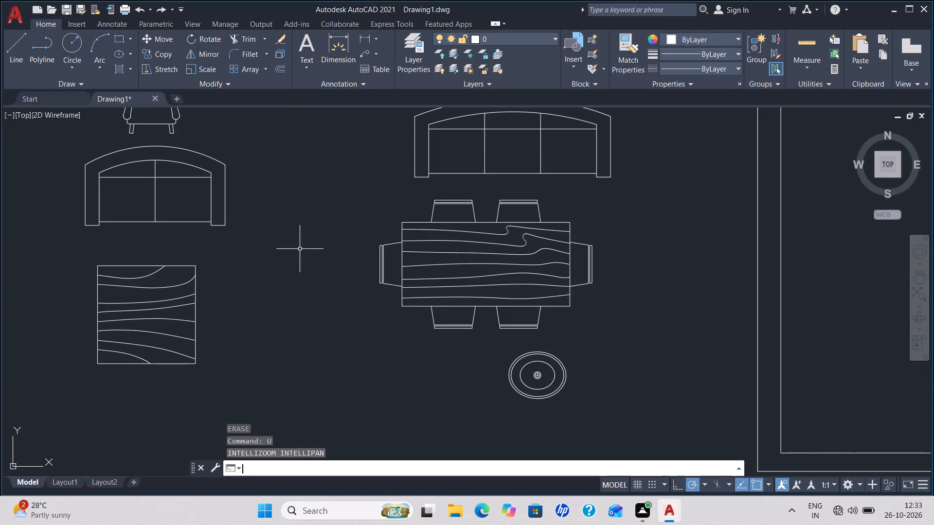
click(174, 162)
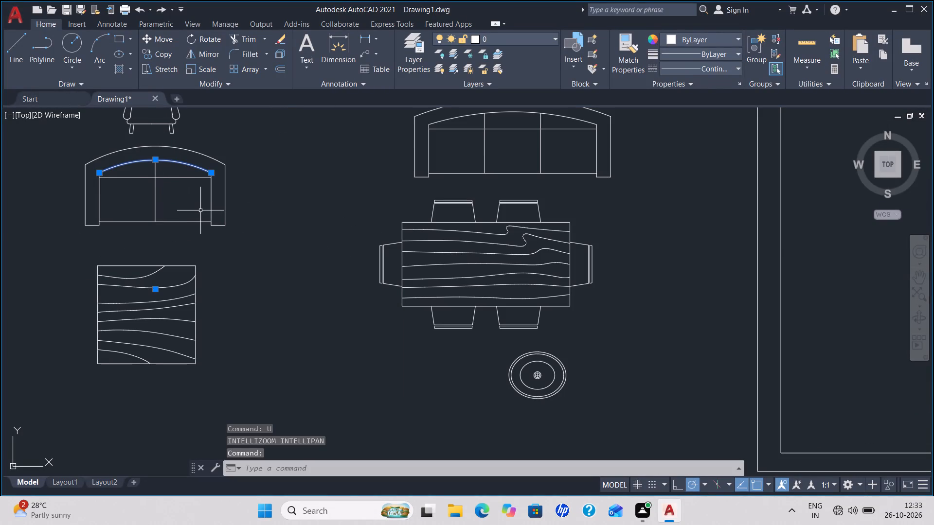
key(Escape)
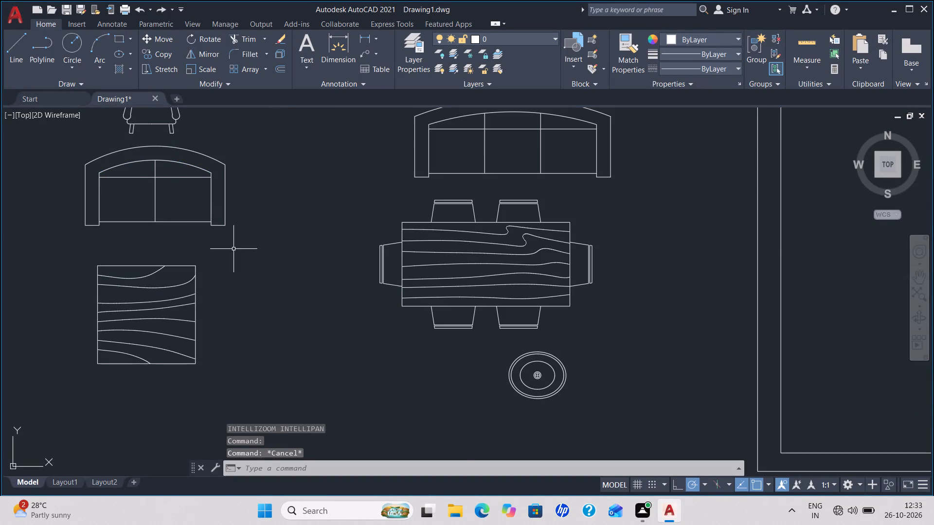
Copy the whole two-cushion loveseat to the empty area between the square woodgrain table and the loose oval sink.
drag(254, 244, 249, 233)
click(54, 141)
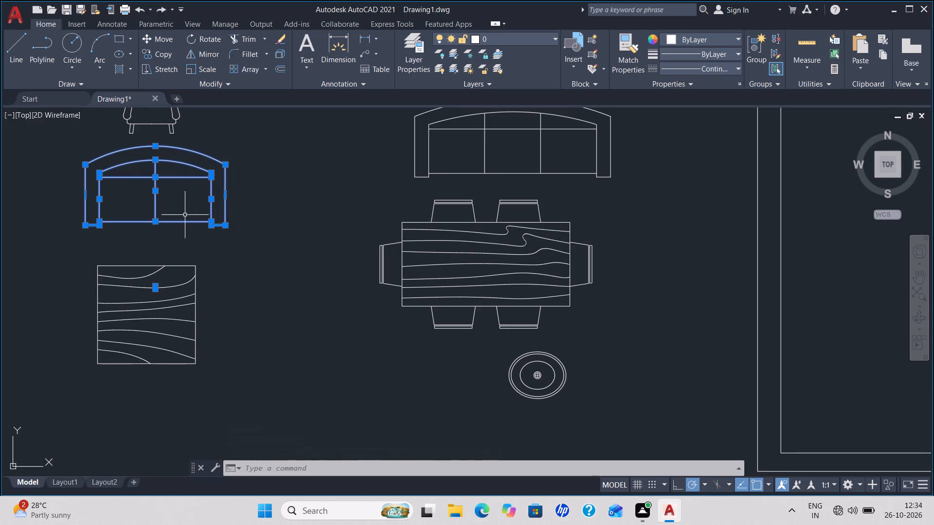
key(c)
key(o)
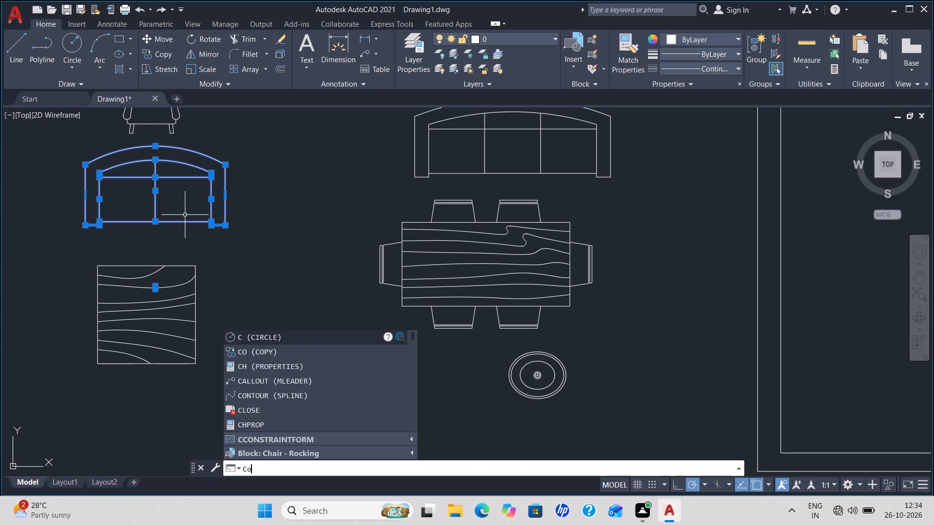
key(Return)
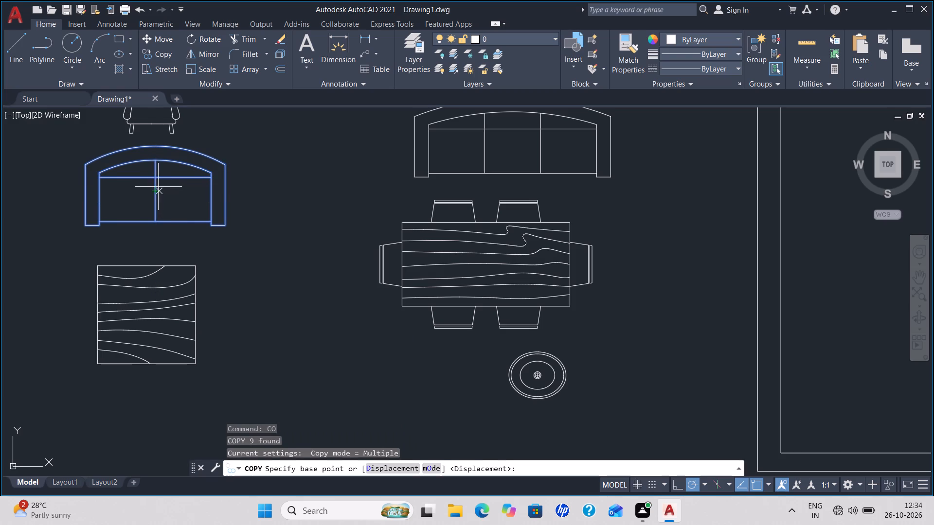
click(150, 178)
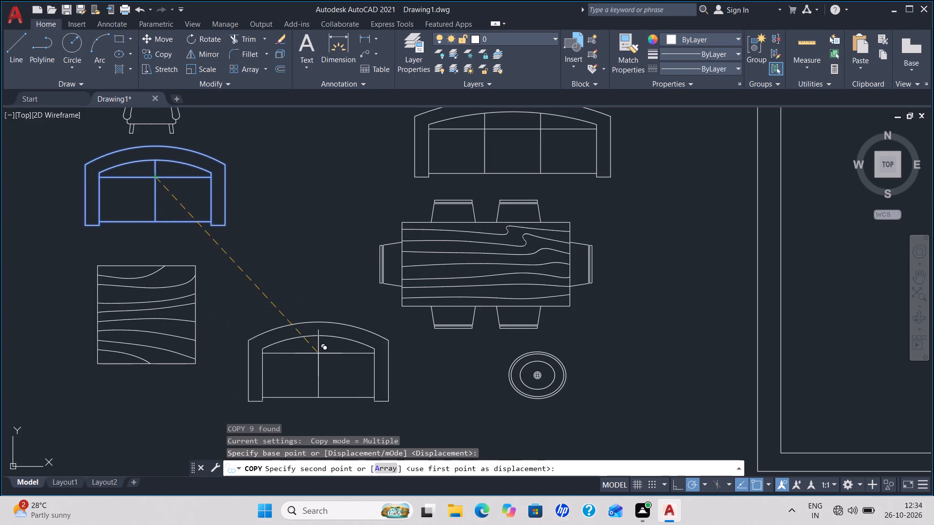
click(318, 353)
key(Escape)
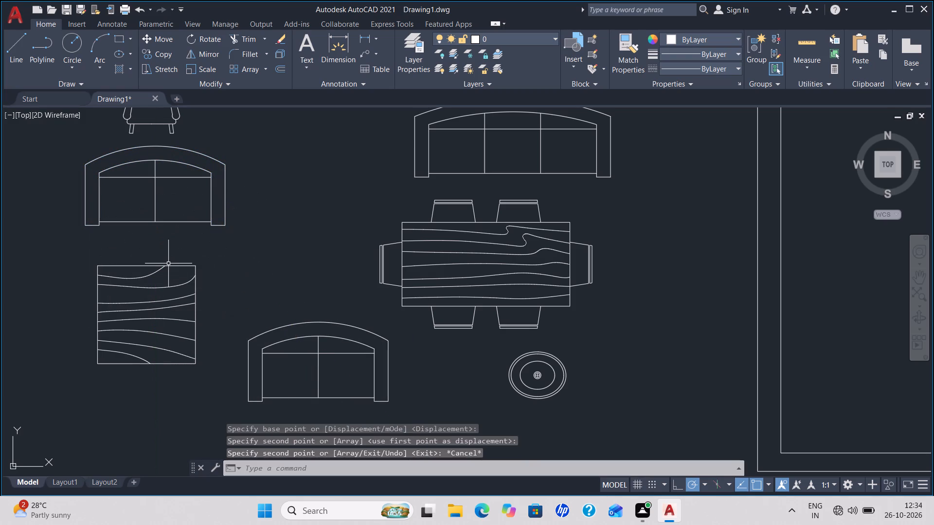
Delete the vertical centre line of the original loveseat above the square table.
click(155, 167)
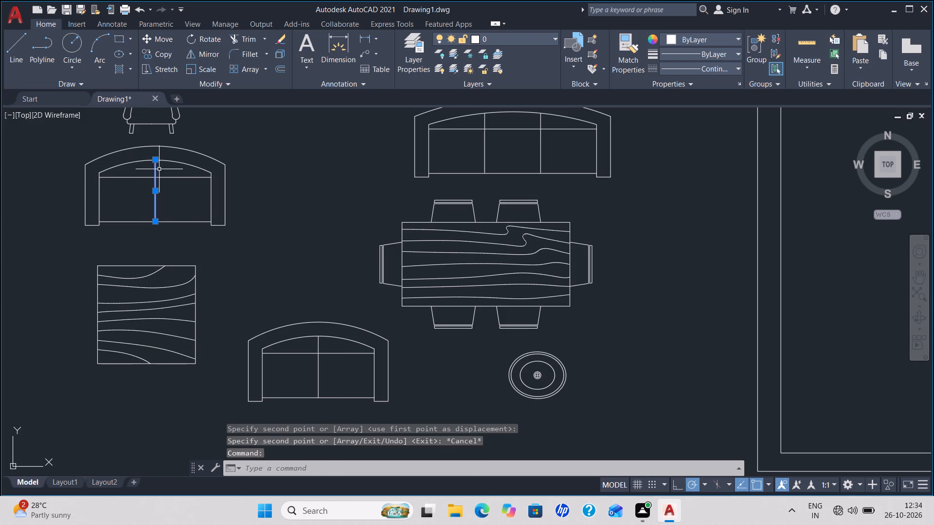
key(Delete)
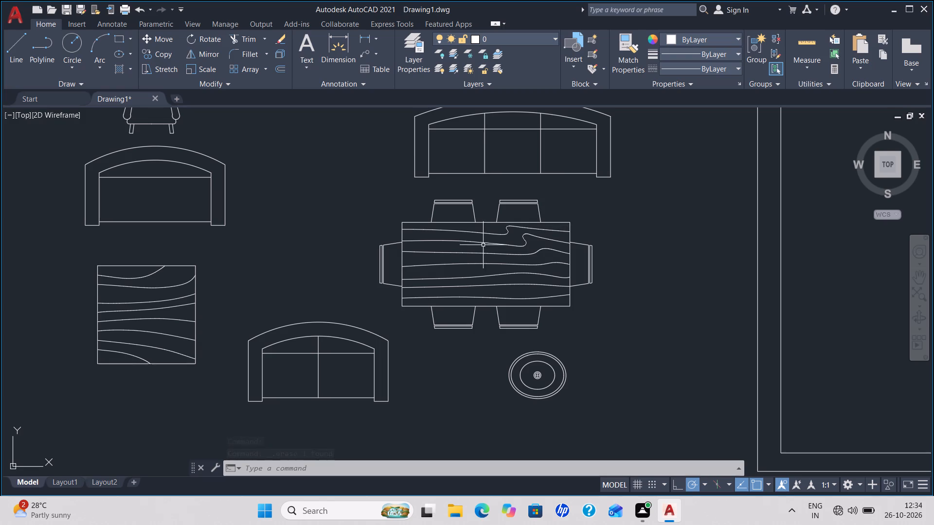
Copy the square woodgrain table into the house's living area, west of the dining table.
click(176, 312)
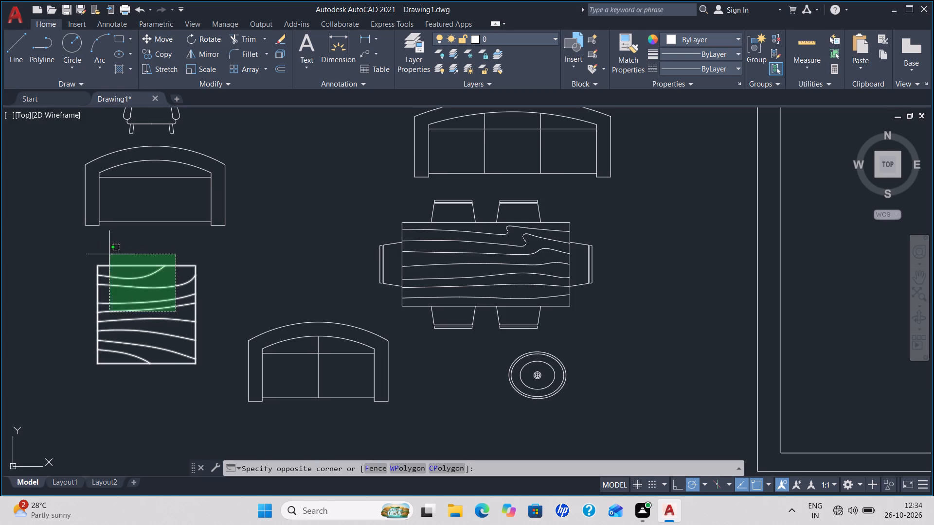
click(104, 252)
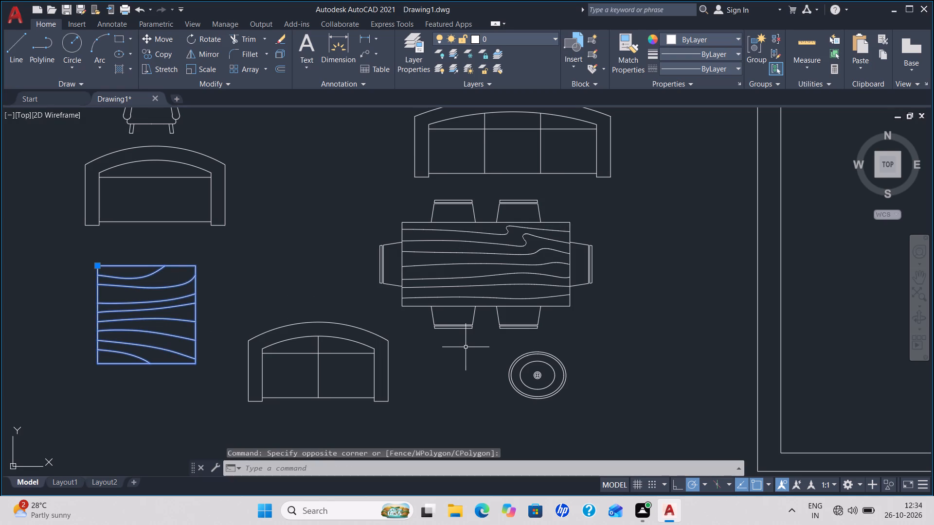
key(c)
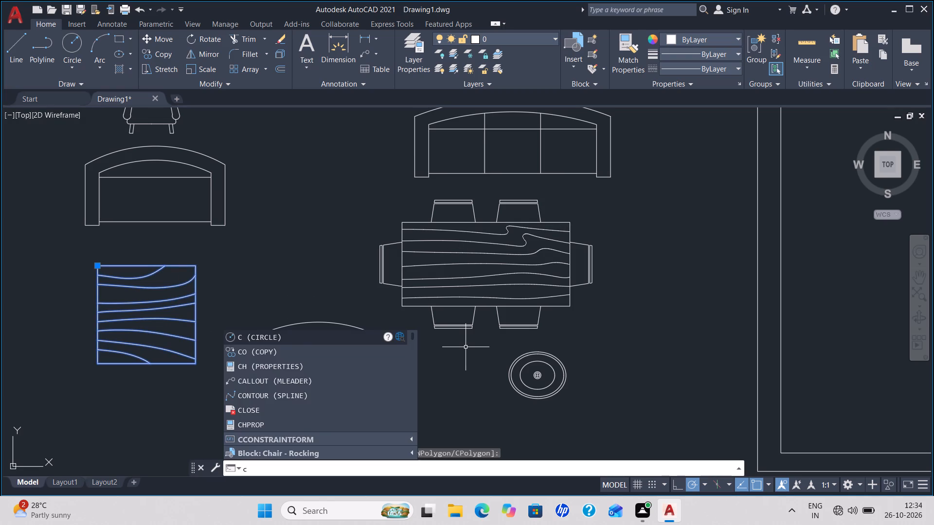
key(o)
key(Return)
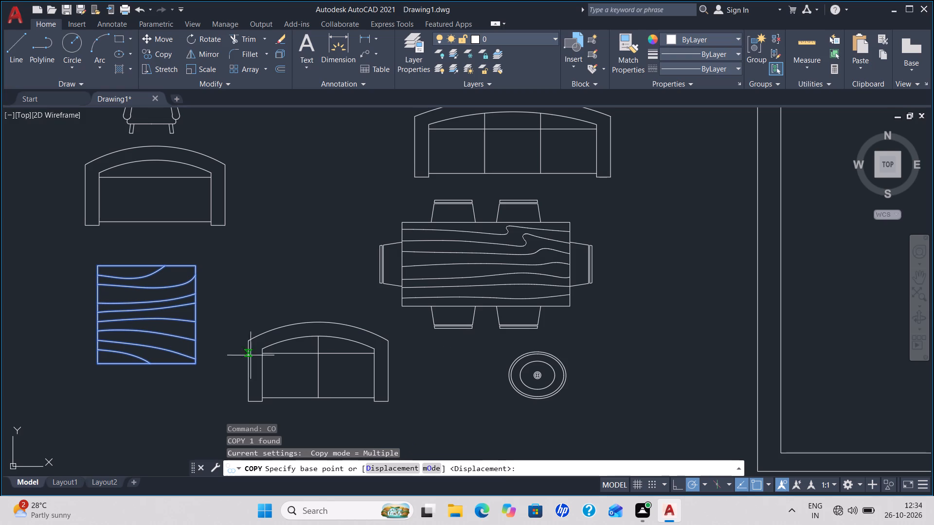
click(139, 332)
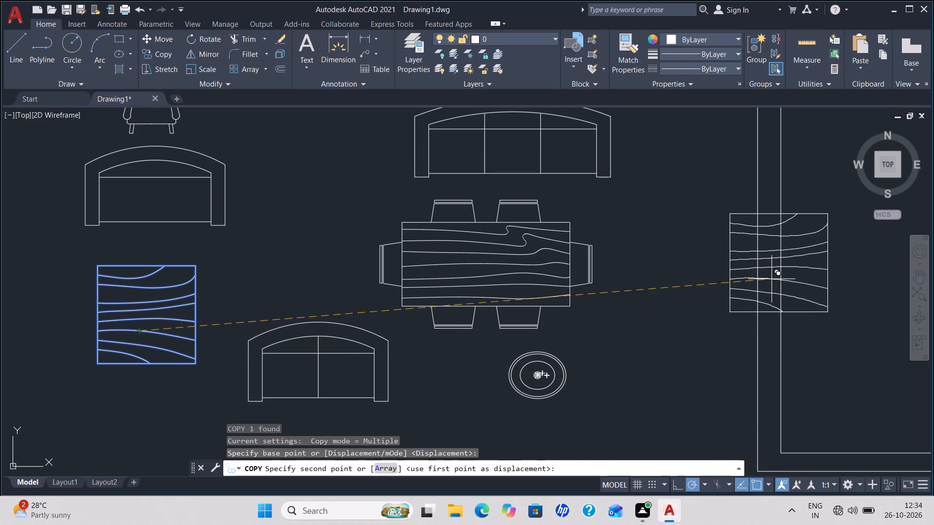
middle_drag(772, 279, 242, 354)
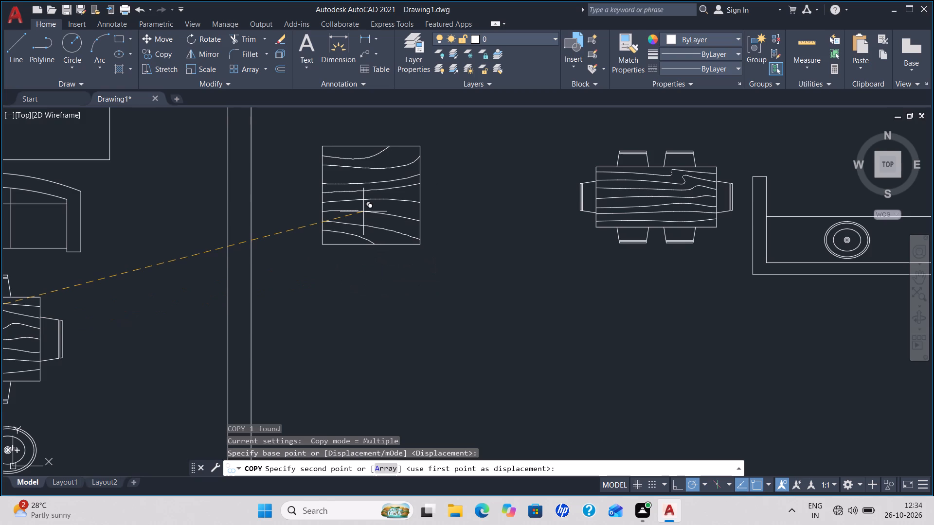
click(363, 211)
scroll(216, 377, down, 2)
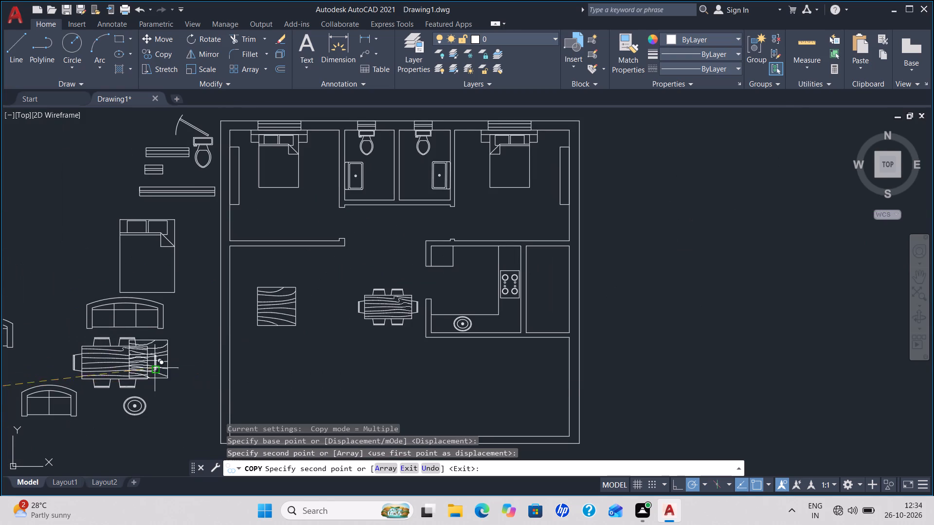
key(Escape)
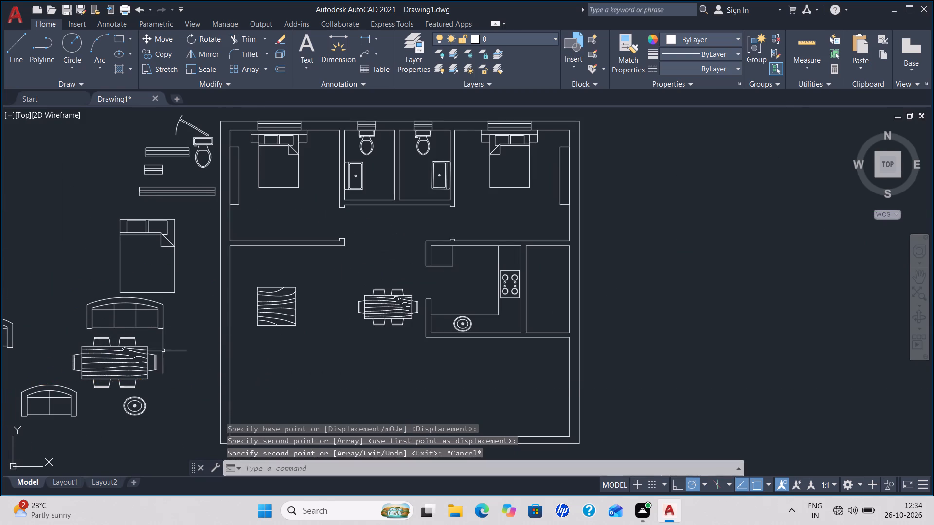
Rotate the loose three-seat sofa about 90 degrees clockwise so that its curved back faces east.
click(132, 303)
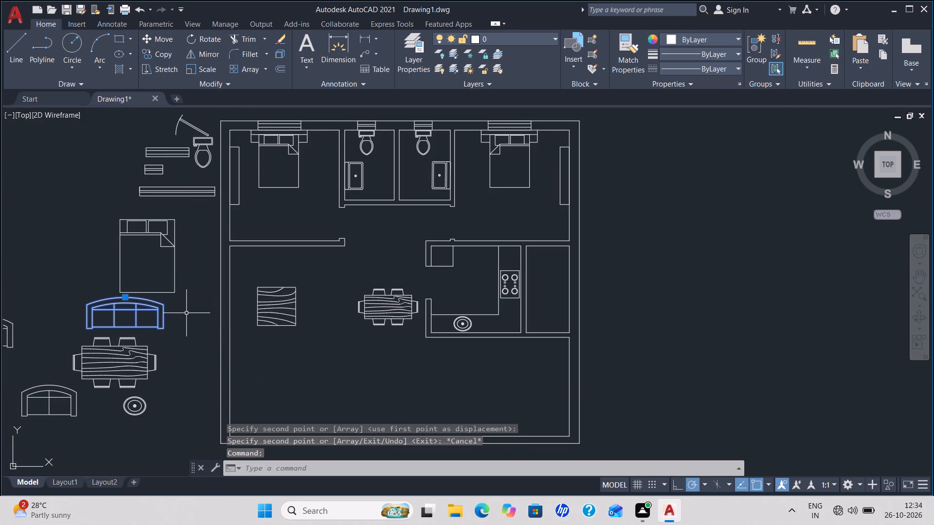
key(r)
key(o)
key(Return)
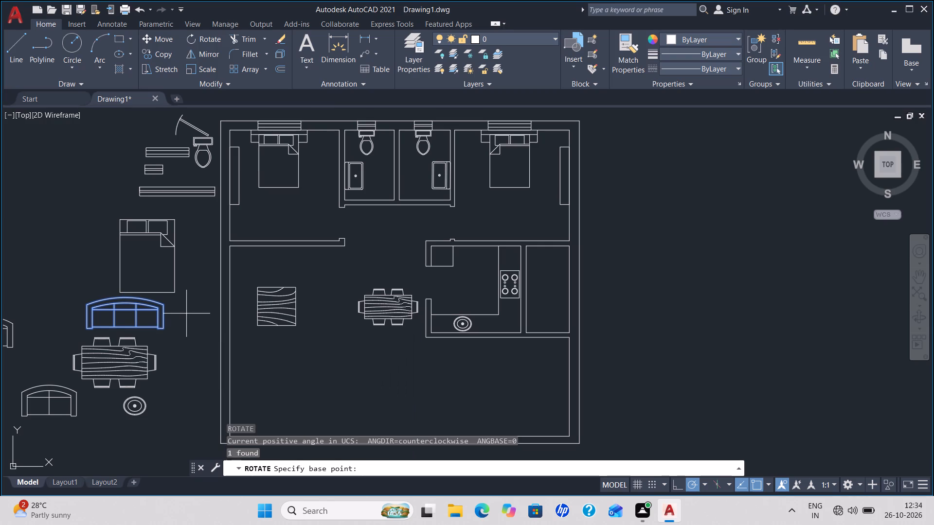
click(124, 310)
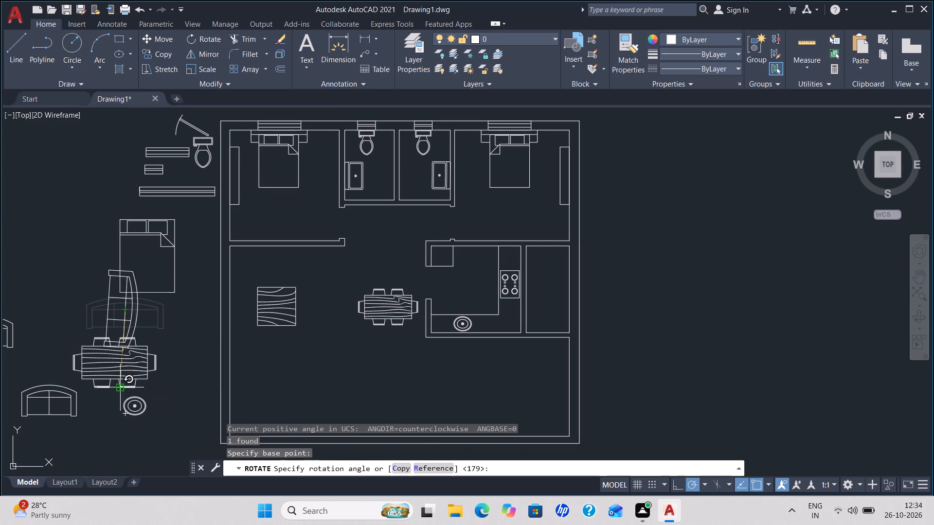
click(126, 387)
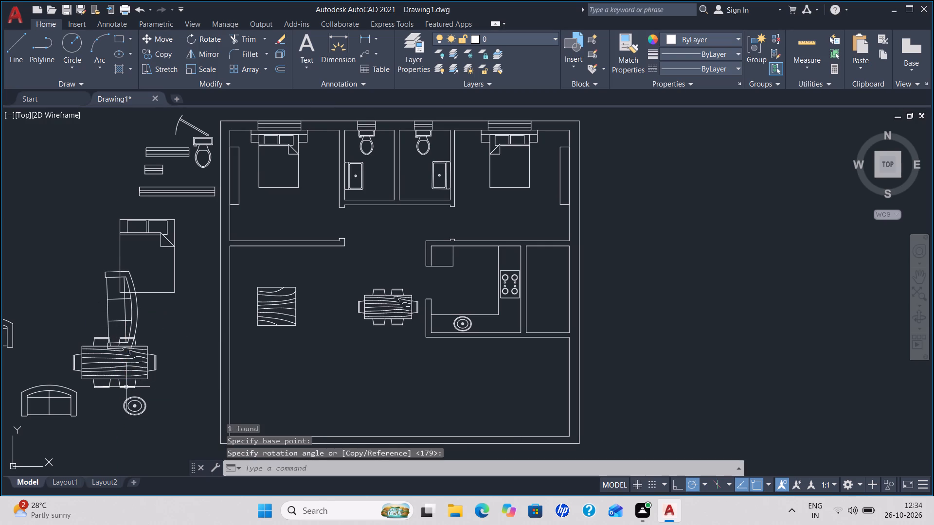
Copy the rotated three-seat sofa into the house's living area, between the square woodgrain table and the dining table.
click(137, 310)
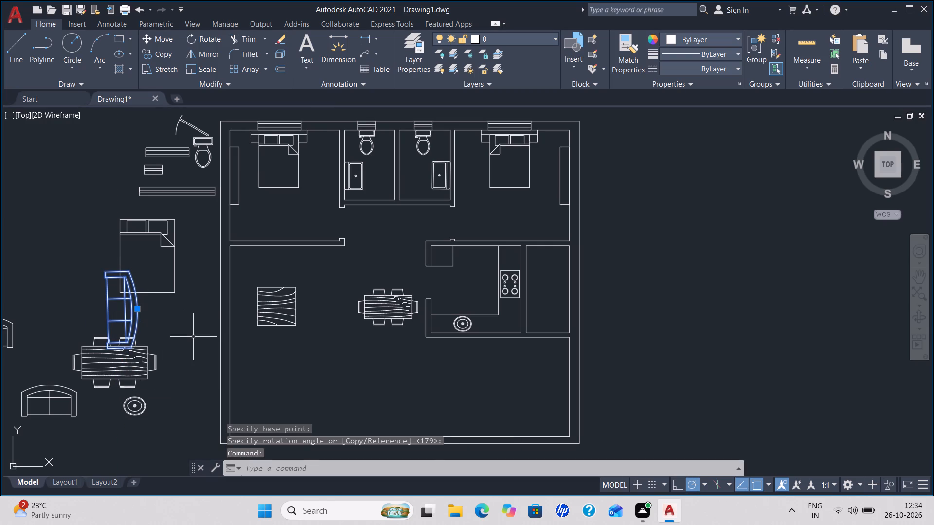
text(co)
key(Return)
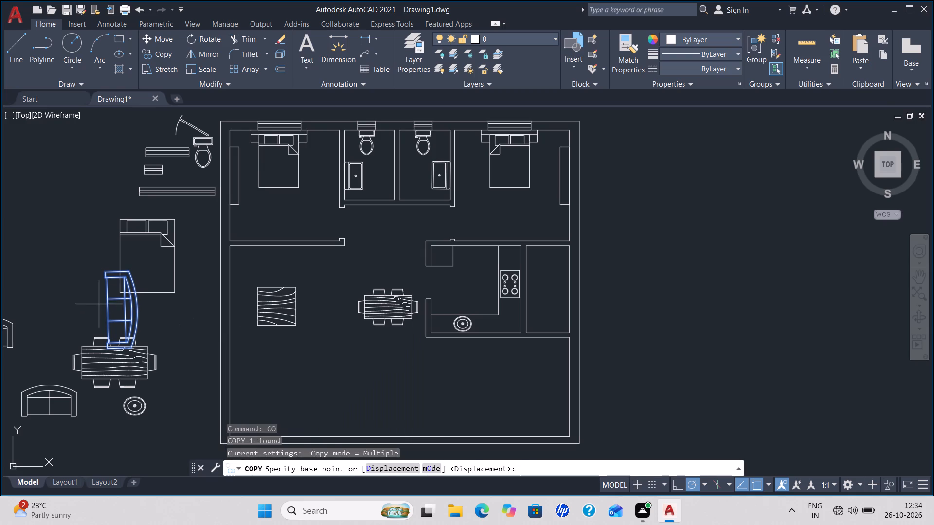
click(135, 307)
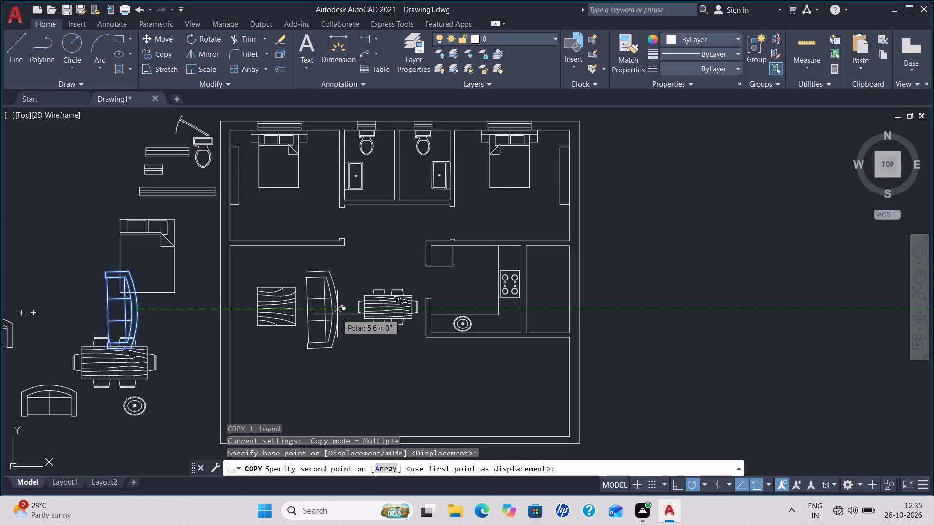
click(341, 313)
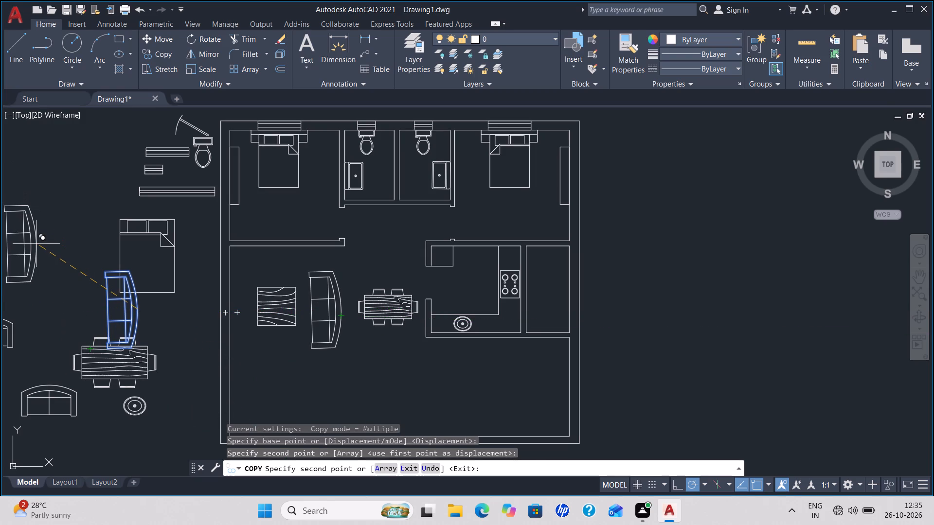
key(Escape)
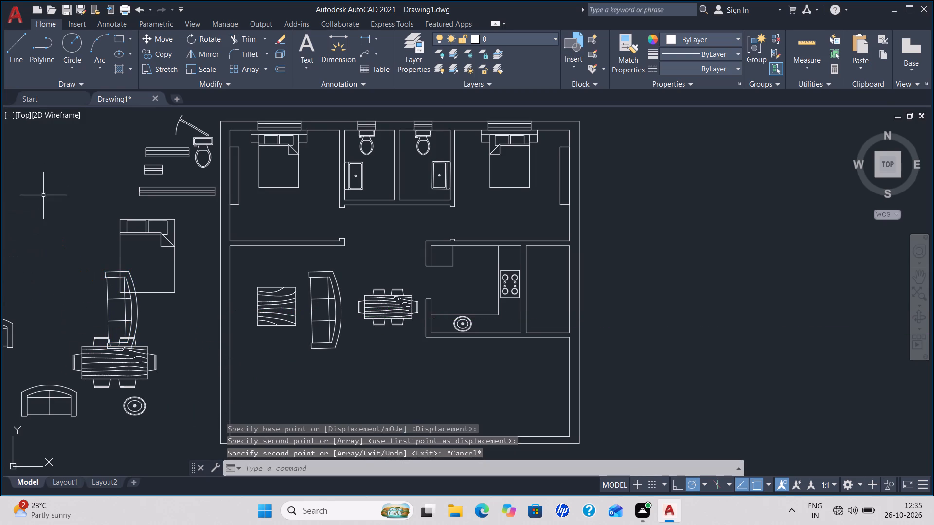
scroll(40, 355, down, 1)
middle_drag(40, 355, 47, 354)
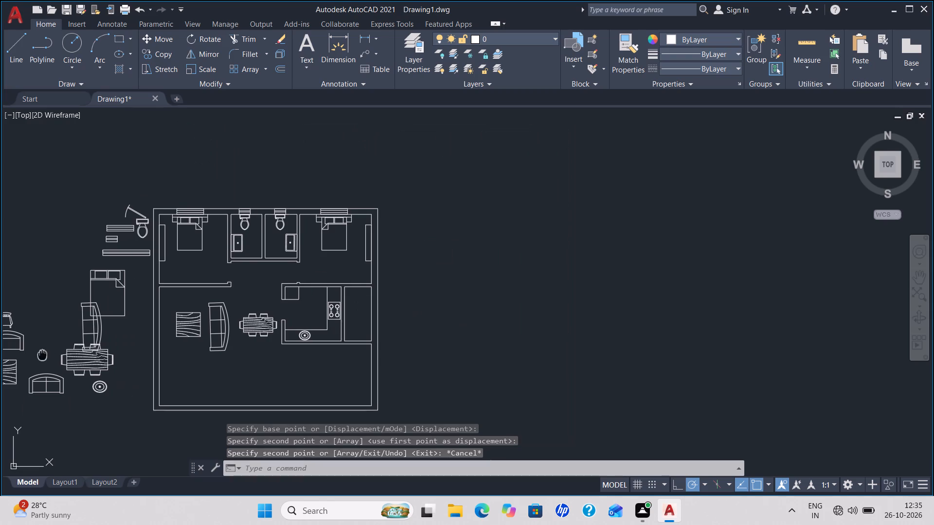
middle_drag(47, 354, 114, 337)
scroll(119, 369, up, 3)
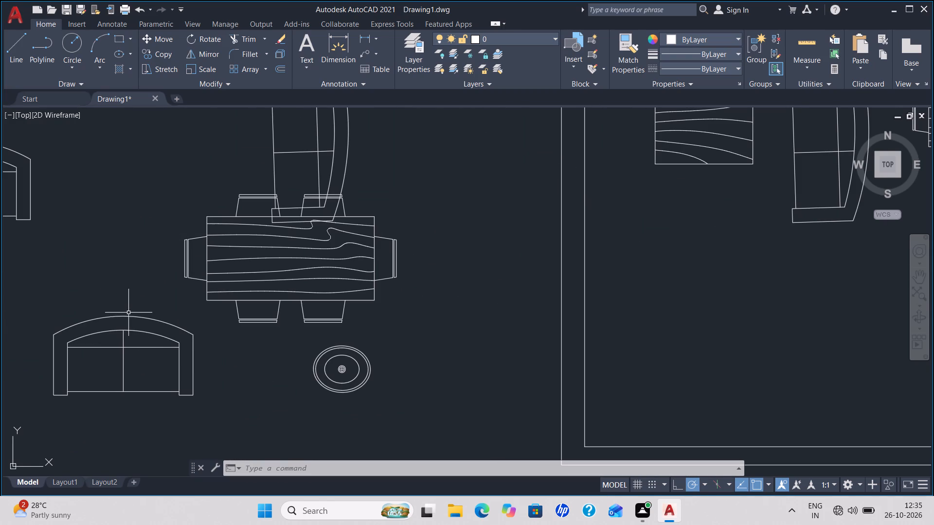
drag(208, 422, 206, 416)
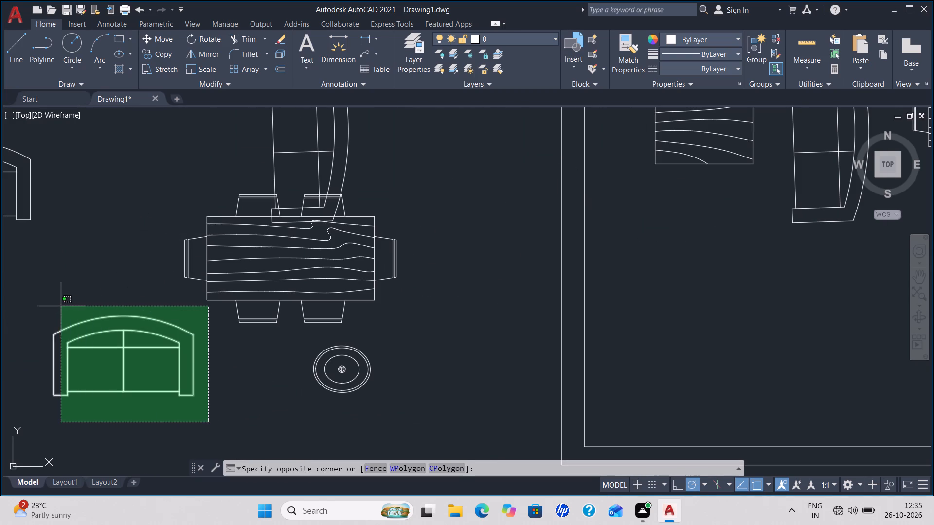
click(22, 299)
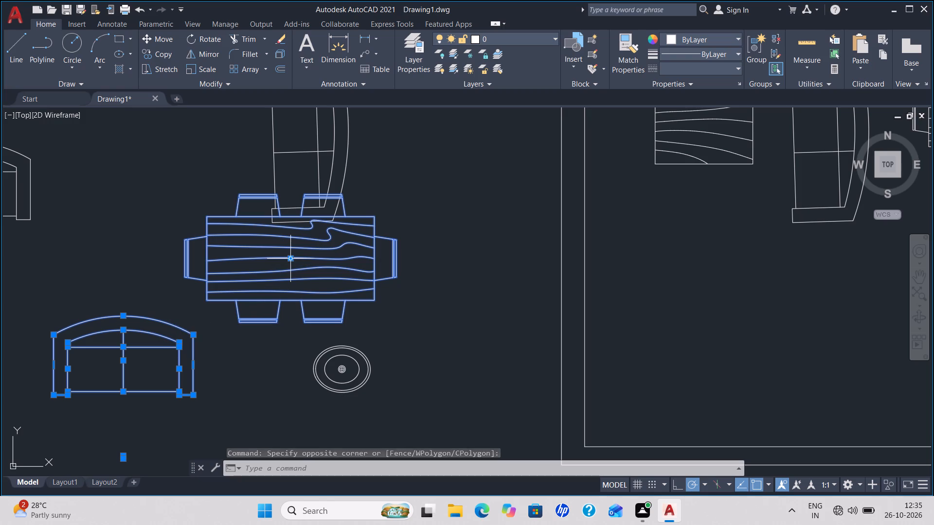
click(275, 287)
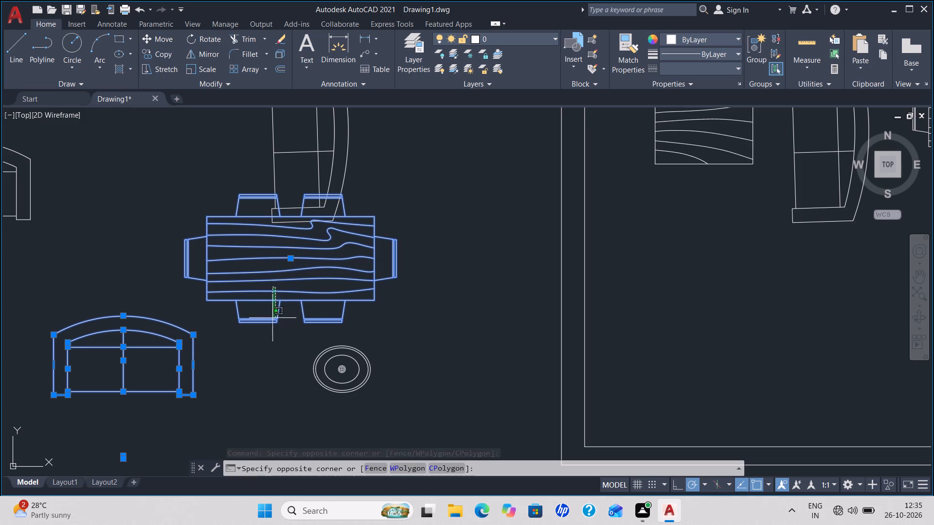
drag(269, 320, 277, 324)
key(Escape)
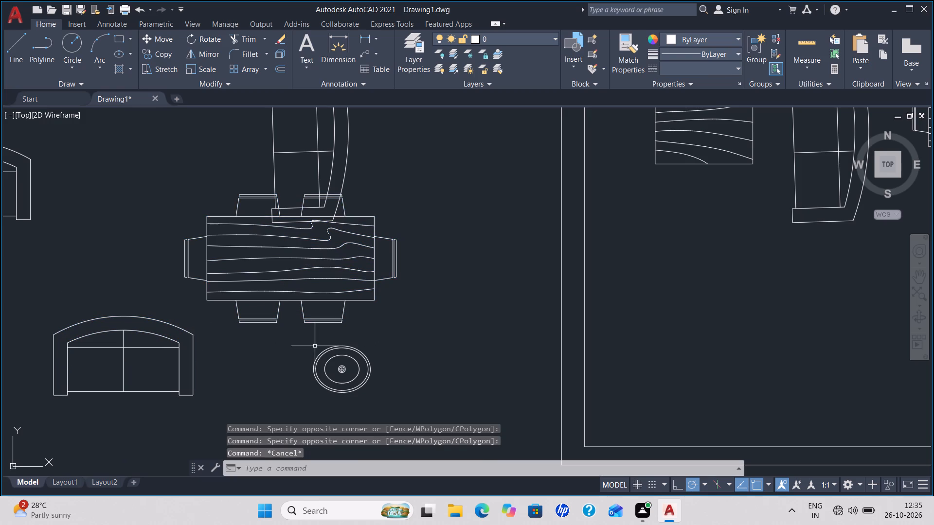
Group all the lines and arcs of the loose two-cushion loveseat beside the oval sink.
click(219, 406)
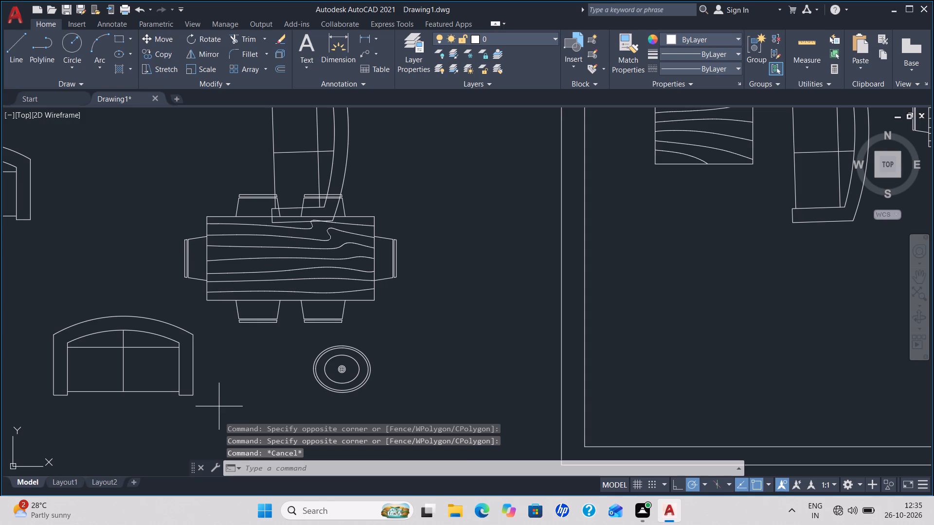
click(32, 309)
key(g)
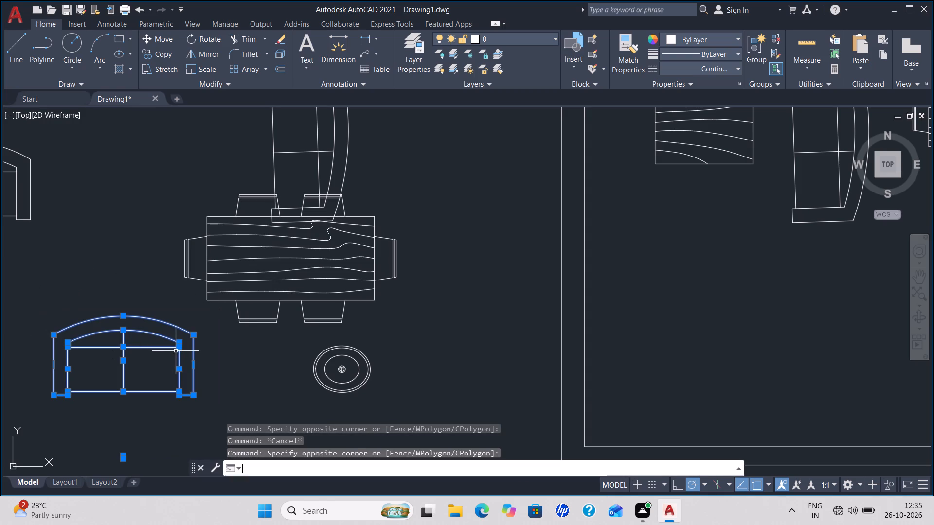
key(Return)
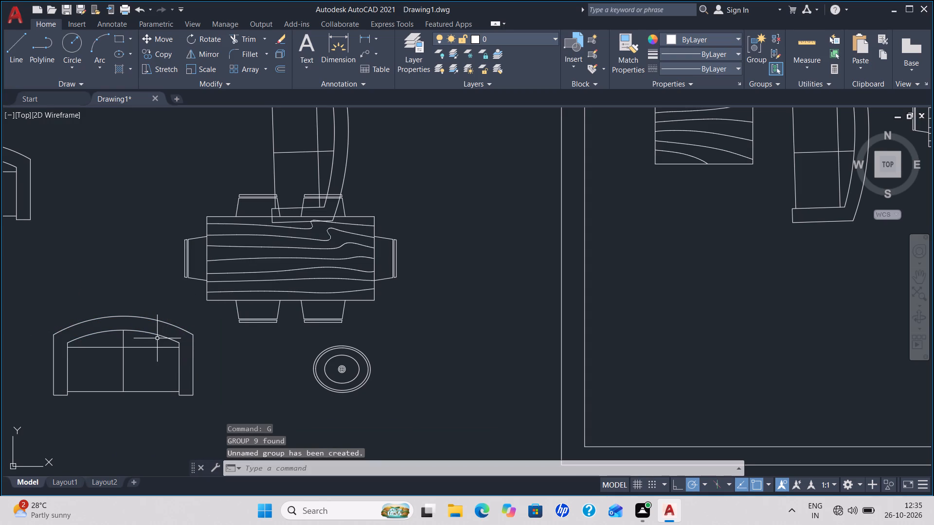
Rotate the grouped loveseat 180 degrees about the midpoint of its front edge so that its curved back faces south.
click(156, 334)
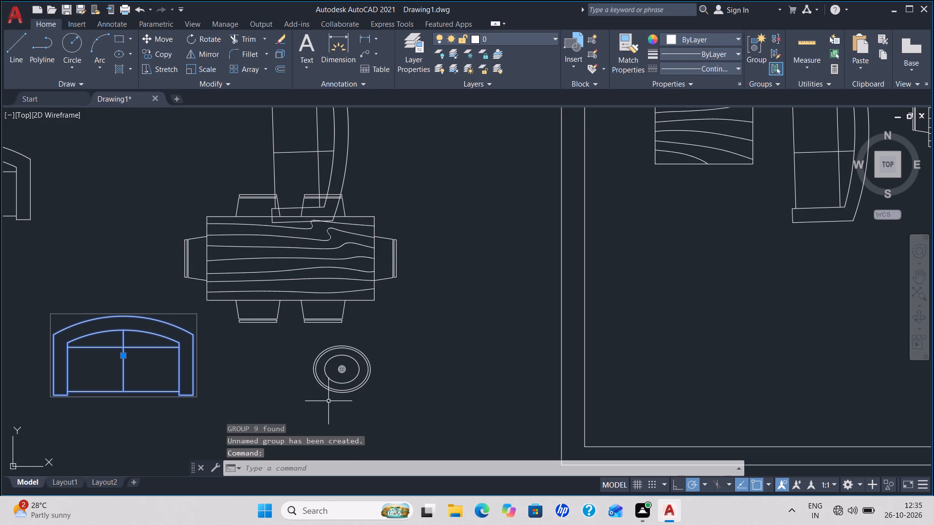
text(ro)
key(Return)
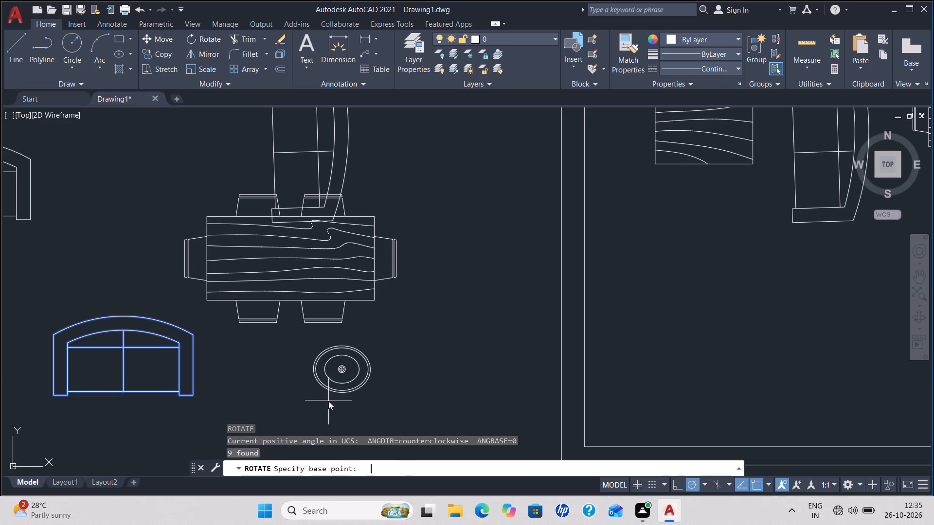
click(124, 391)
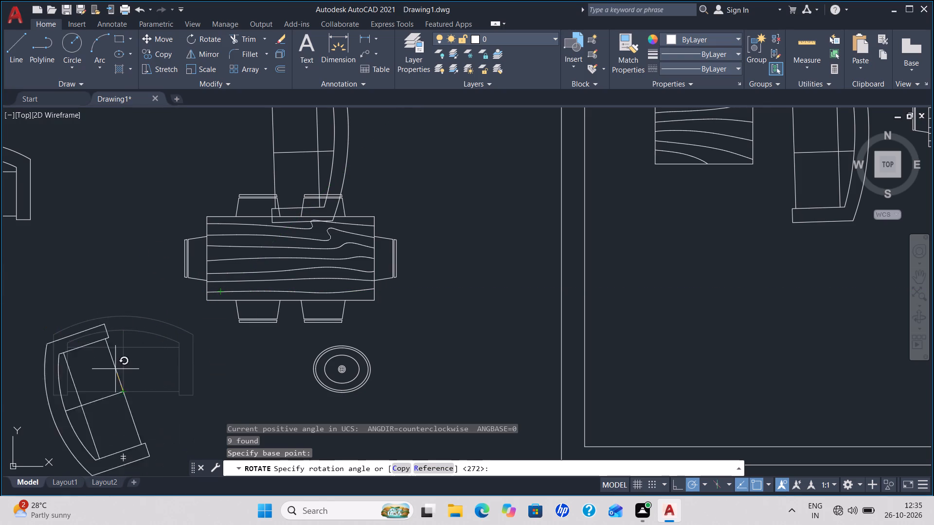
click(21, 397)
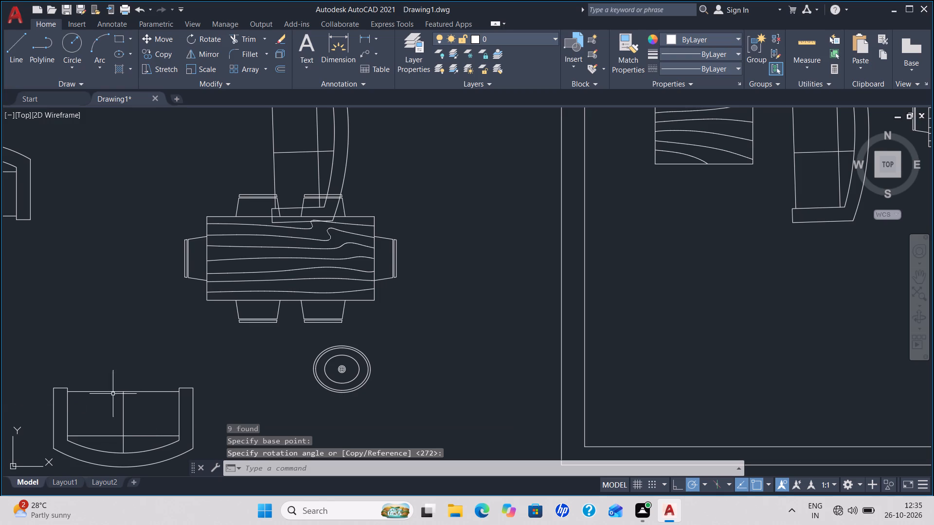
Copy the rotated two-cushion loveseat into the living area, centred just south of the square woodgrain table.
click(178, 432)
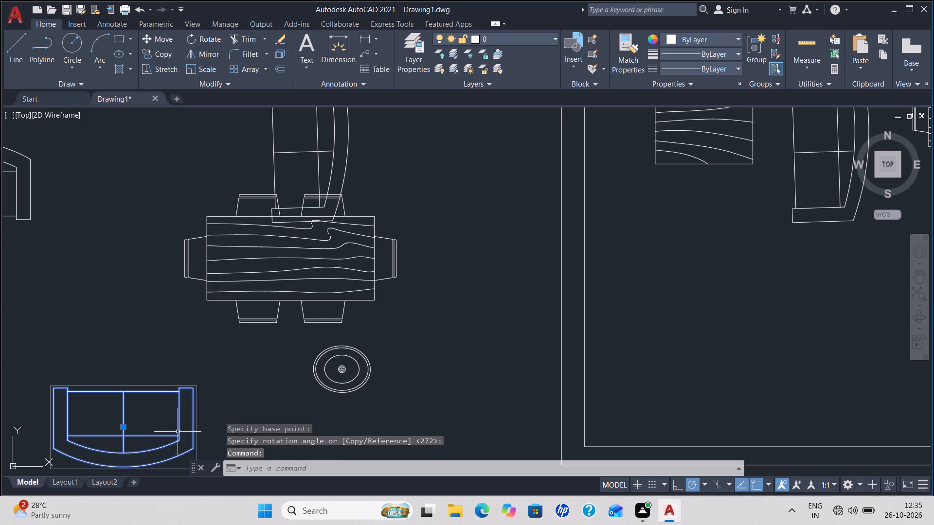
text(co)
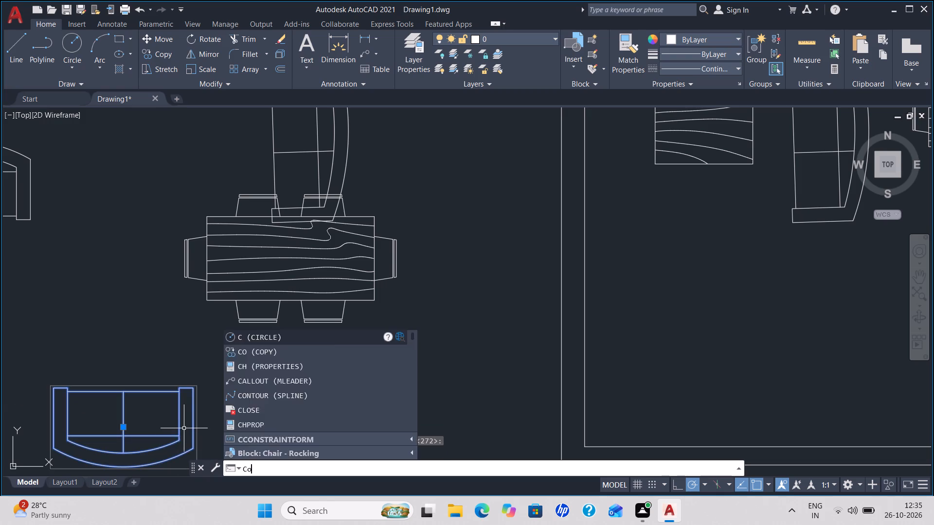
key(Return)
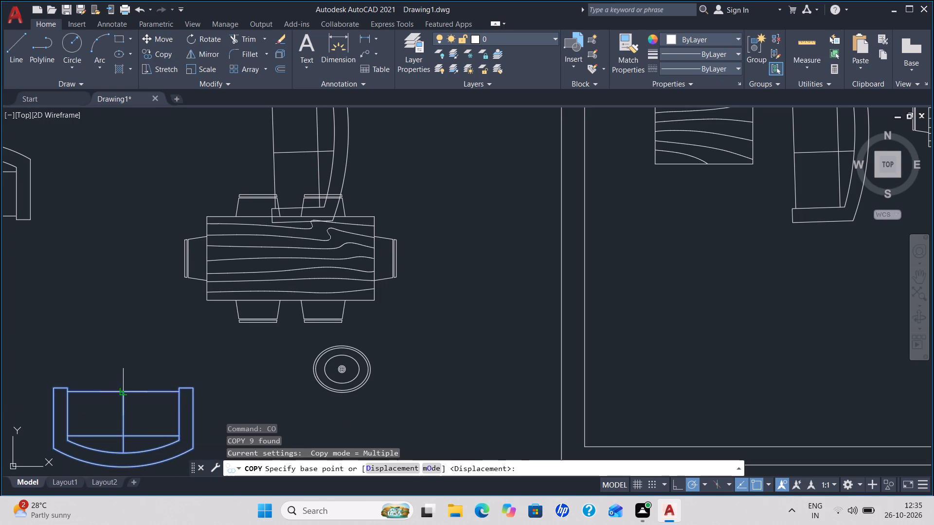
click(125, 390)
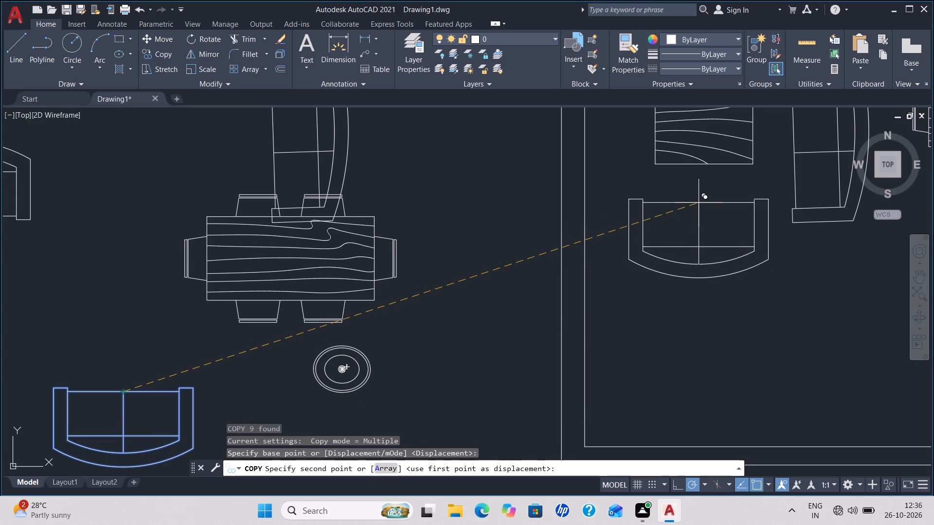
click(699, 203)
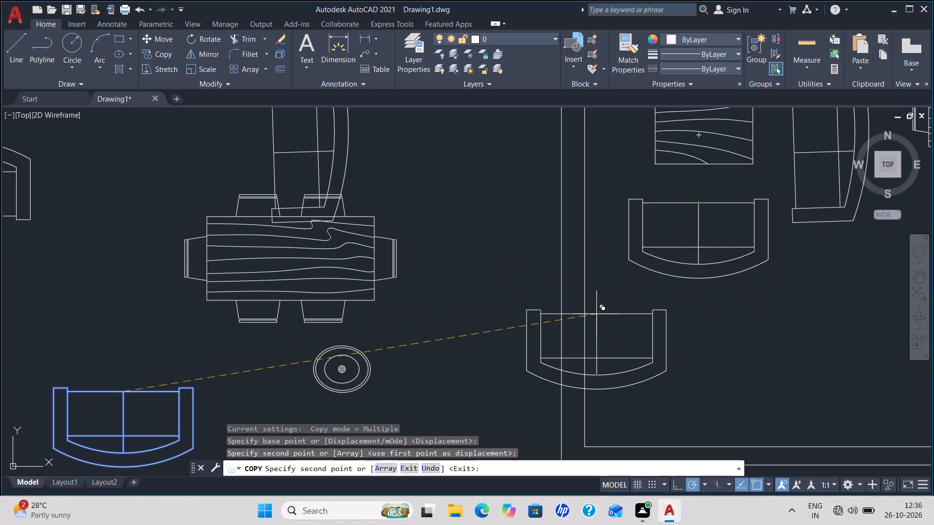
key(Escape)
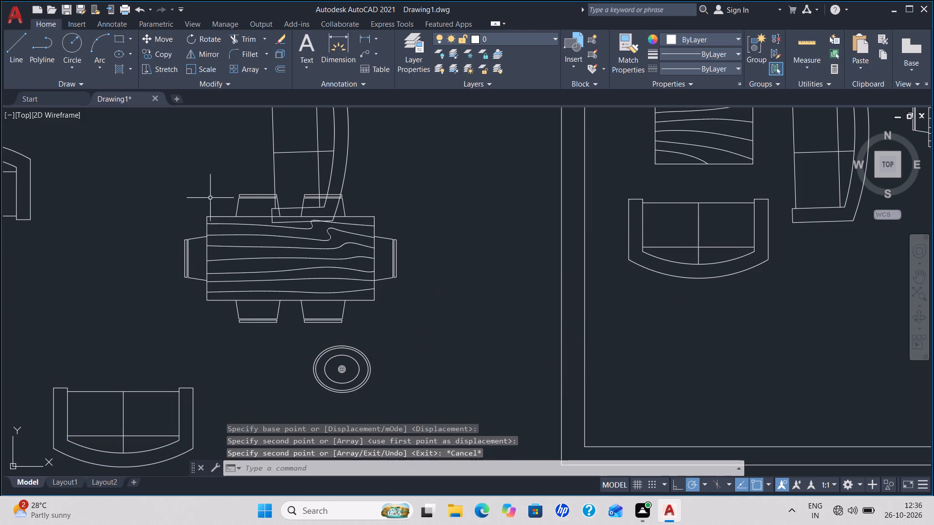
Scale the loose undivided sofa down about the midpoint of its inner back line to roughly the width of the chair above it.
middle_drag(137, 221, 446, 363)
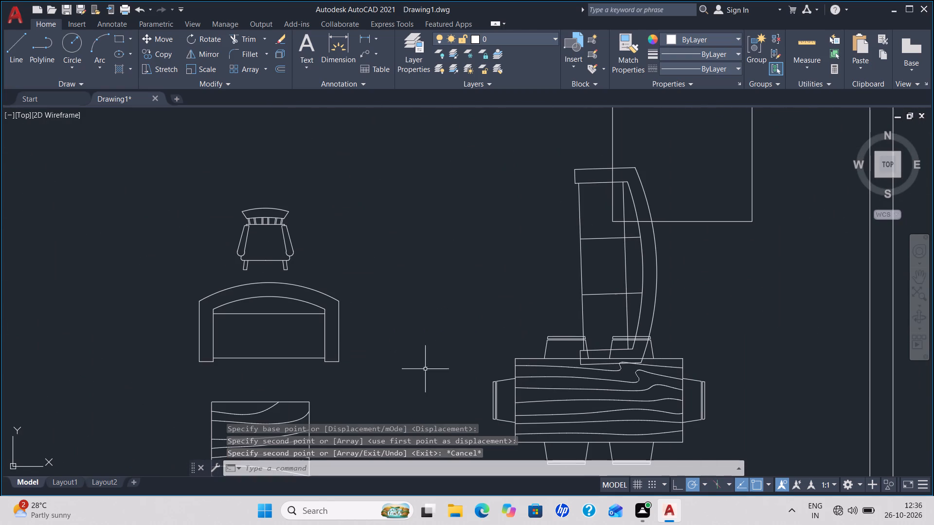
click(361, 384)
click(175, 275)
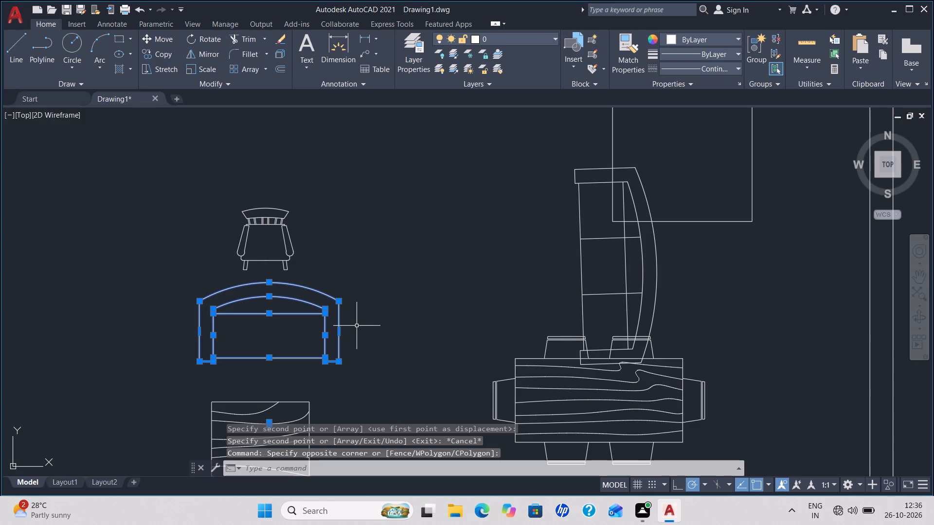
text(sc)
key(Return)
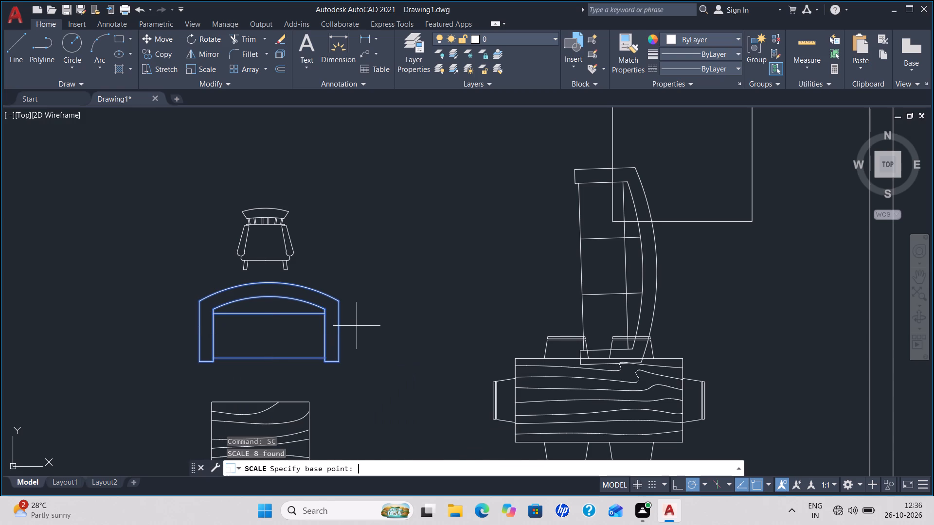
click(268, 315)
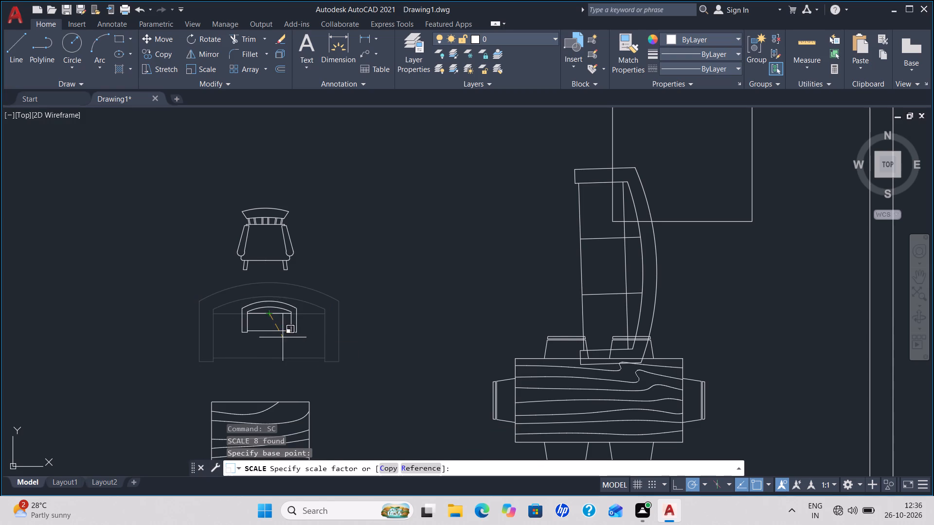
click(286, 338)
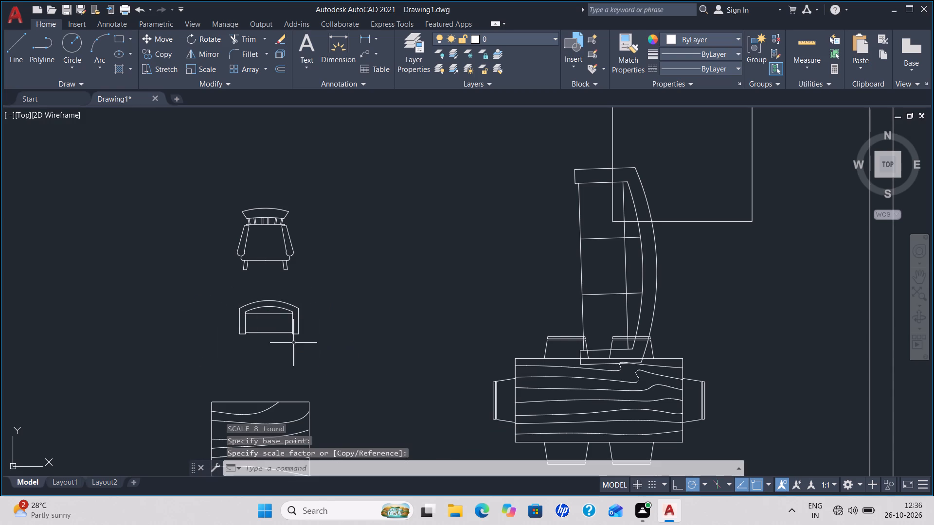
Copy the loose scaled-down undivided sofa twice into the living area, side by side just north of the square woodgrain table.
click(301, 343)
click(226, 299)
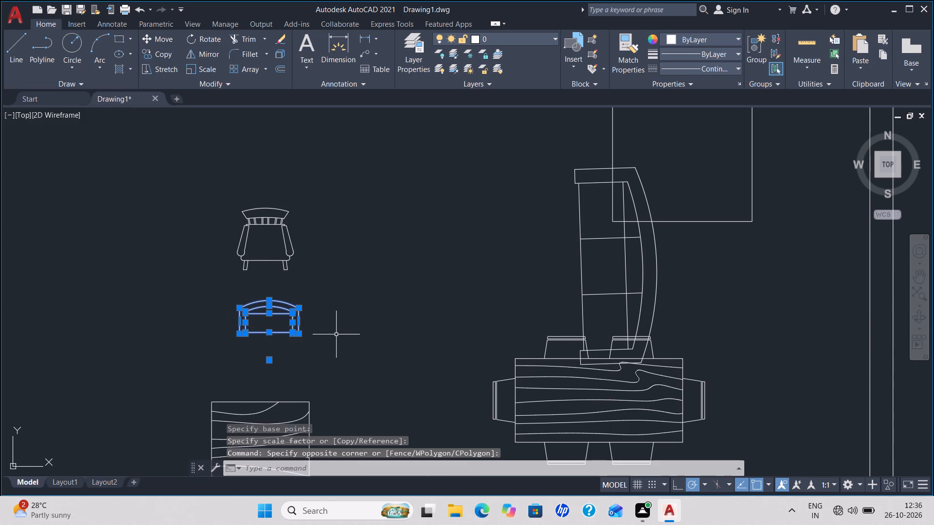
text(co)
key(Return)
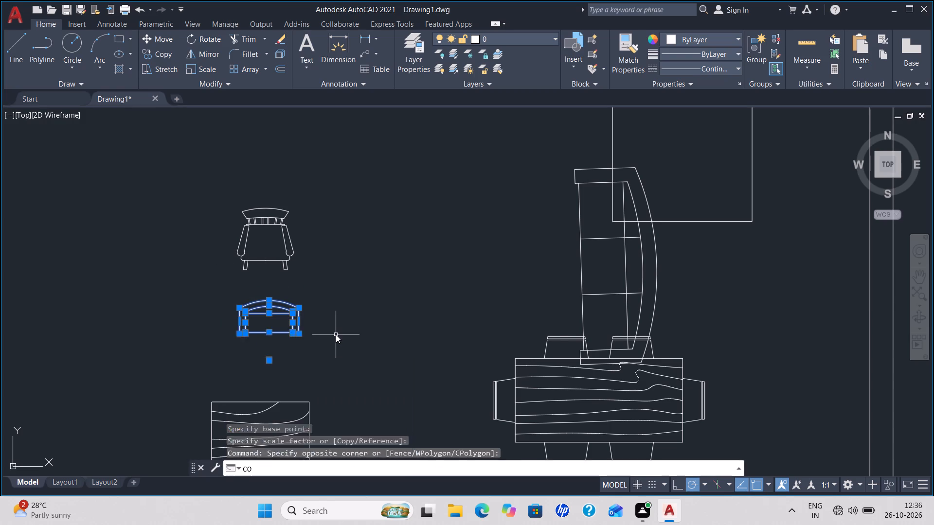
click(270, 306)
scroll(582, 298, down, 2)
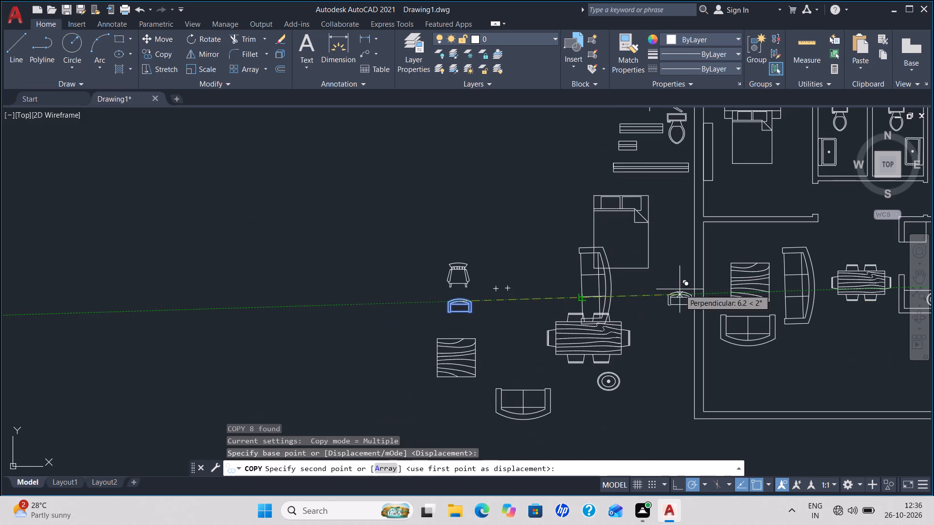
middle_drag(680, 289, 410, 344)
scroll(469, 285, up, 2)
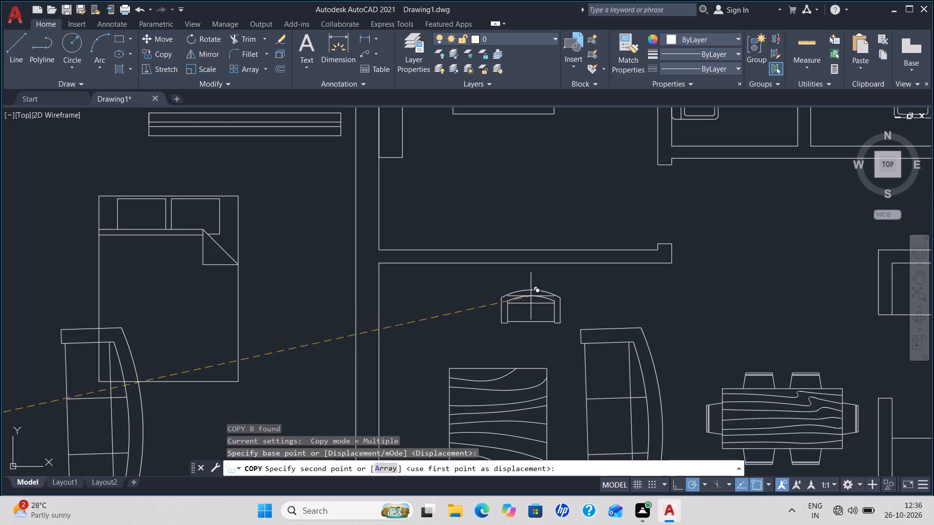
click(534, 307)
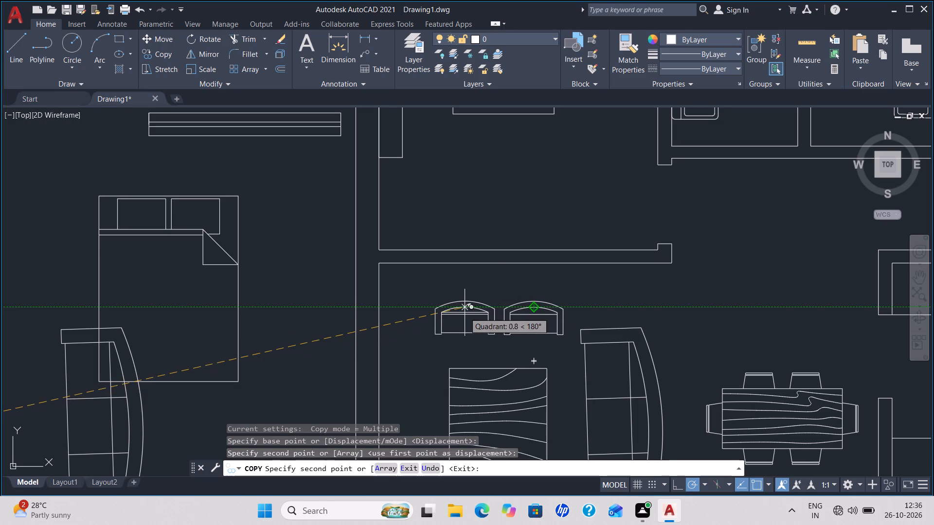
click(470, 312)
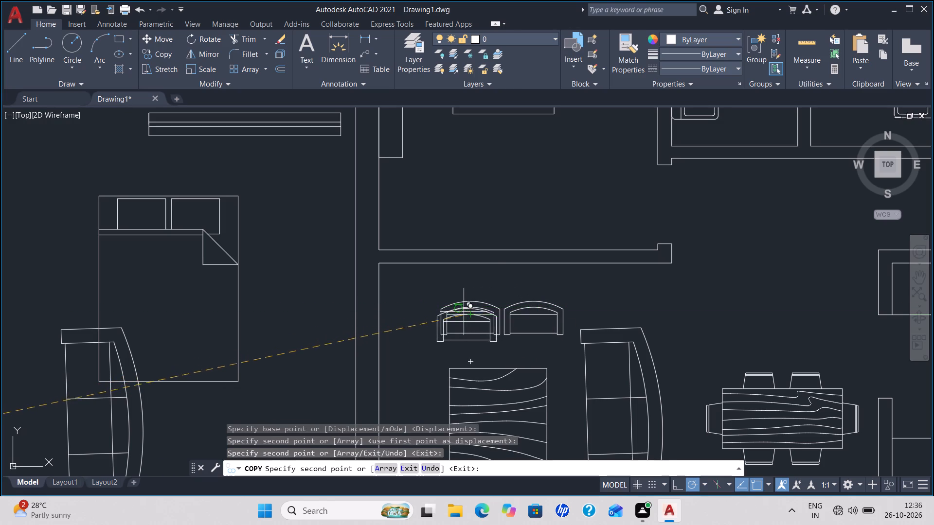
key(Escape)
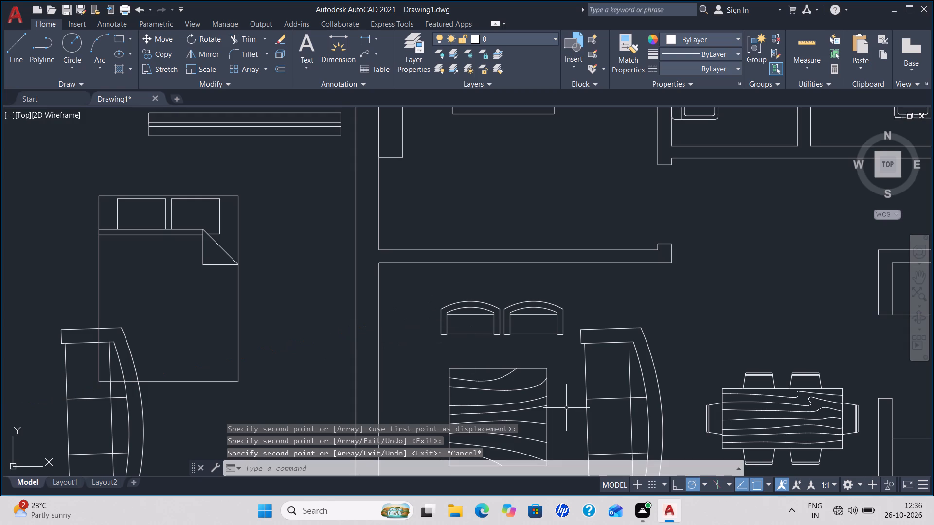
Scale the living-area loveseat and three-cushion sofa down together about a point near the loveseat's centre, making the loveseat roughly as wide as the table.
scroll(561, 407, down, 1)
middle_drag(540, 424, 528, 287)
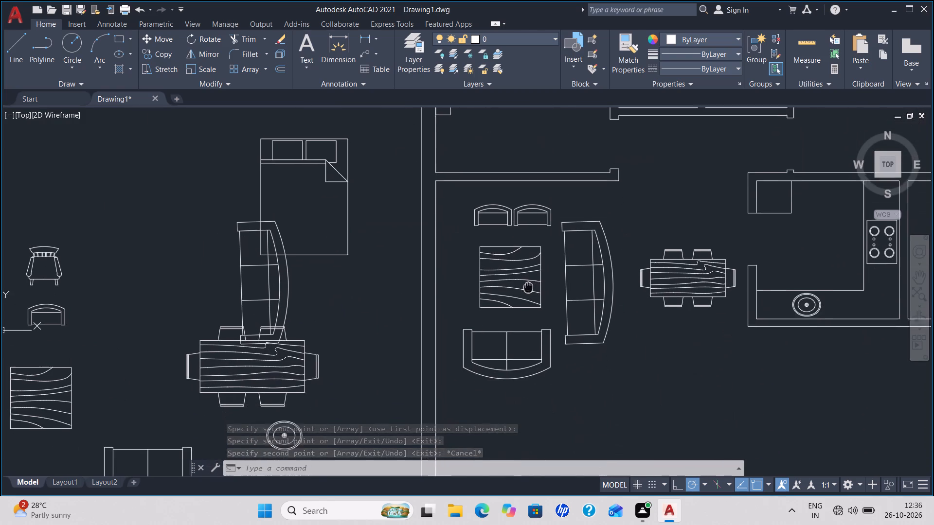
middle_drag(528, 287, 526, 279)
click(556, 371)
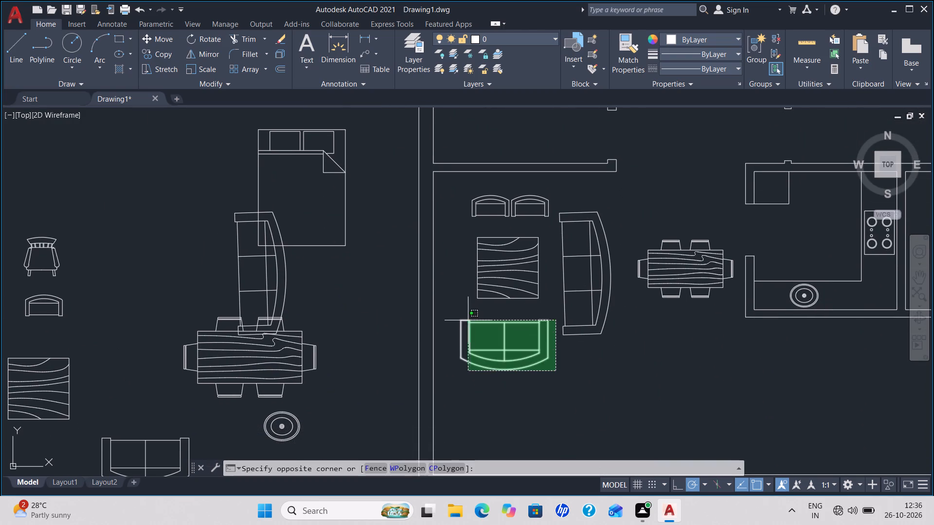
click(462, 321)
click(614, 365)
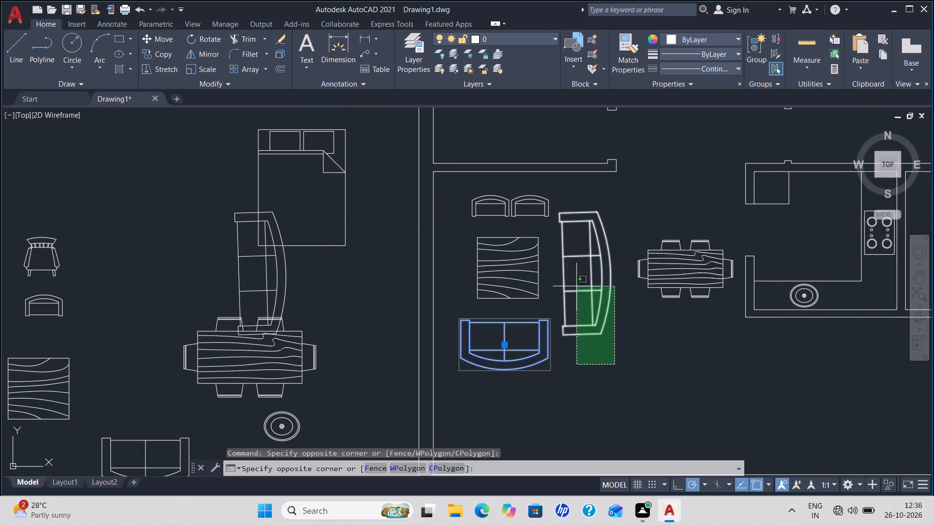
click(576, 286)
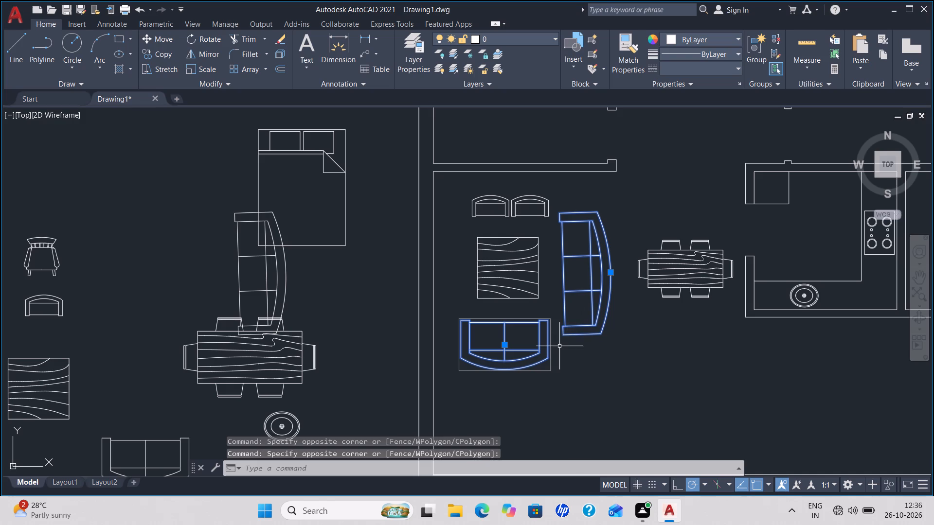
text(sc)
key(Return)
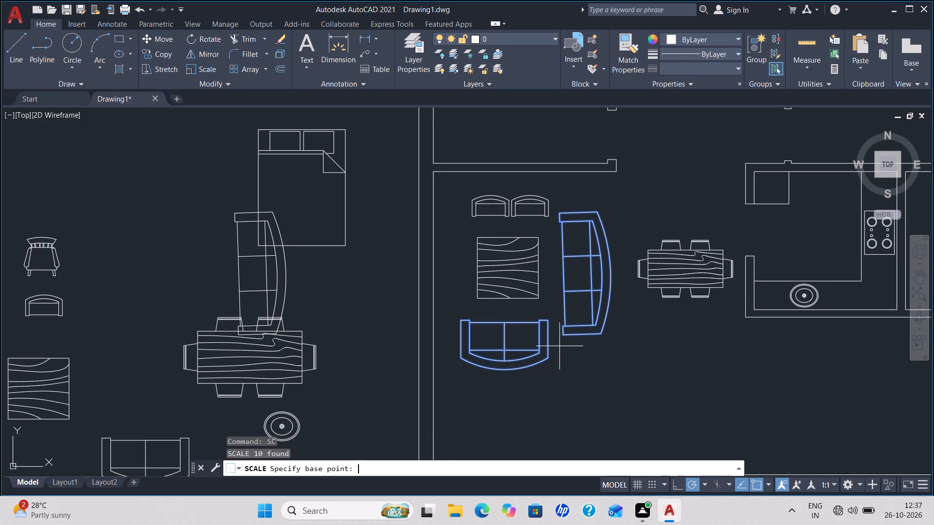
click(513, 348)
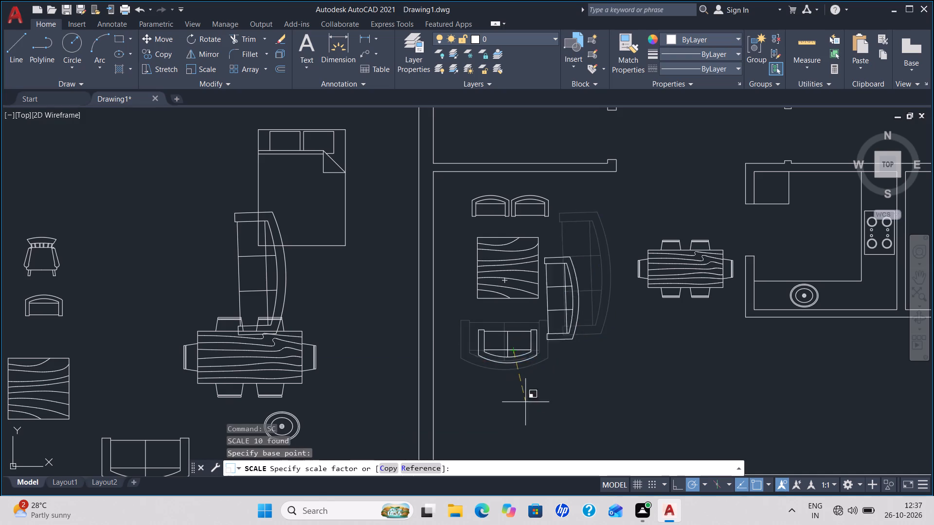
click(567, 375)
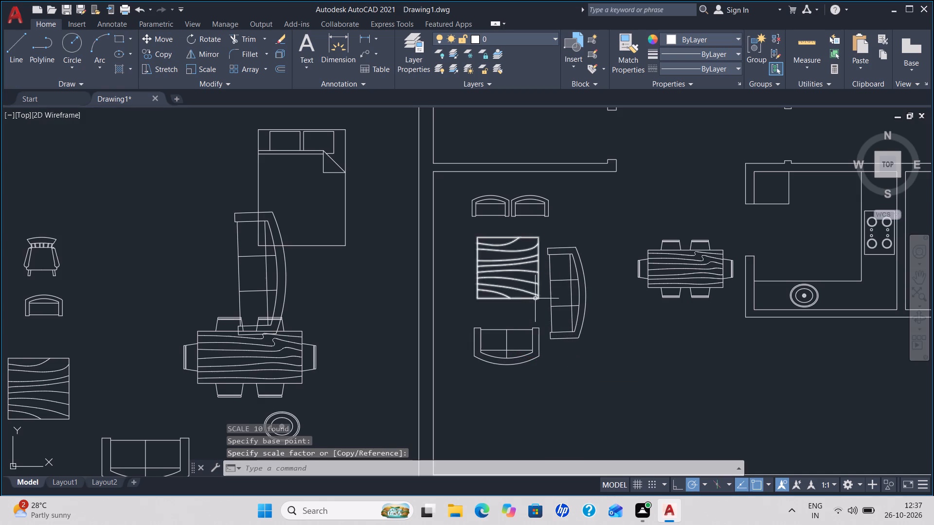
Scale the living area's square woodgrain table down about a point near its centre to a little under half its size.
click(538, 310)
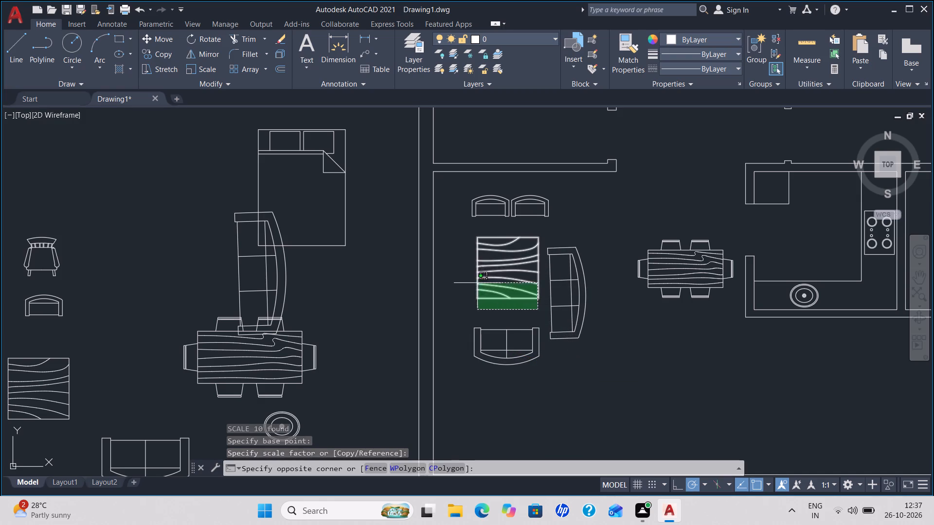
click(477, 283)
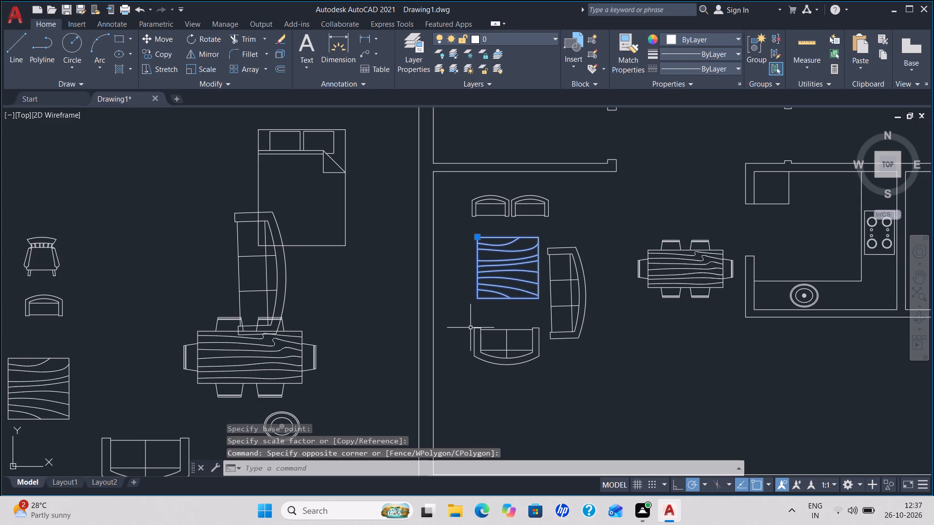
text(sc)
key(Return)
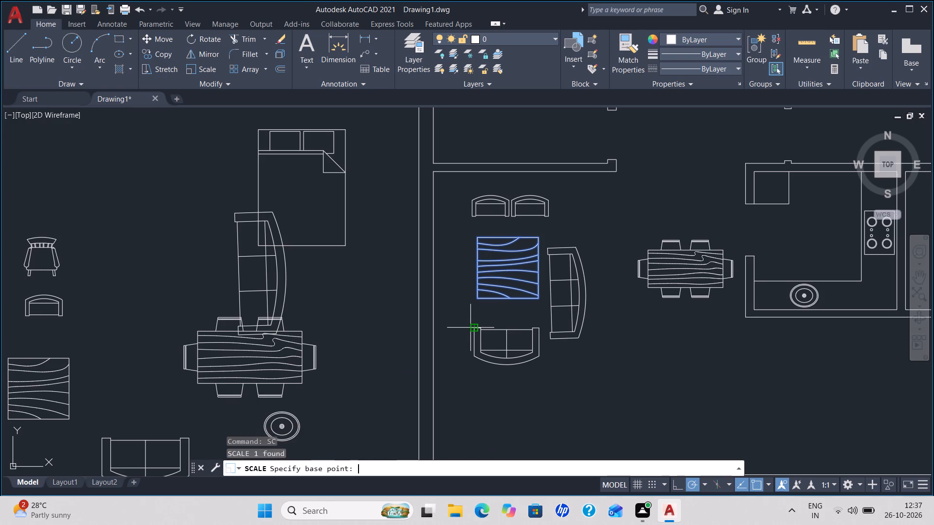
click(505, 268)
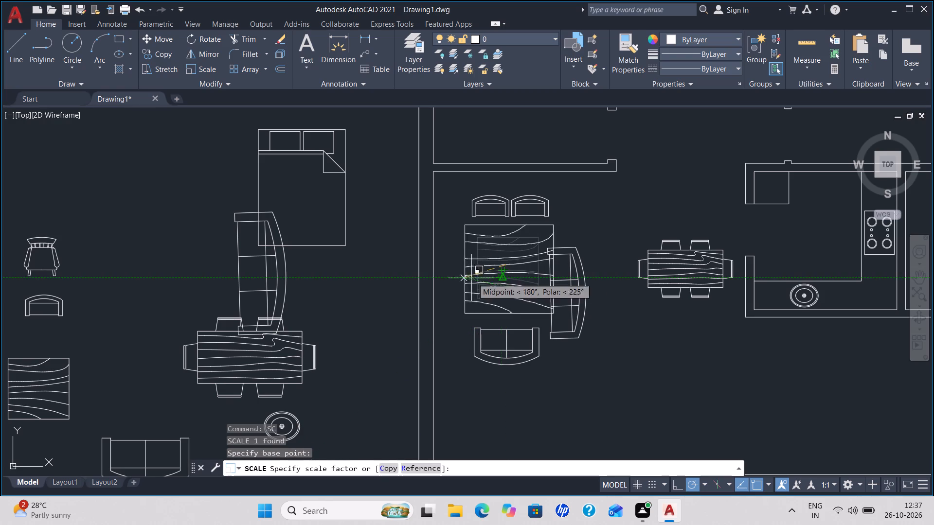
scroll(481, 281, up, 3)
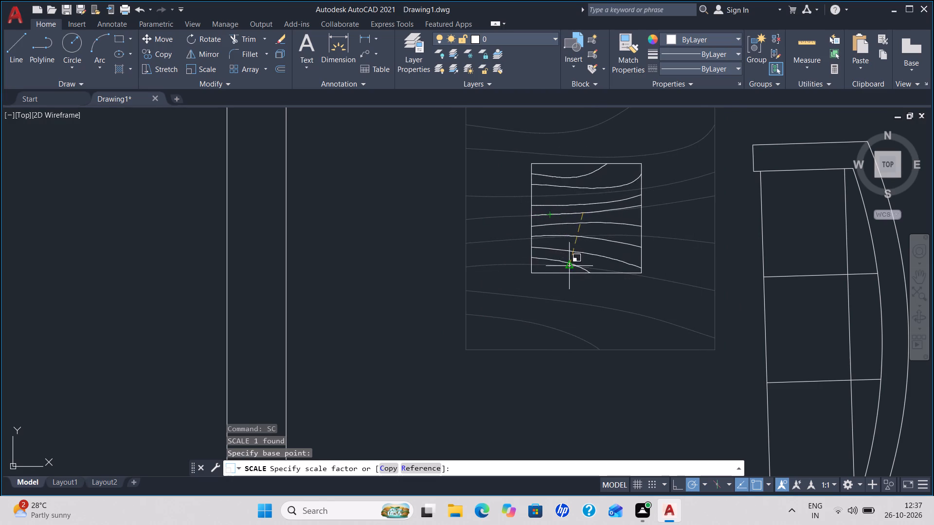
click(570, 271)
scroll(639, 254, down, 2)
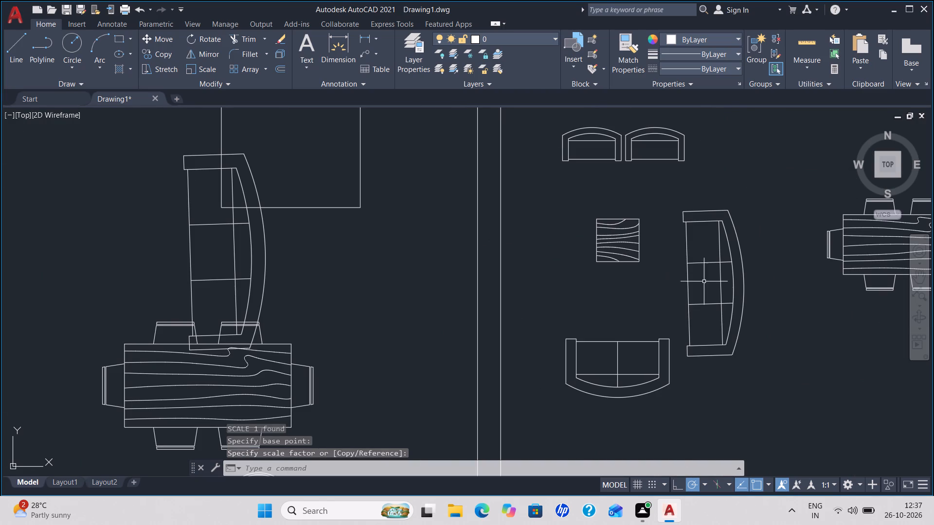
Move the three-cushion sofa north-east, leaving a wider gap on the east side of the square table.
click(687, 272)
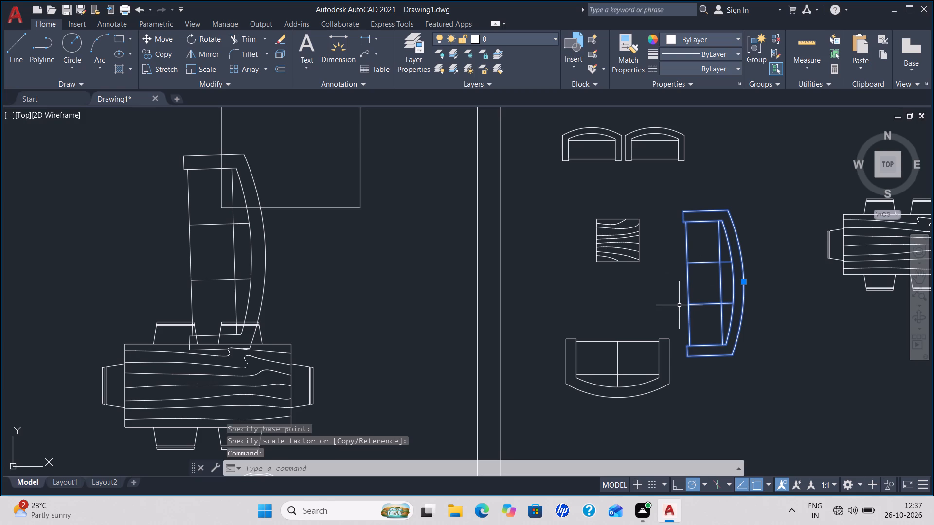
key(m)
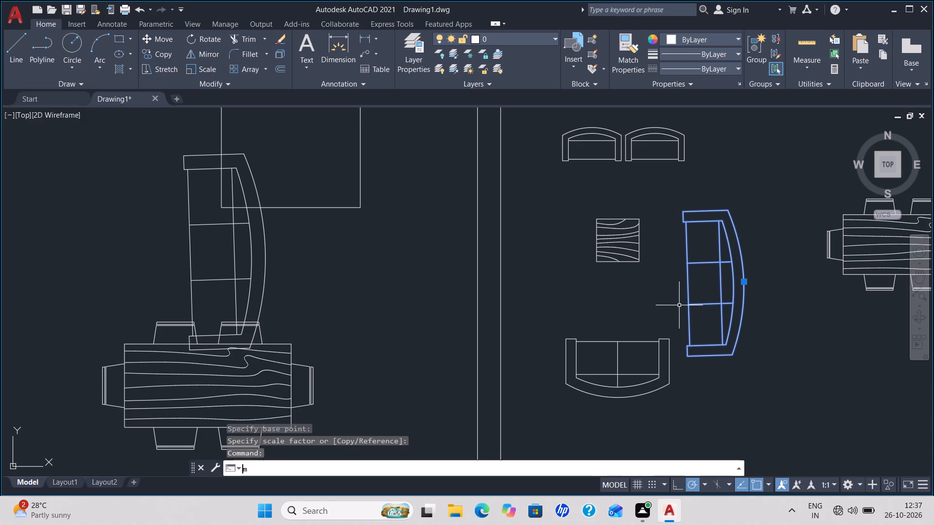
key(Return)
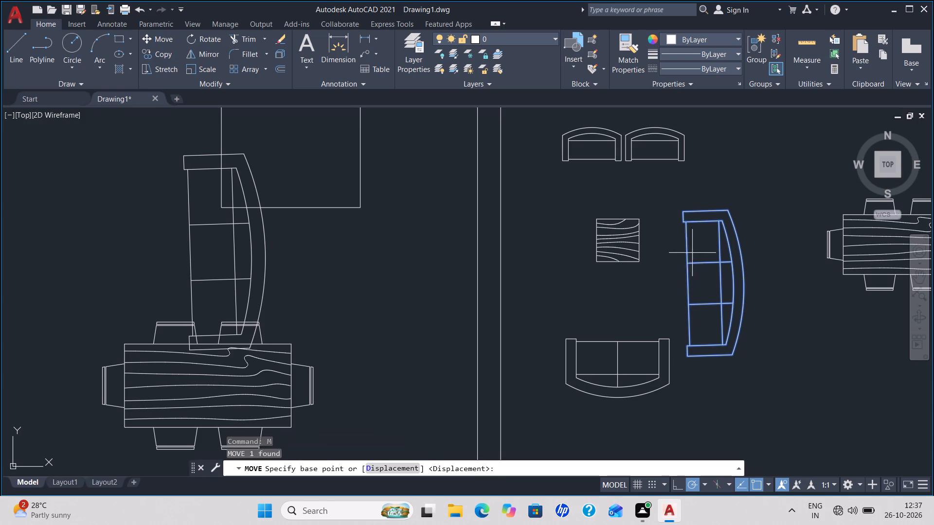
click(685, 253)
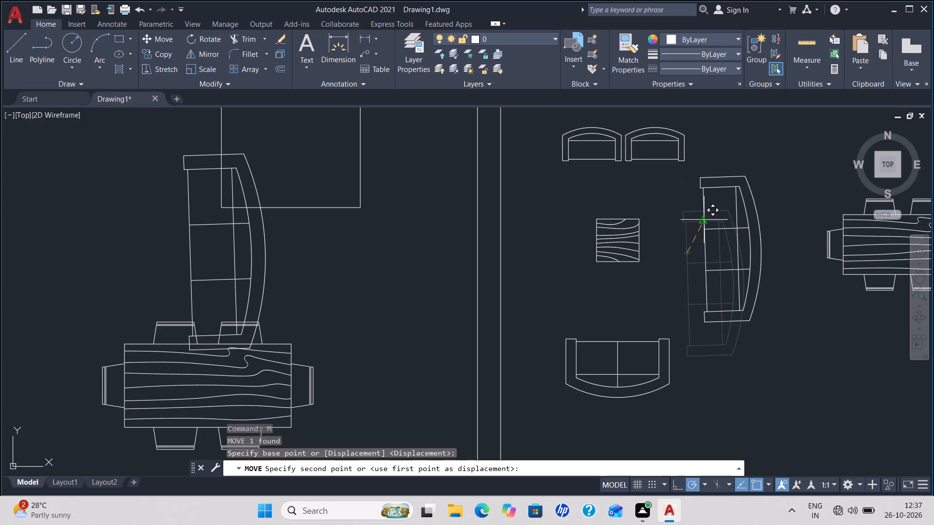
click(718, 223)
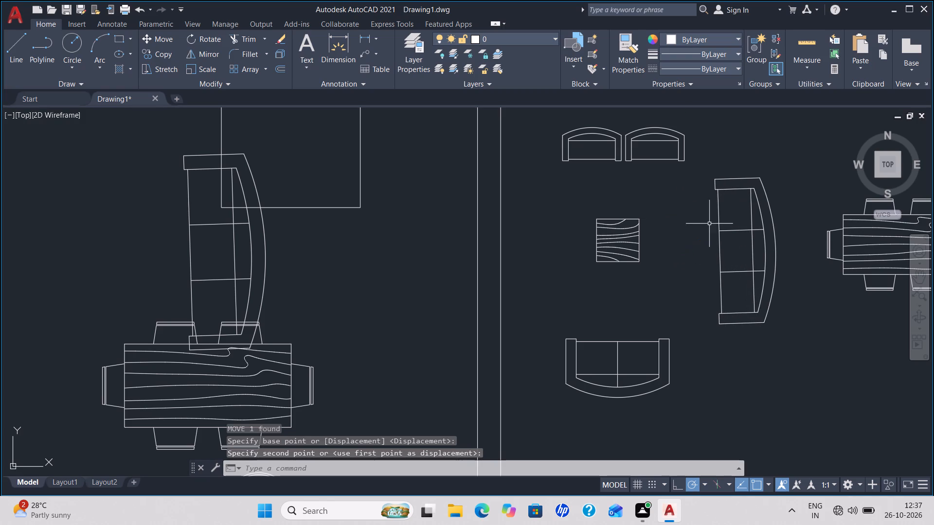
Move the small square table east and slightly south, closer to the middle of the three-cushion sofa.
click(635, 226)
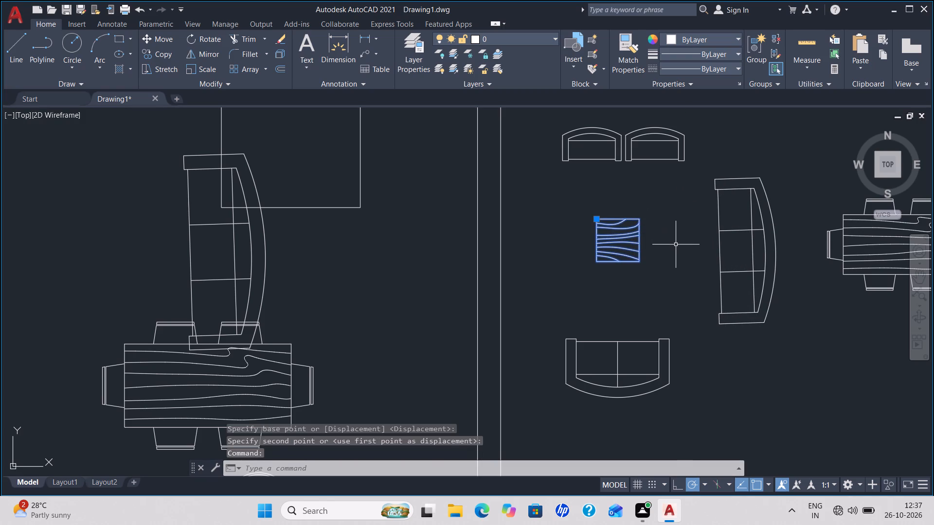
key(space)
click(621, 232)
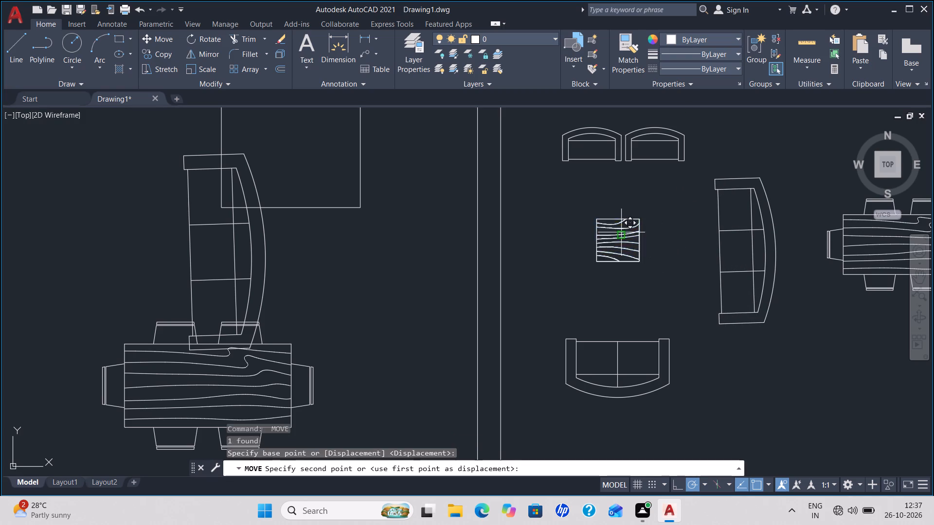
click(650, 247)
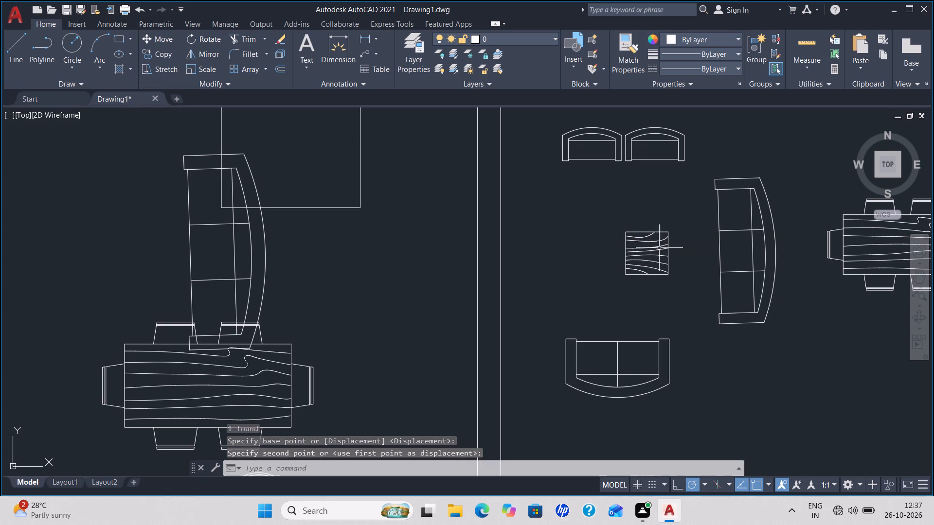
Move the pair of armchairs together south and slightly east, closer to the north side of the square table.
click(697, 171)
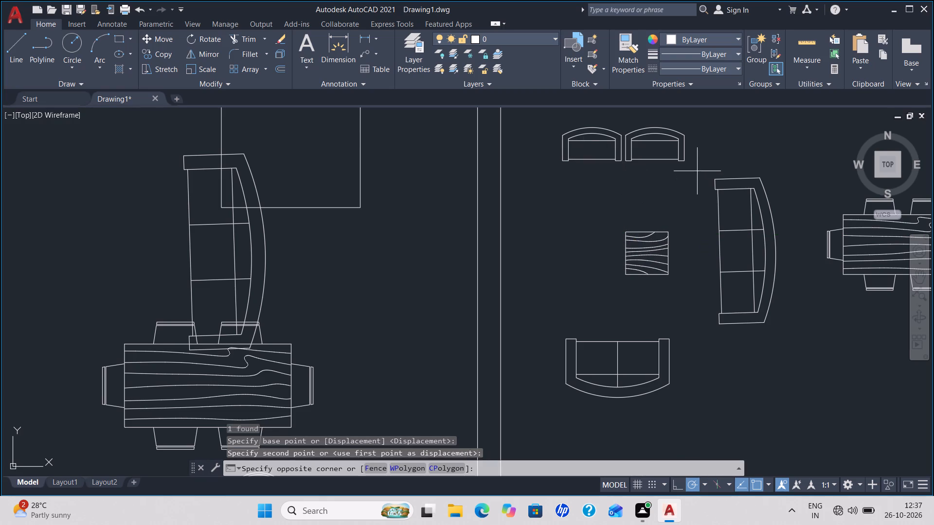
click(515, 118)
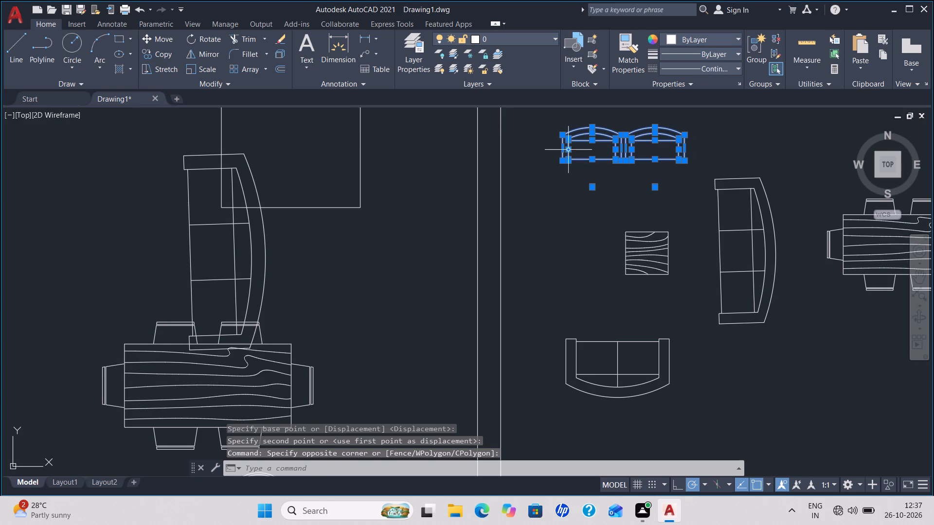
key(m)
key(Return)
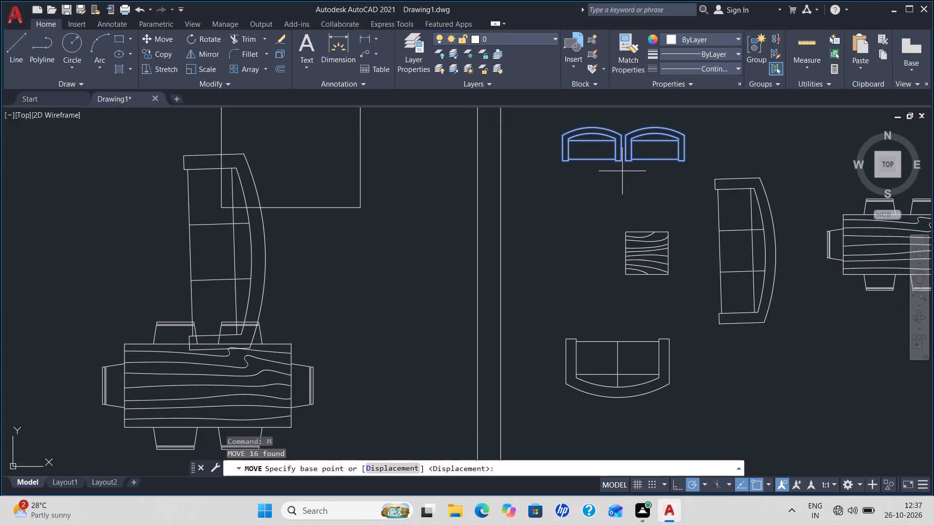
click(621, 152)
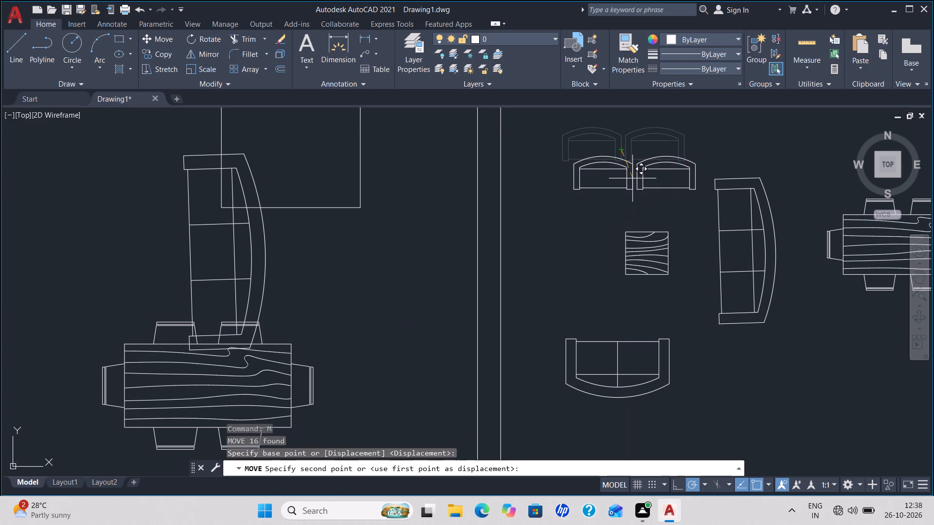
click(632, 178)
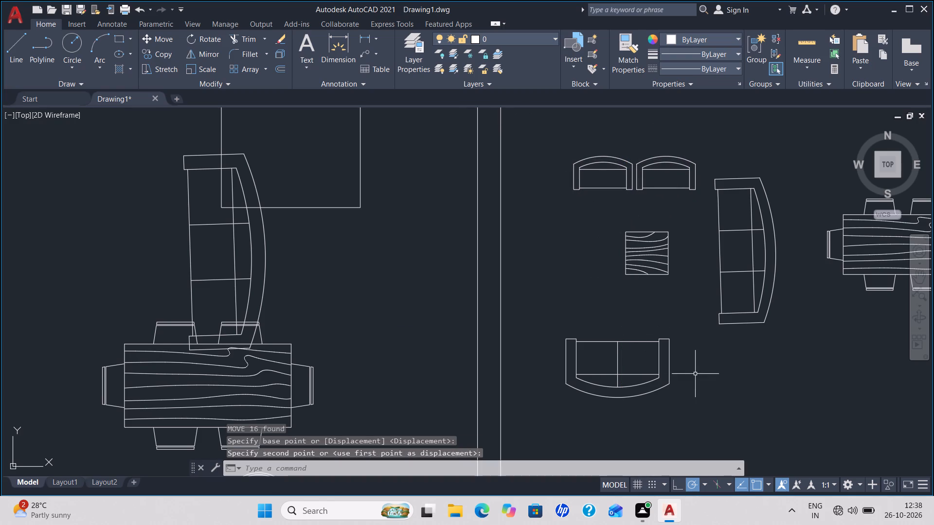
Move the two-seat sofa north-east, closer to the south side of the square table.
drag(686, 403, 688, 395)
click(565, 317)
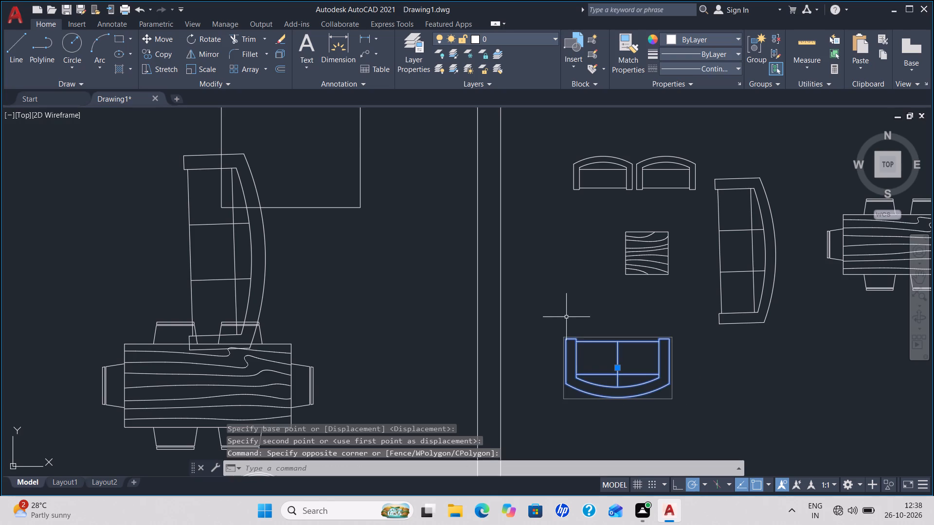
key(space)
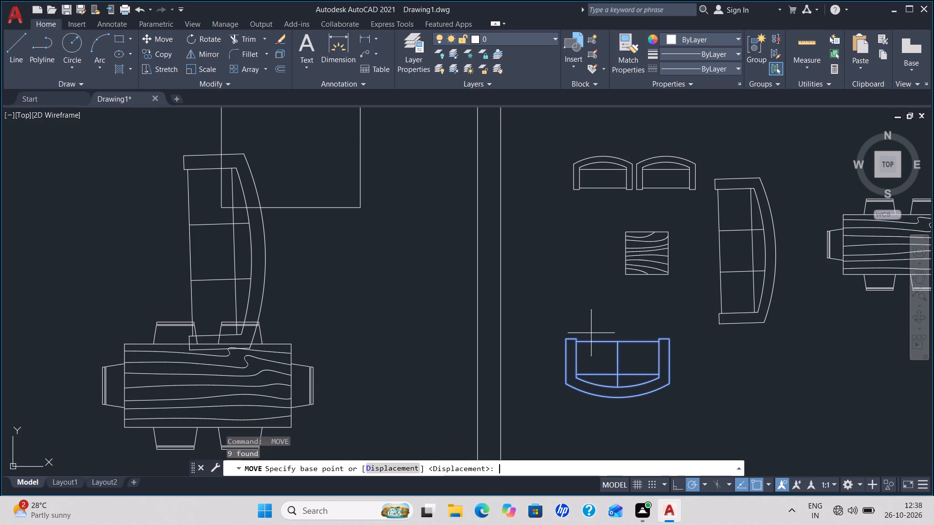
click(616, 368)
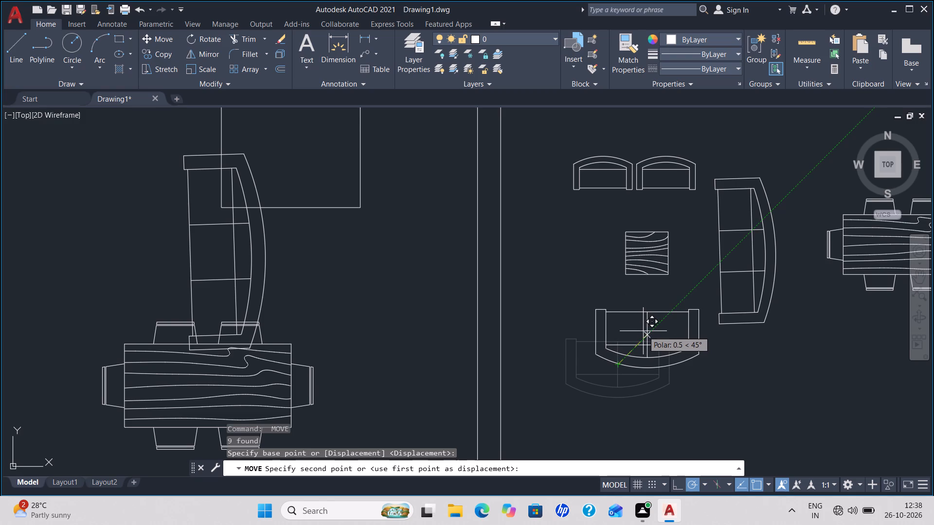
click(643, 329)
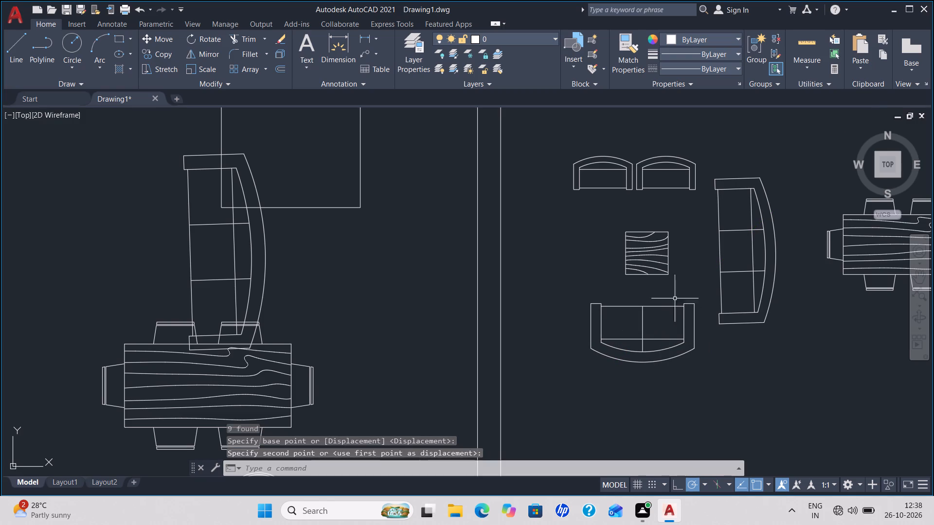
Scale the square woodgrain table up about a point near its centre to roughly one and a half times its size.
click(644, 253)
text(sc)
key(Return)
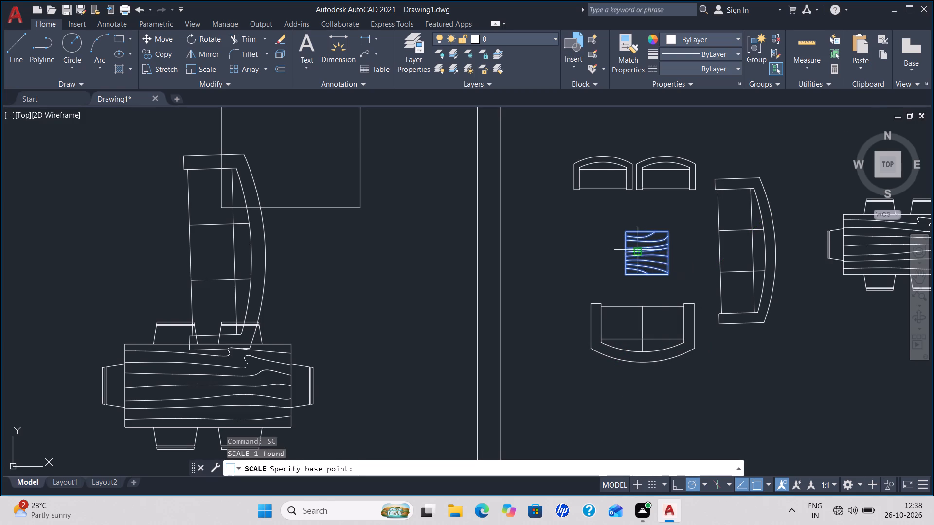
click(643, 250)
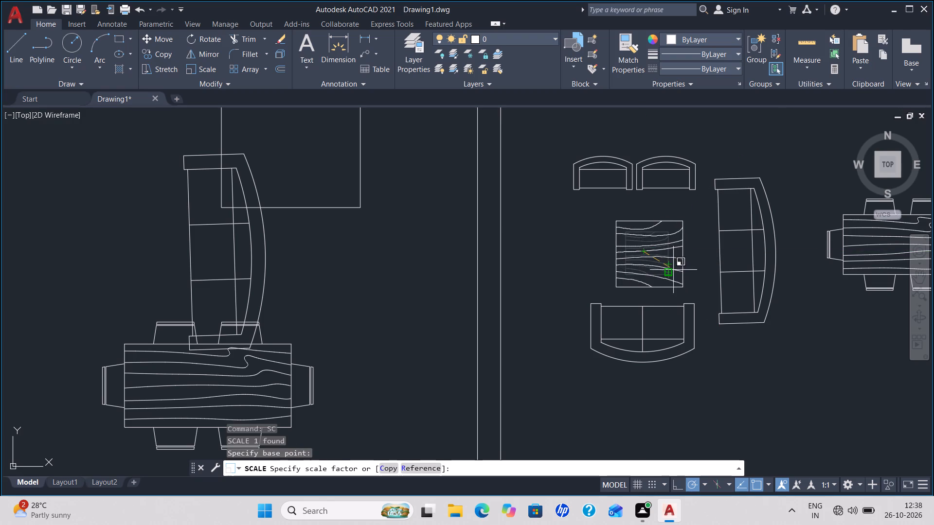
click(673, 270)
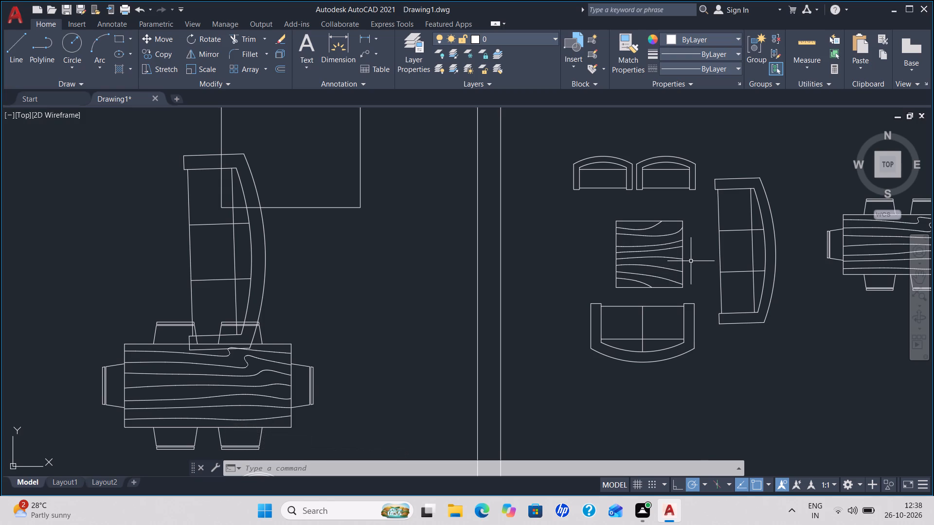
Draw a rectangular rug outline around the square table with lines interrupted at the armchairs and both sofas, leaving a margin on the west side.
key(l)
key(Return)
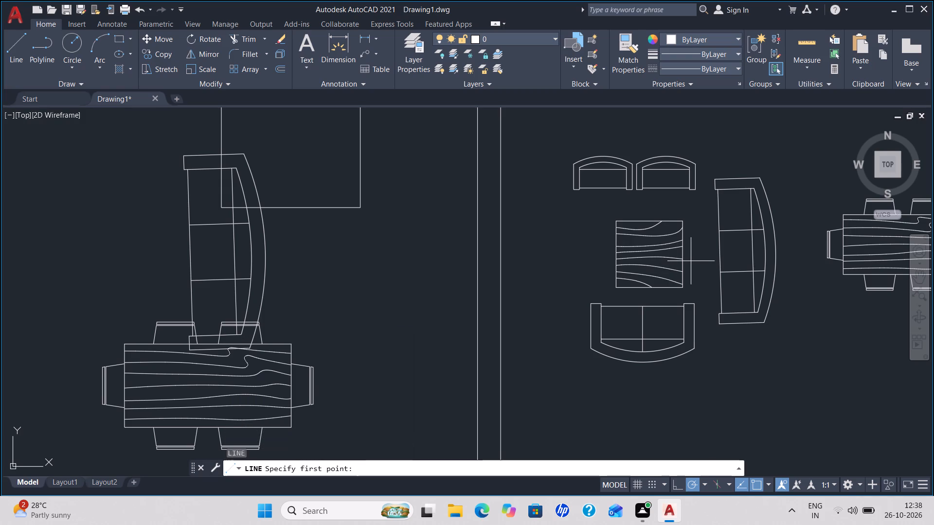
click(716, 185)
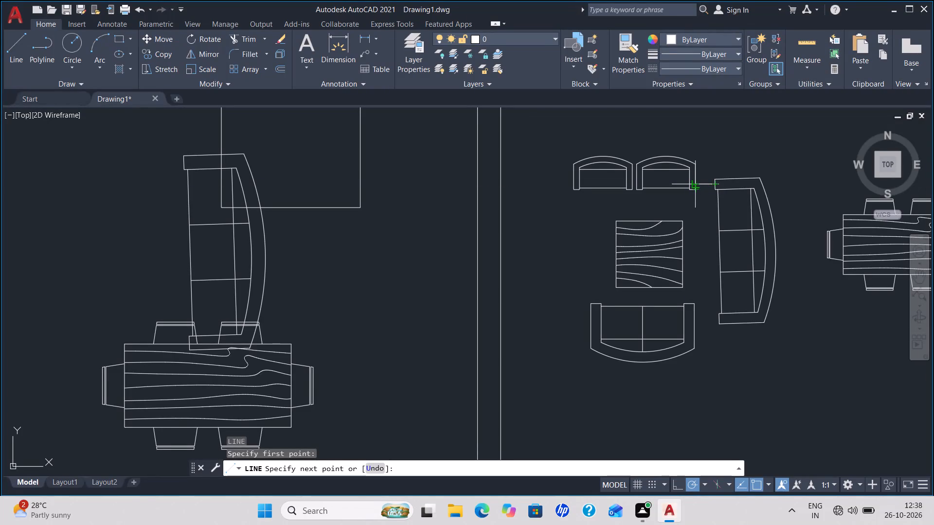
click(700, 182)
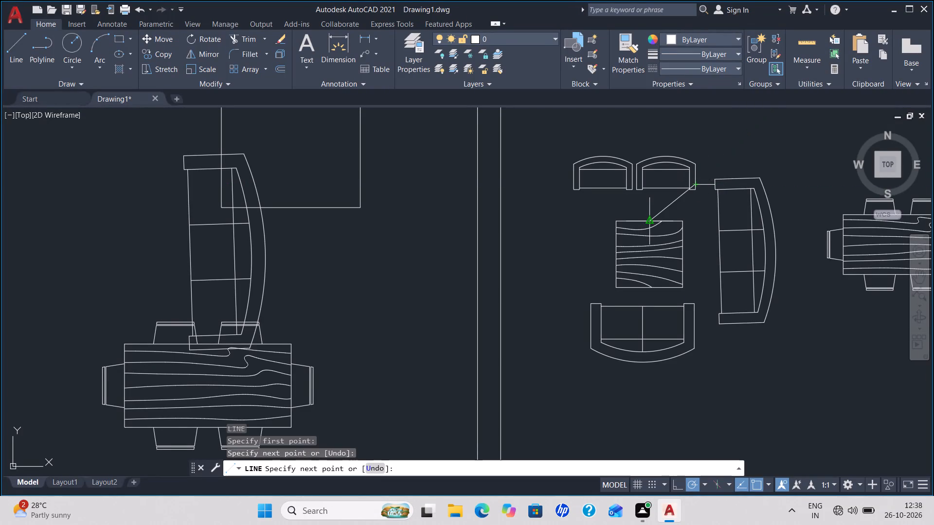
key(space)
key(space)
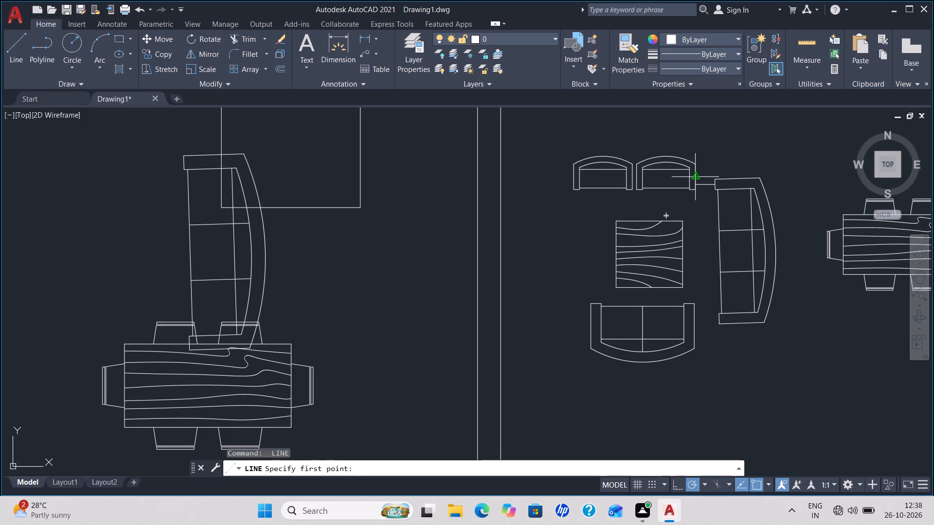
click(571, 181)
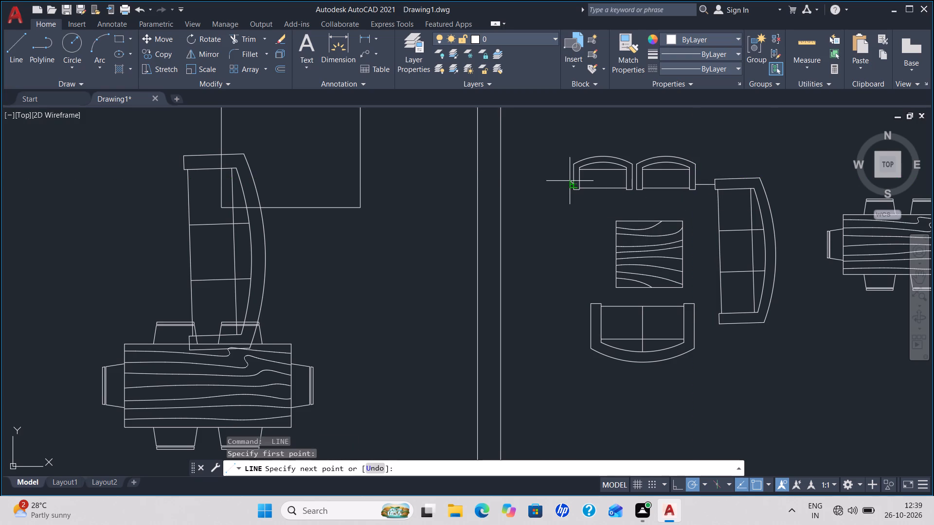
click(553, 182)
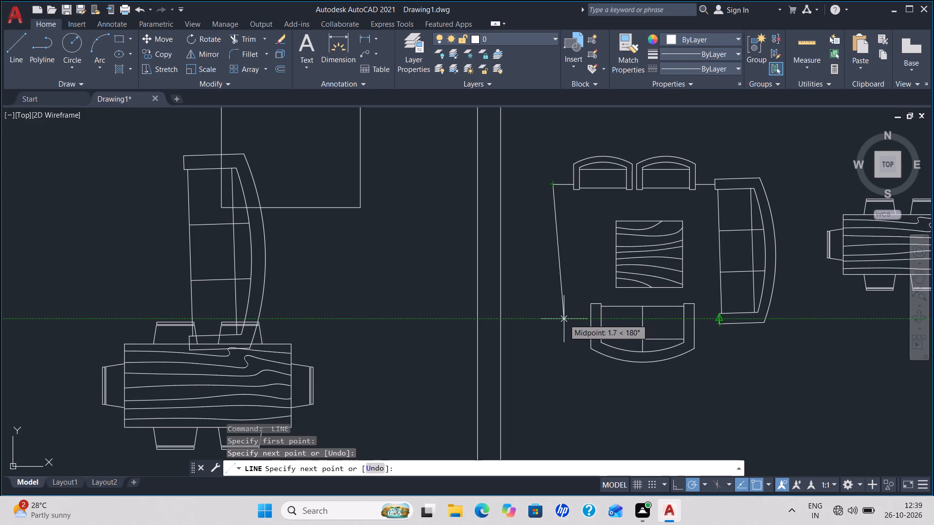
click(556, 318)
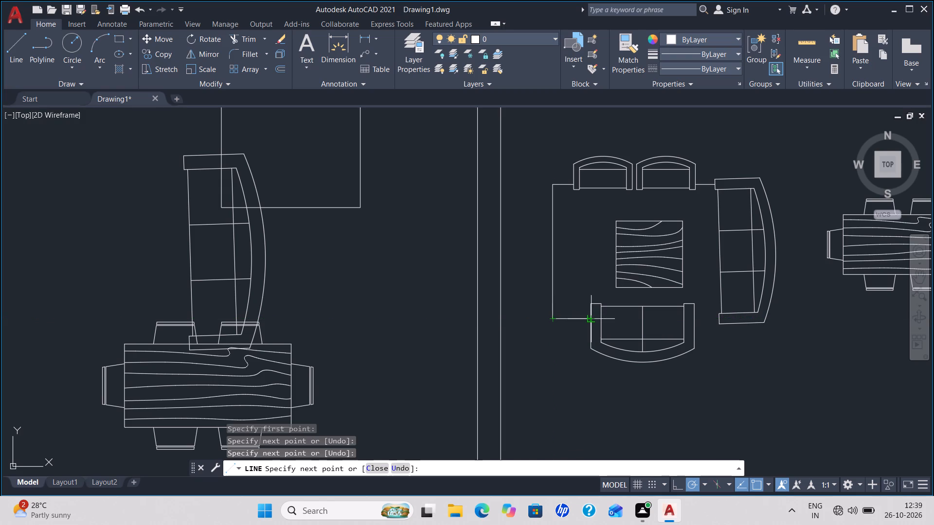
click(589, 317)
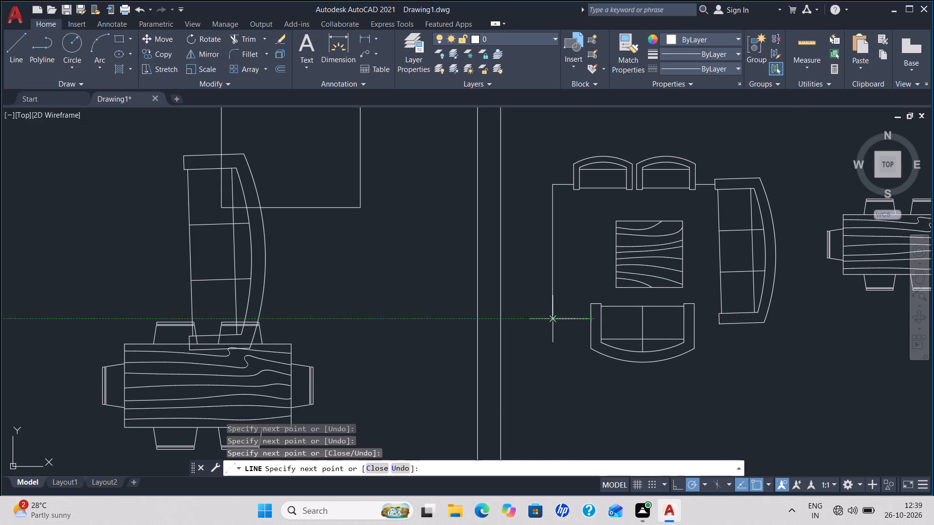
key(Escape)
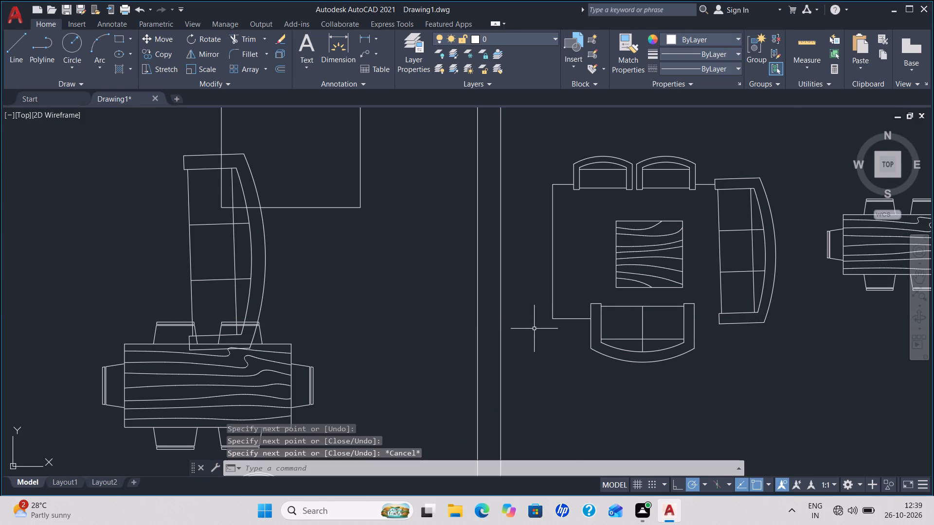
key(space)
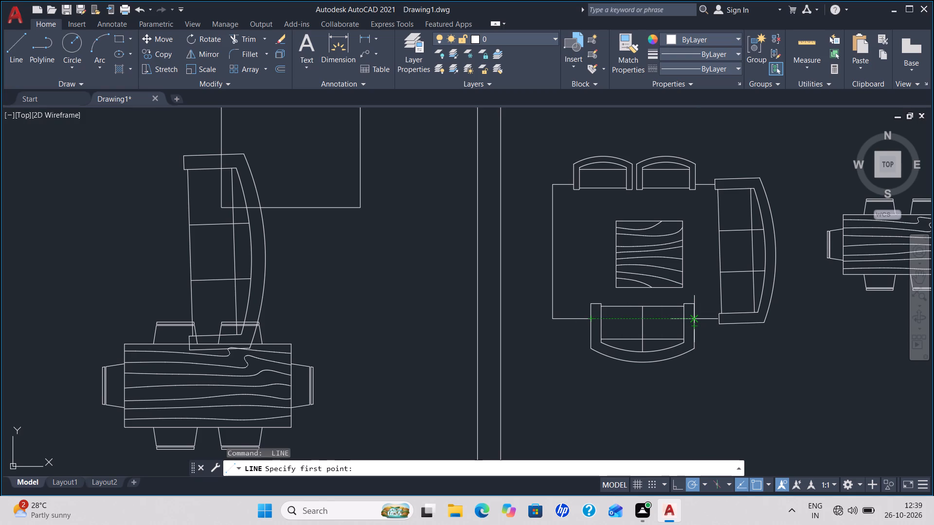
click(696, 319)
click(718, 321)
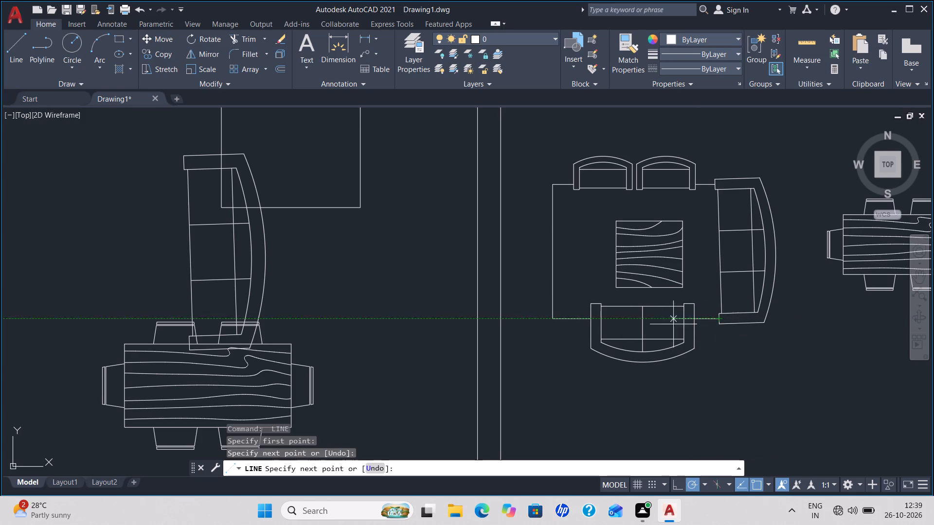
key(Escape)
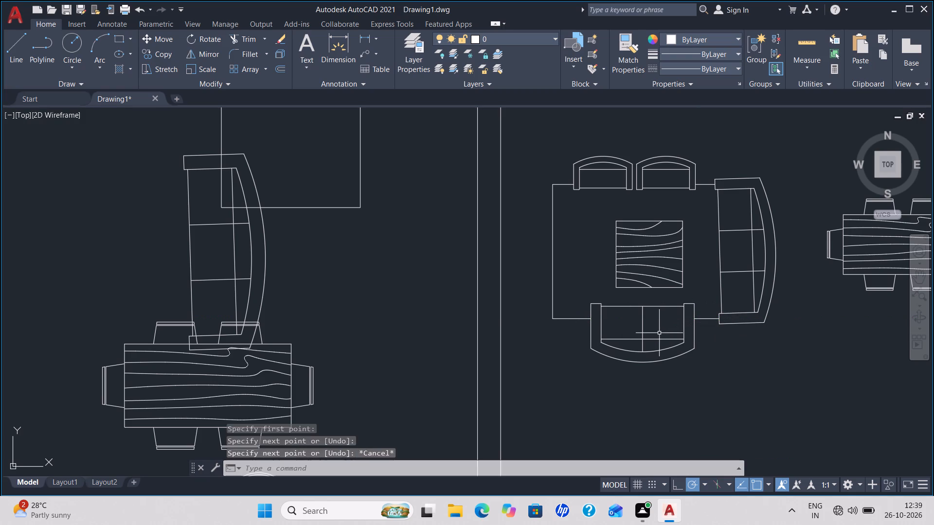
Draw a narrow rectangular unit about 0.2 deep and 1.5 long against the inner face of the west wall, facing the seating.
scroll(557, 210, down, 2)
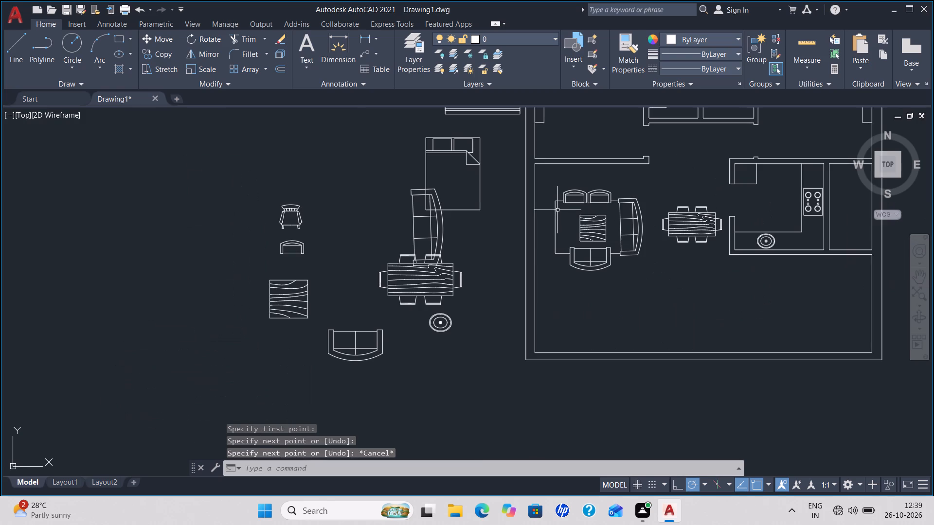
scroll(556, 207, up, 3)
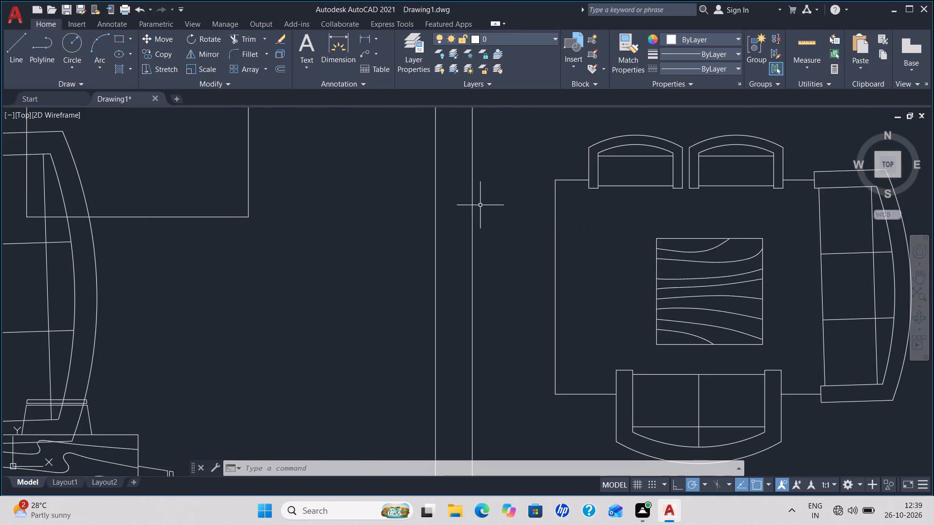
key(space)
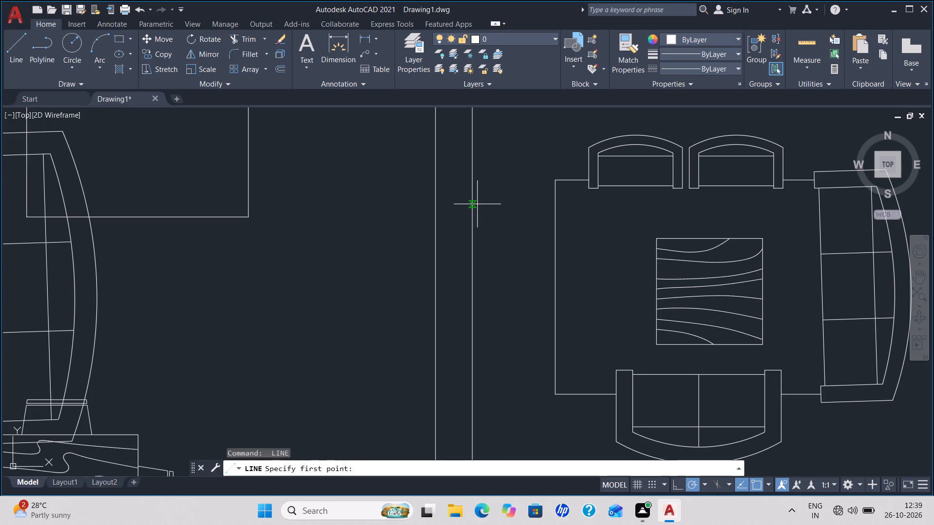
click(469, 201)
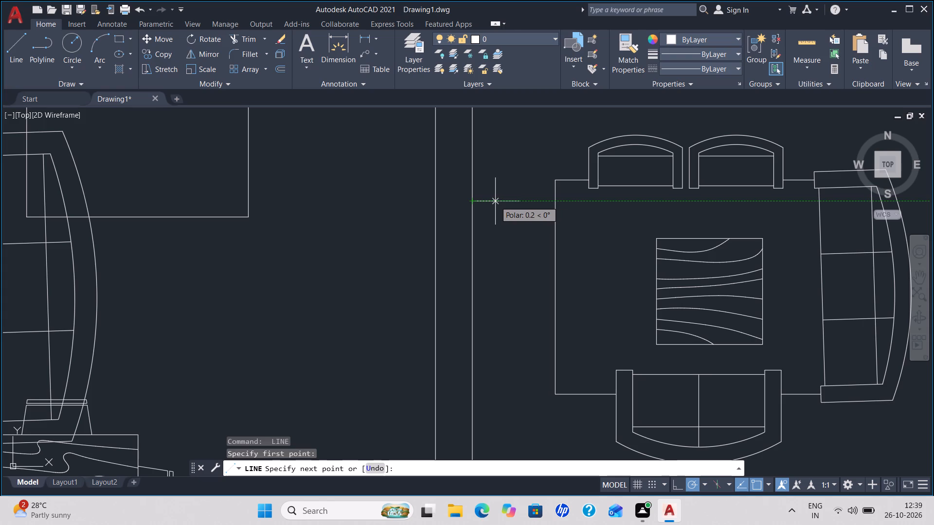
click(495, 201)
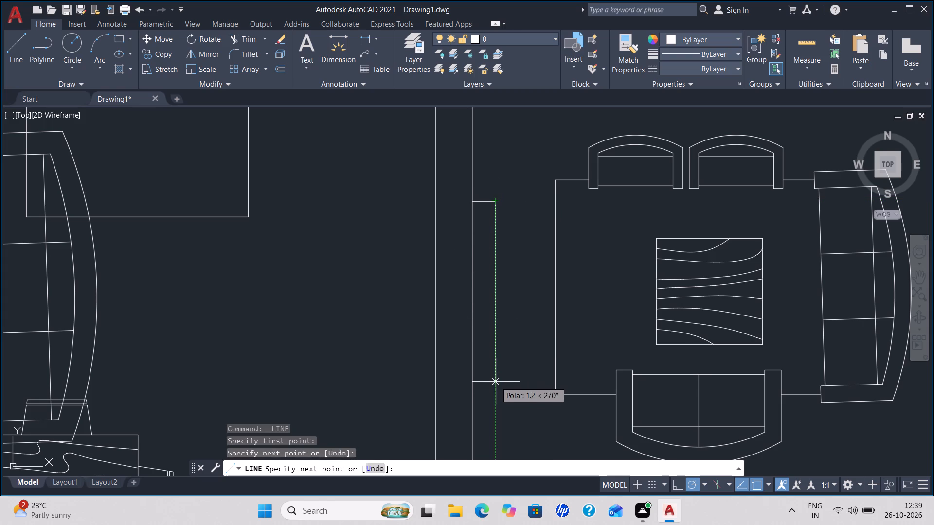
click(496, 416)
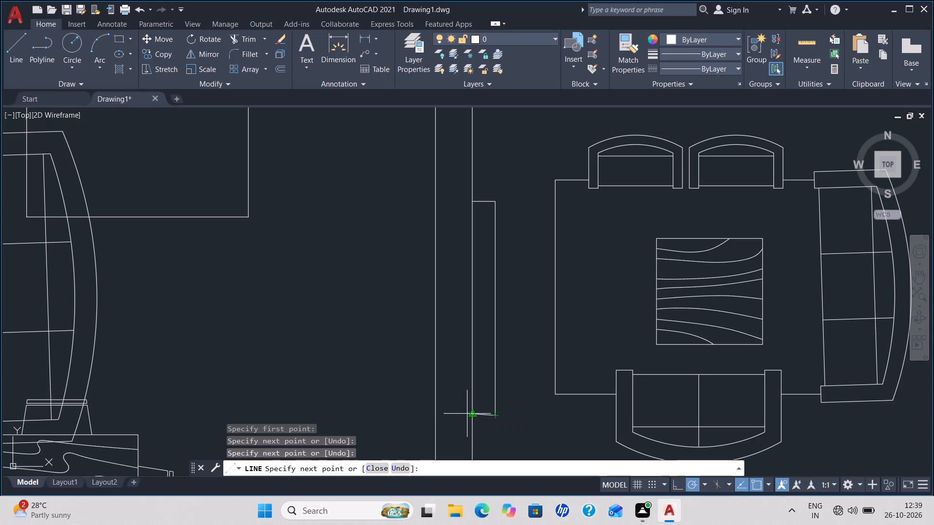
click(473, 415)
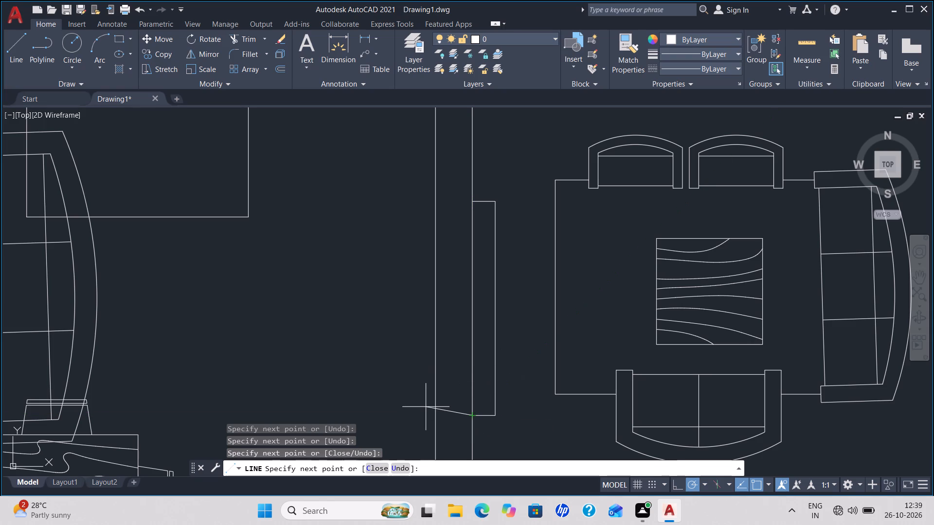
key(Escape)
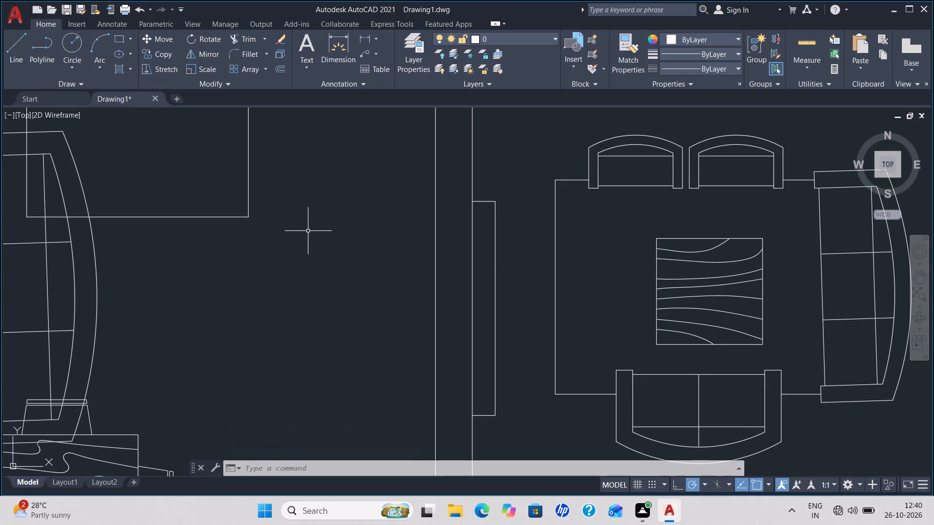
Draw a very thin vertical rectangle about 0.8 long in the empty space outside the west wall.
key(l)
key(Return)
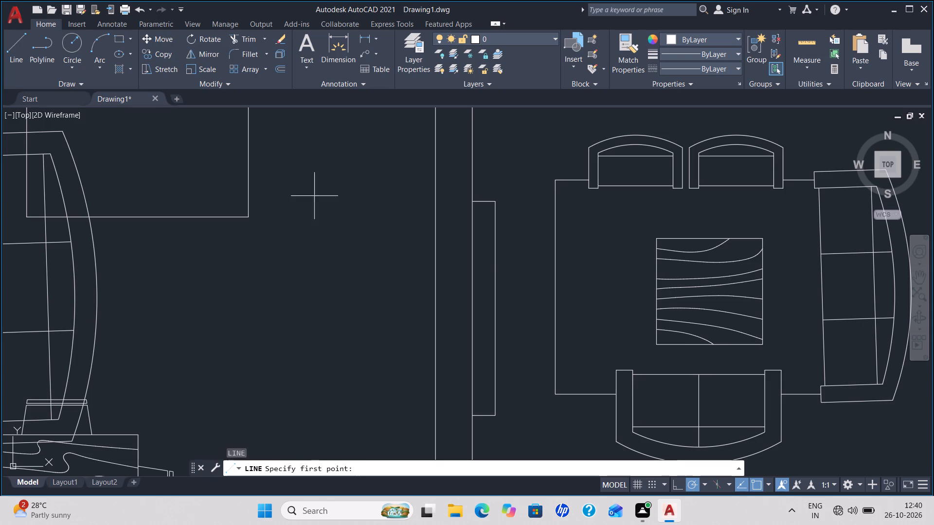
click(319, 186)
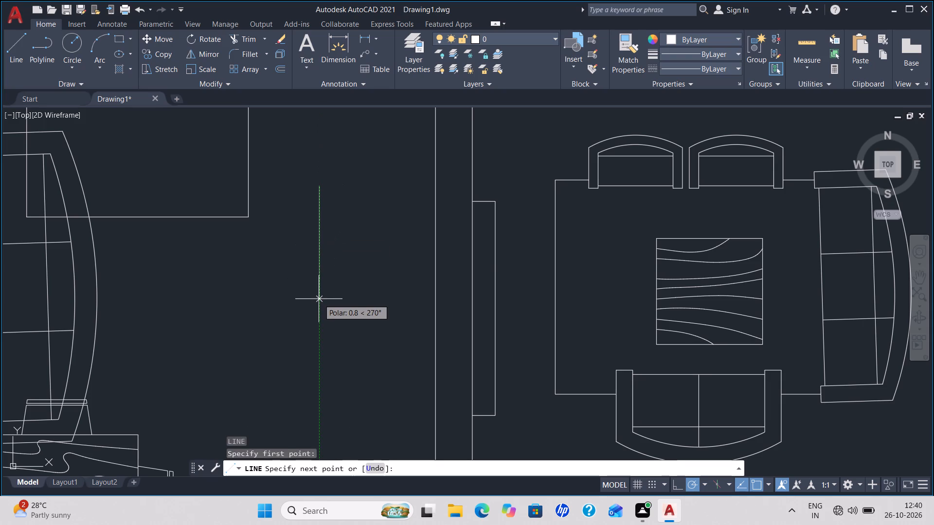
click(319, 299)
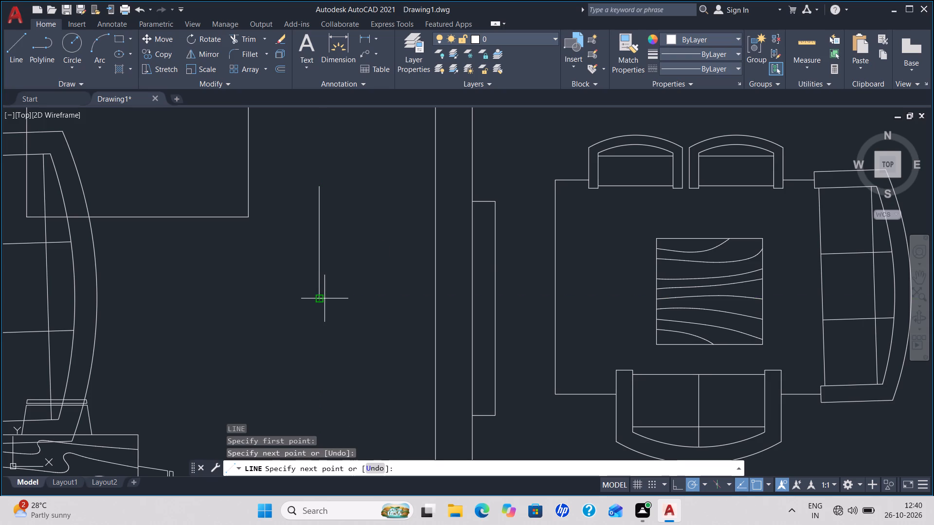
scroll(327, 297, up, 1)
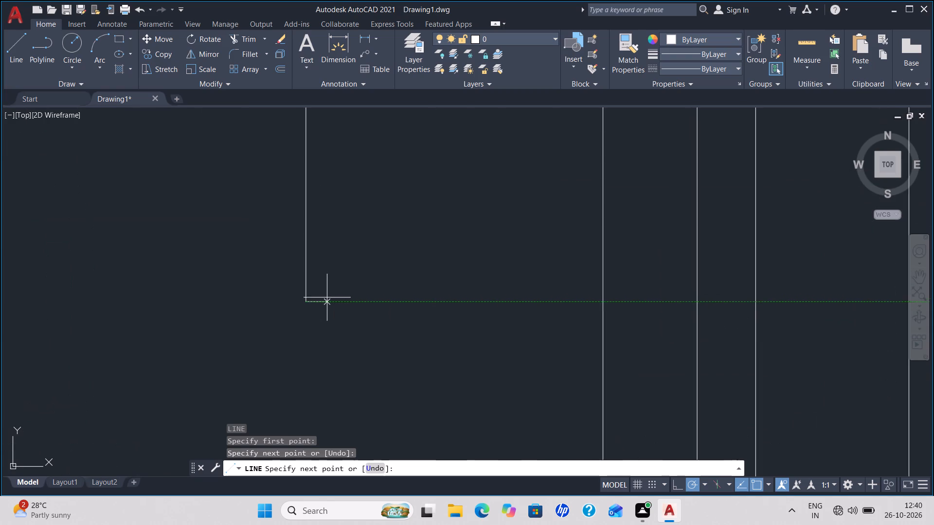
scroll(327, 297, up, 2)
click(308, 303)
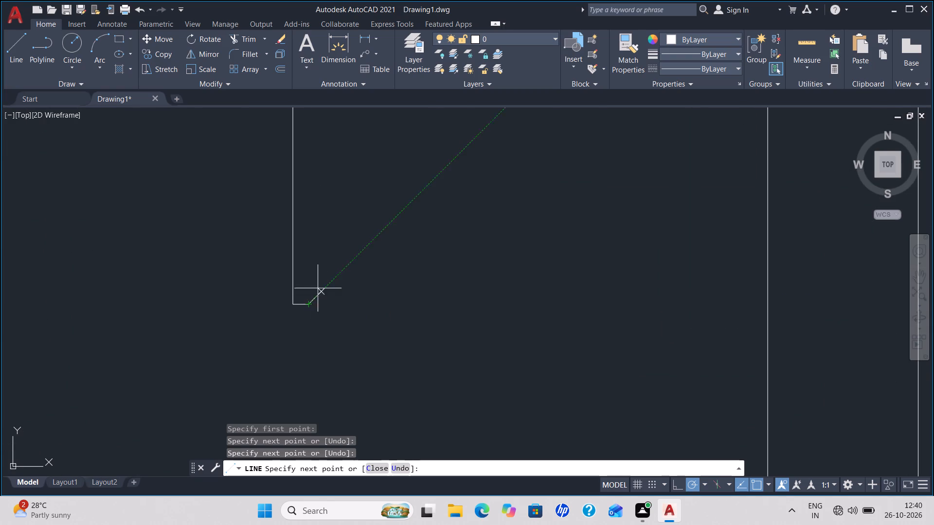
scroll(321, 275, down, 3)
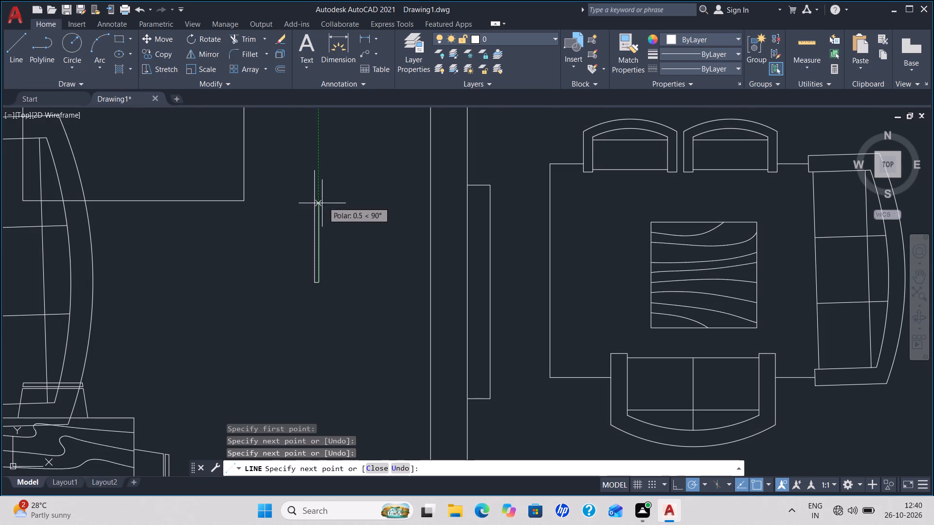
click(318, 173)
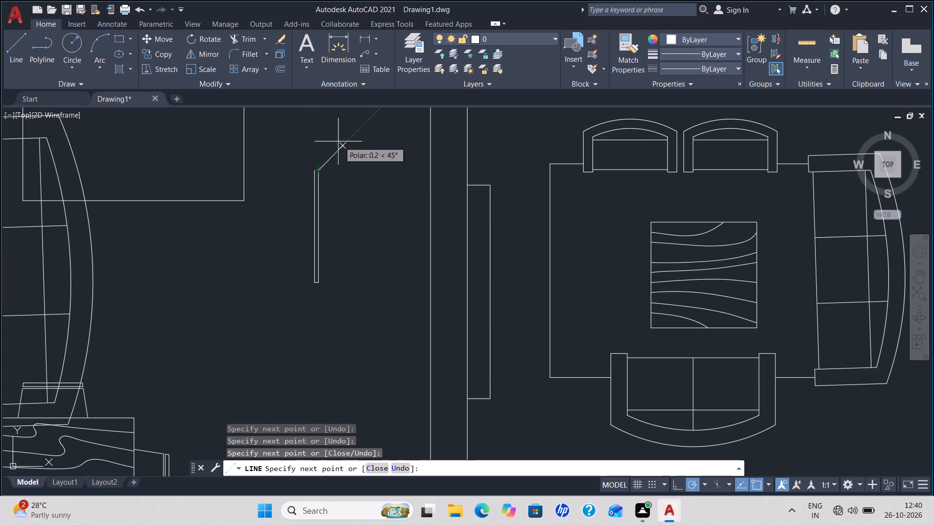
click(314, 170)
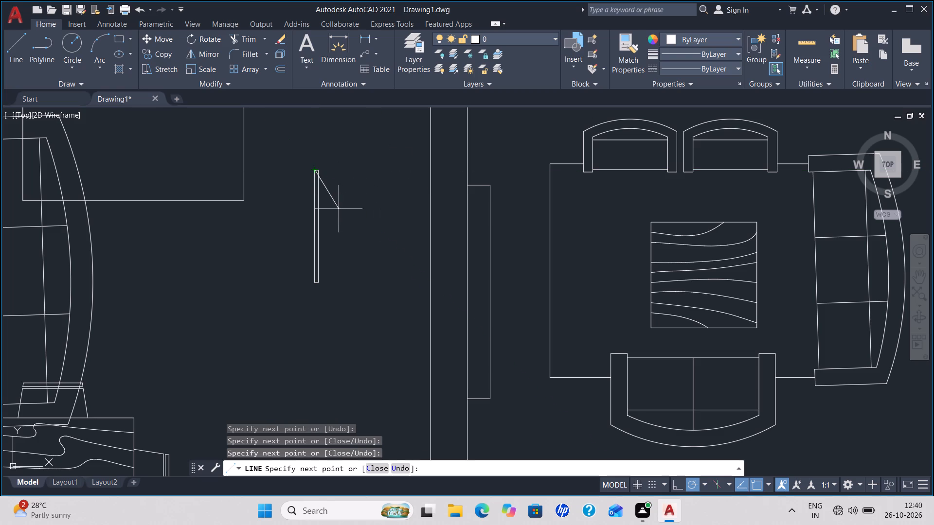
Draw a slightly shorter narrow strip with lines along the east side of the thin vertical rectangle, inset from both its ends.
key(Escape)
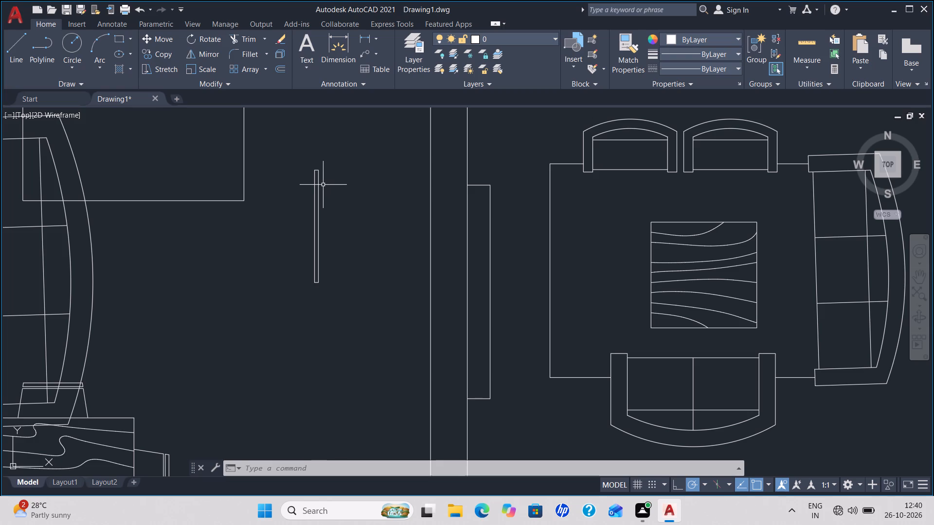
key(space)
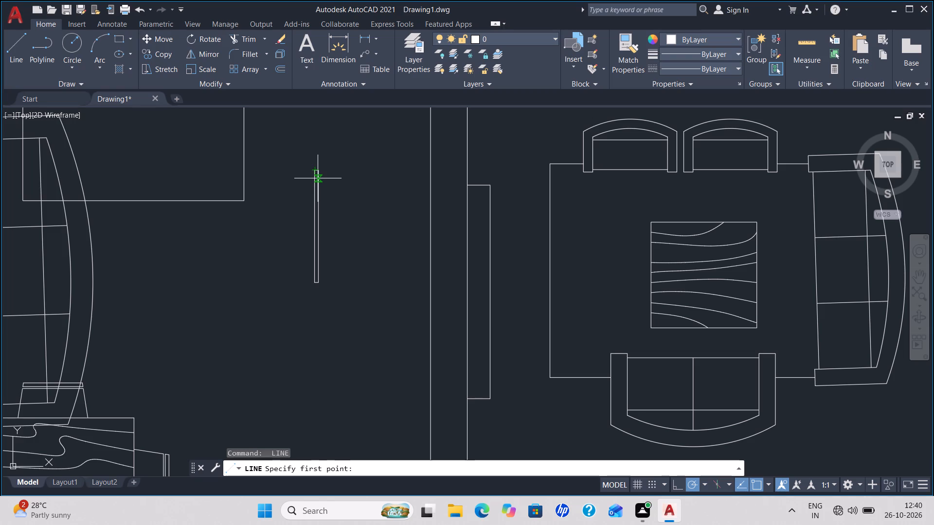
click(318, 178)
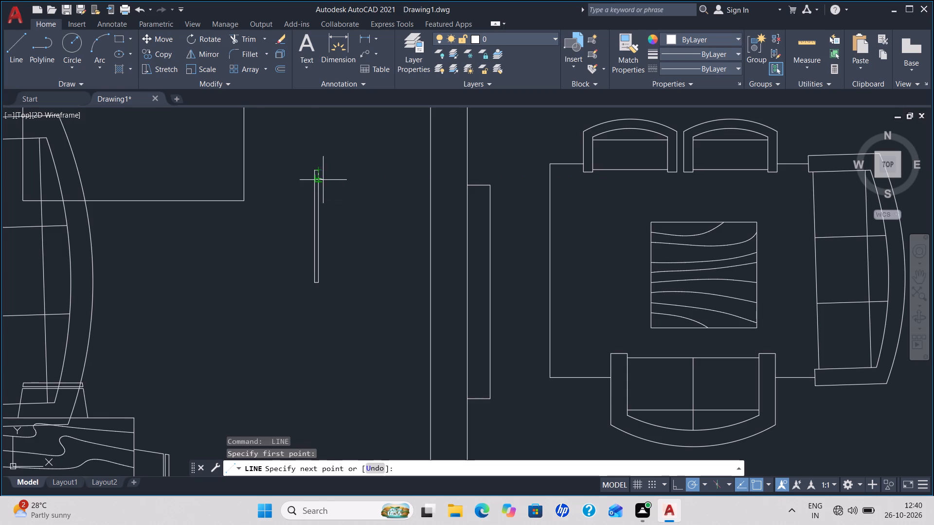
scroll(324, 178, up, 3)
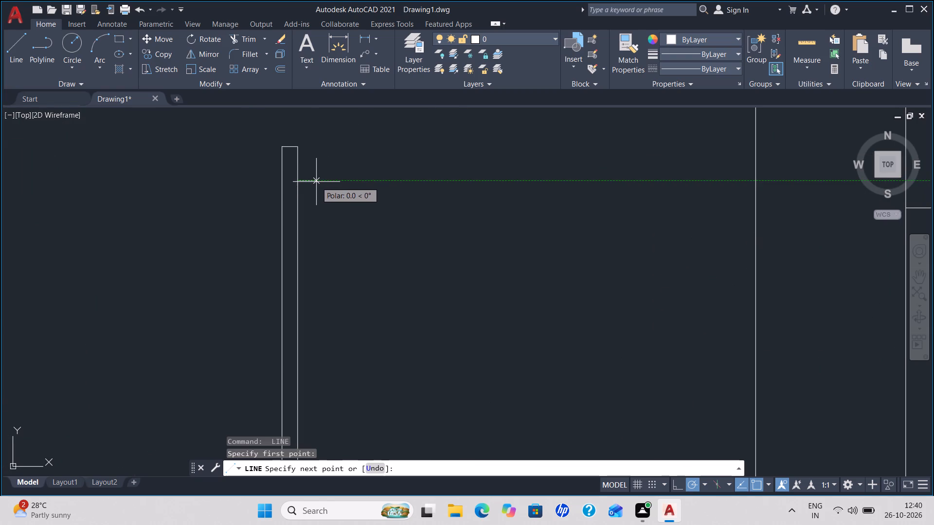
click(316, 182)
scroll(319, 327, down, 1)
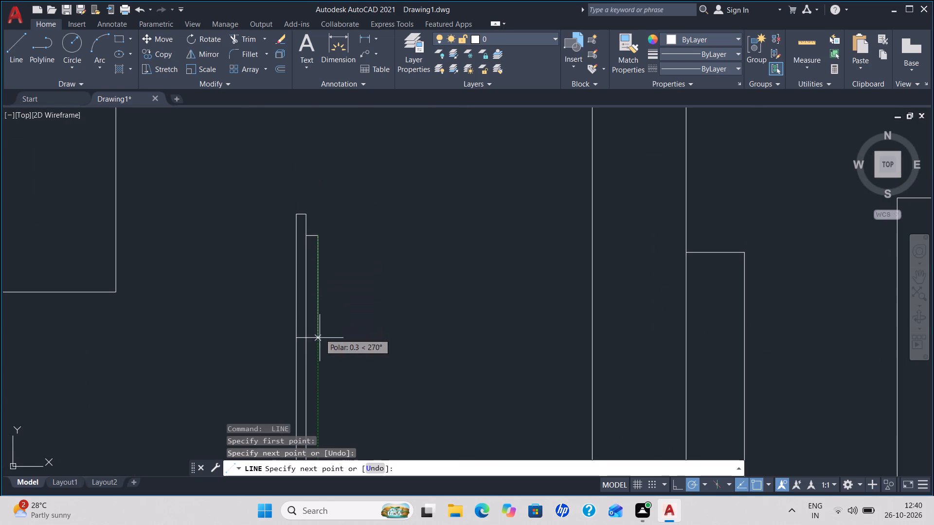
middle_drag(317, 394, 345, 261)
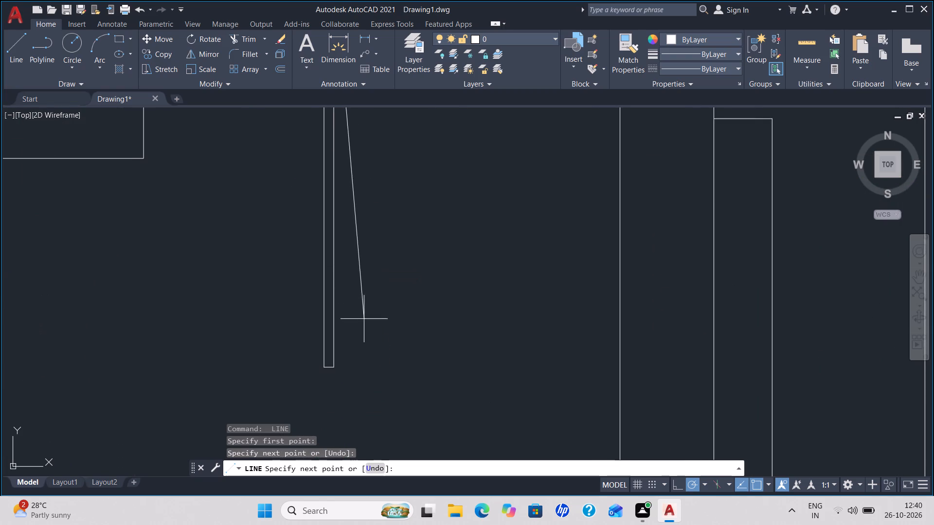
click(343, 345)
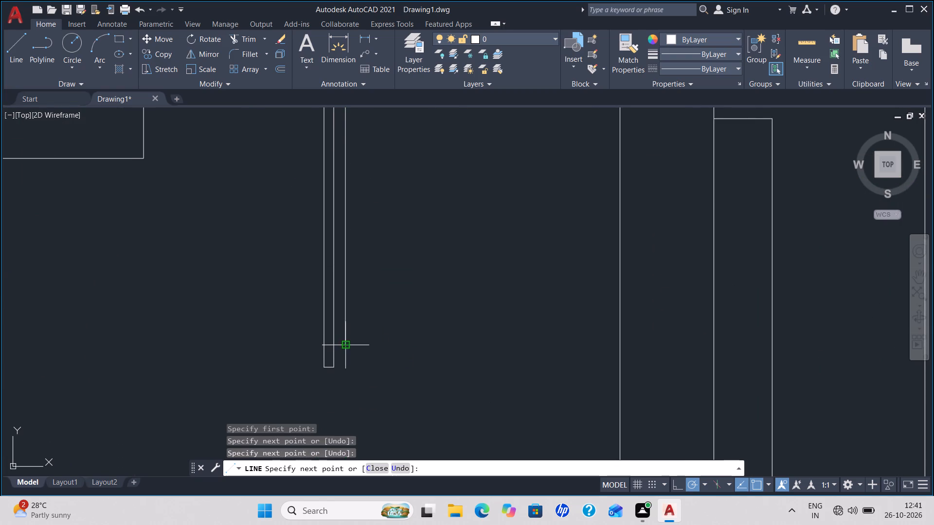
click(337, 347)
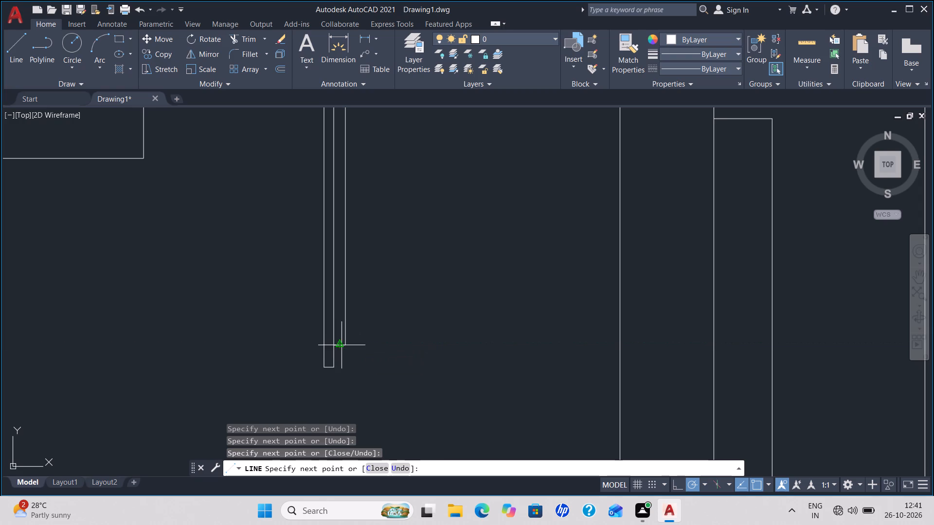
key(Escape)
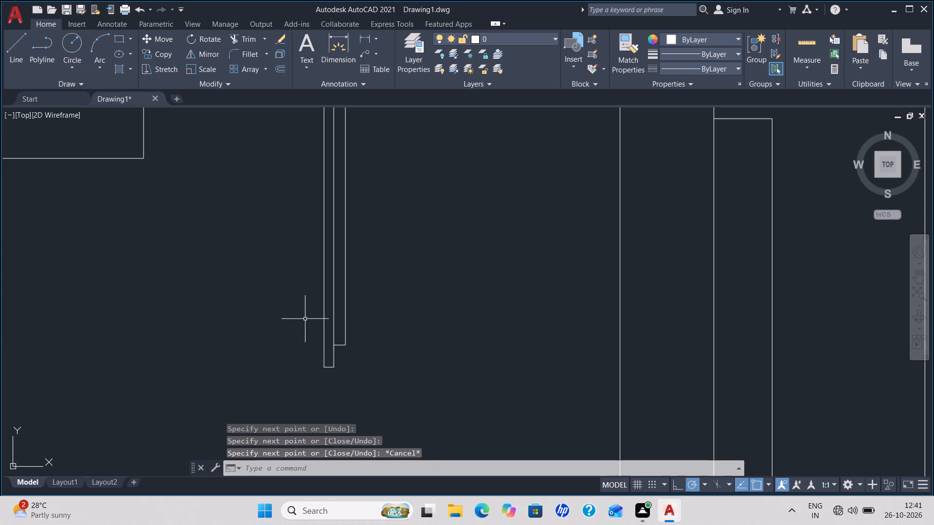
Draw a shallow trapezoid on the thin rectangle's west side, with sloped ends and an outer edge about 0.4 long.
key(space)
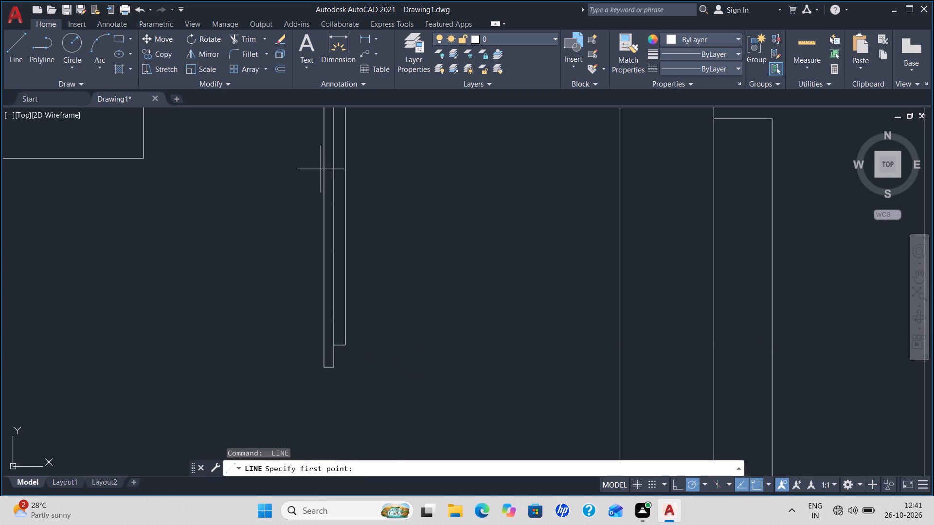
scroll(316, 166, down, 1)
middle_drag(316, 166, 317, 201)
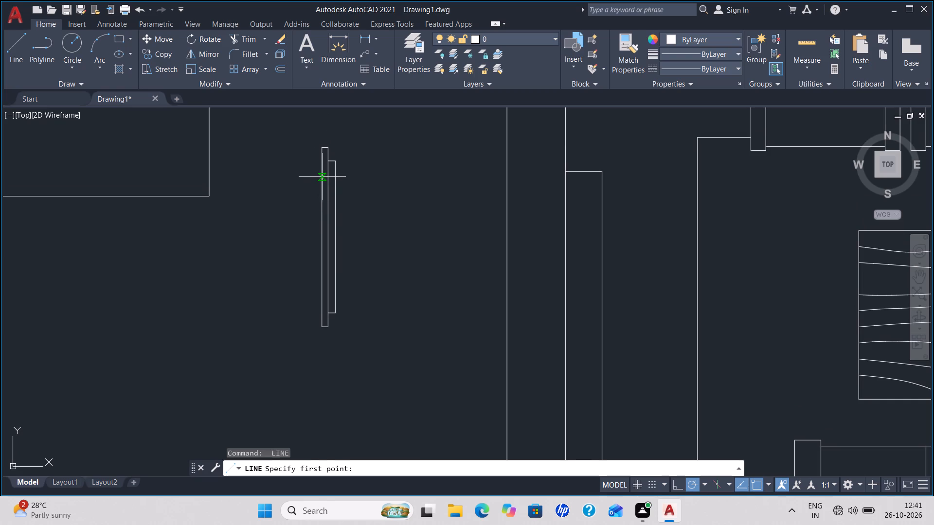
click(322, 177)
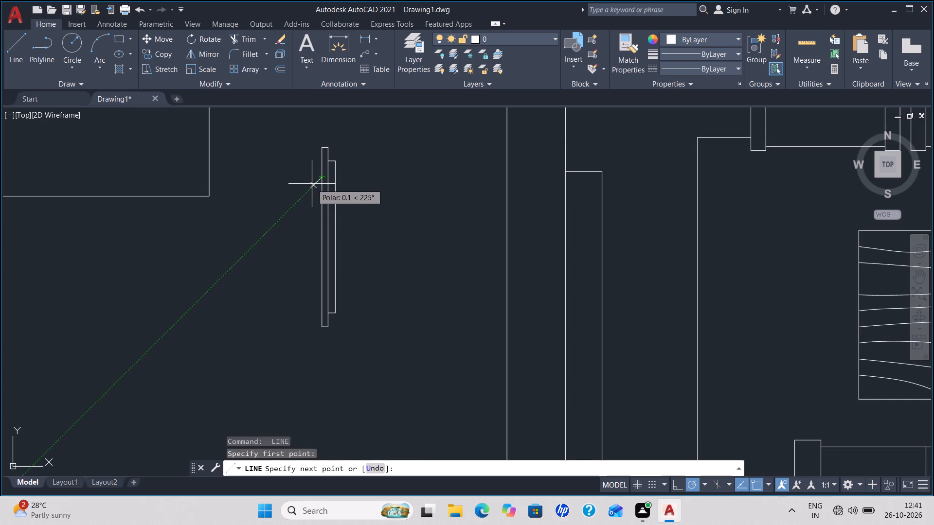
click(311, 184)
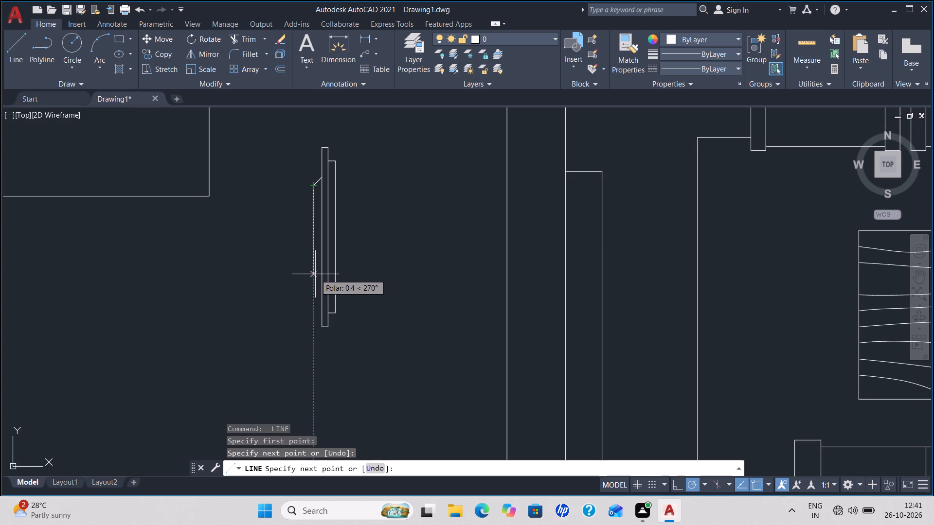
click(313, 274)
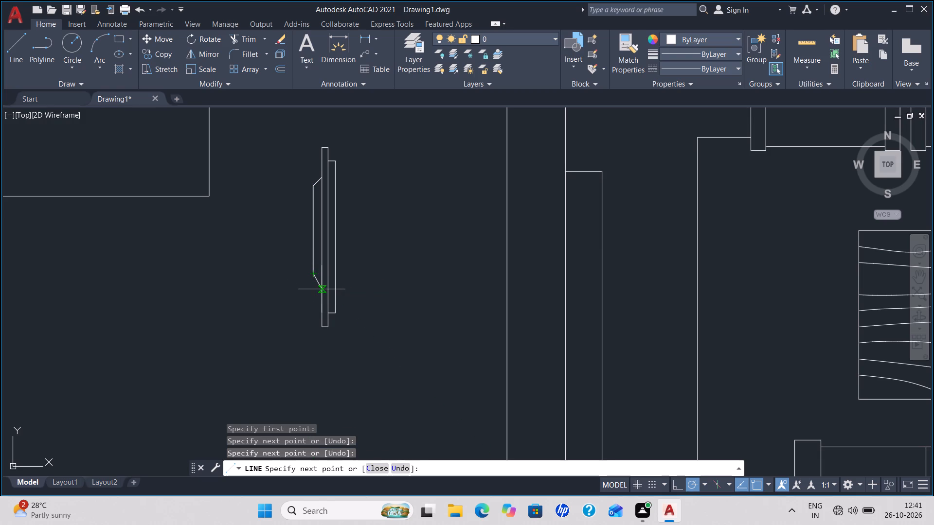
click(322, 289)
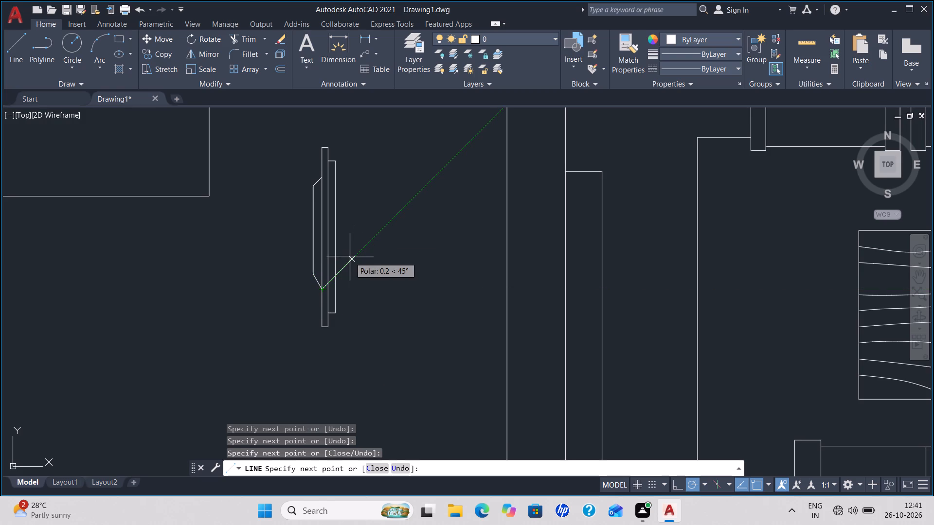
key(Escape)
Group the thin rectangle, its narrow strip and the trapezoid into one television object.
click(359, 357)
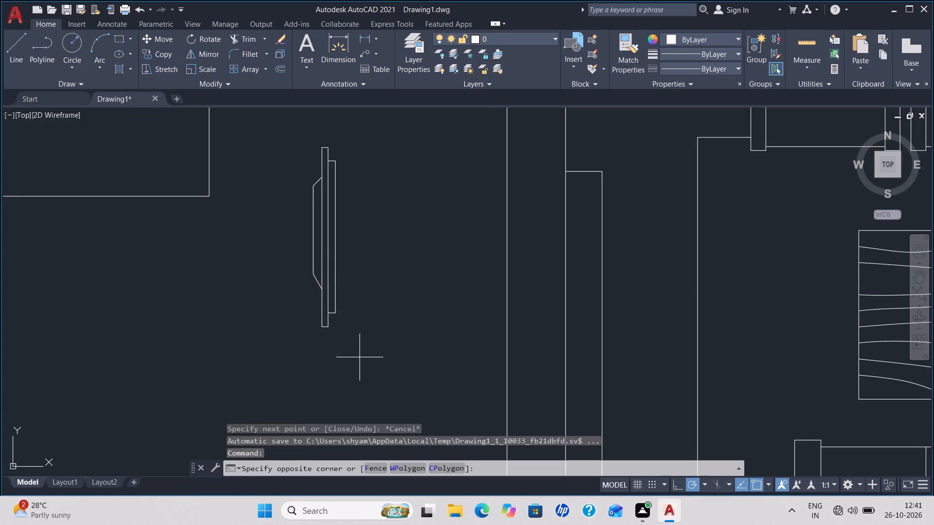
click(275, 137)
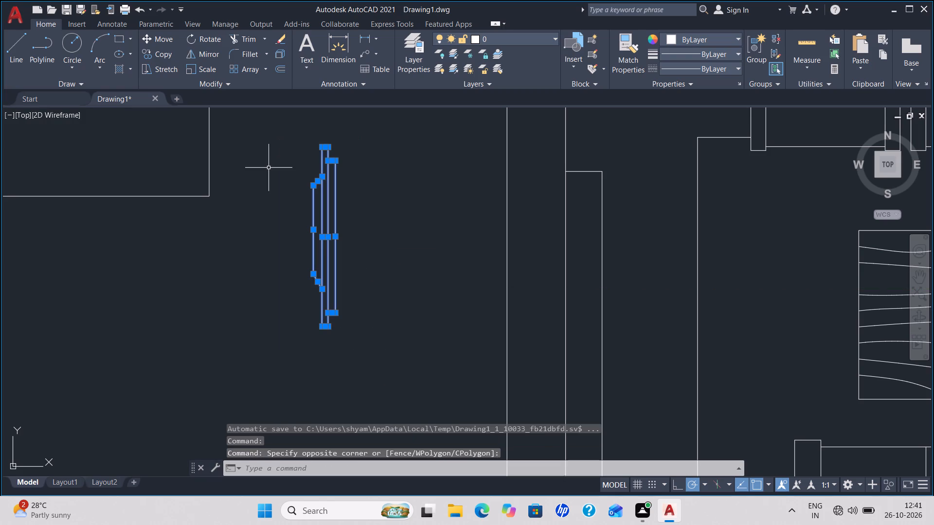
key(g)
key(Return)
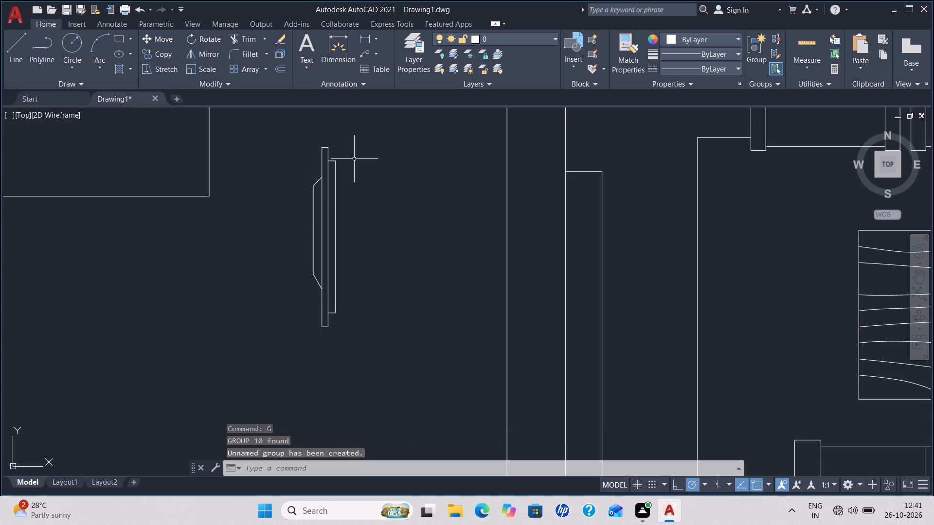
Mirror the television group about a vertical line just east of it, erasing the source objects.
text(mi)
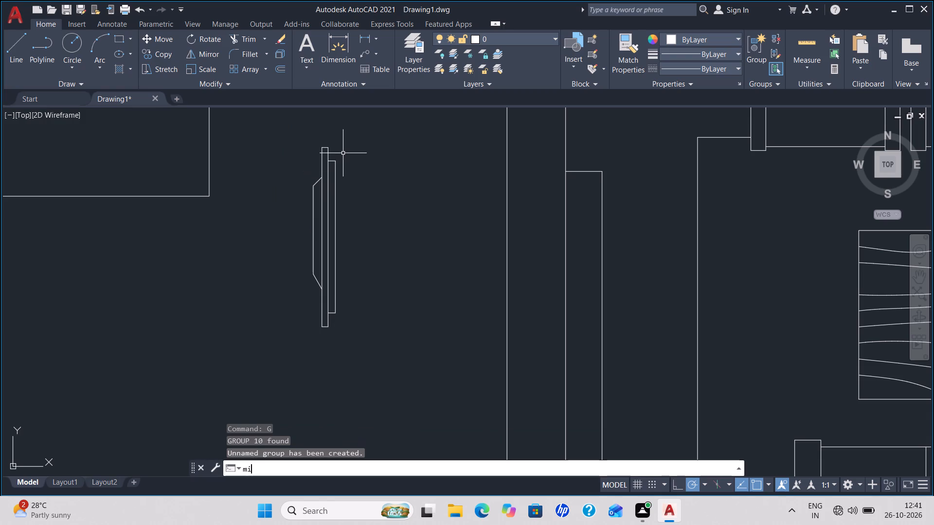
key(Return)
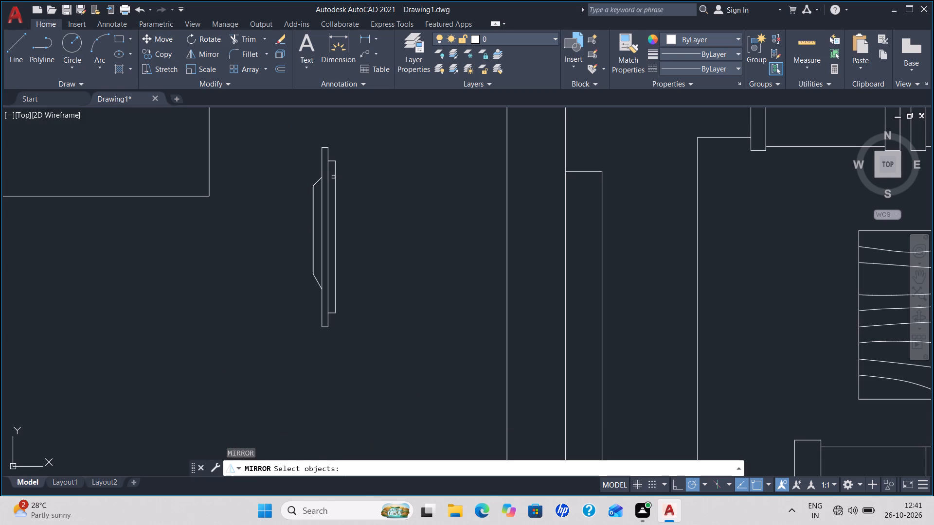
click(336, 179)
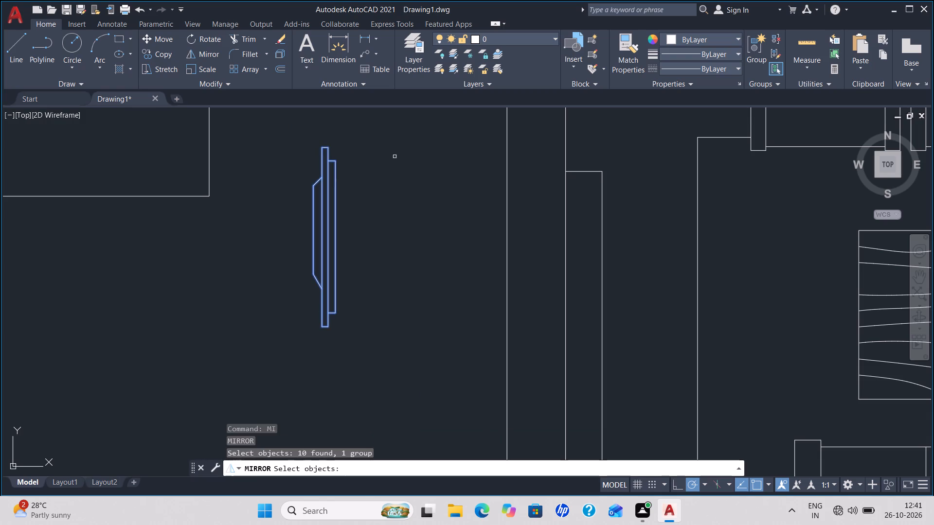
key(space)
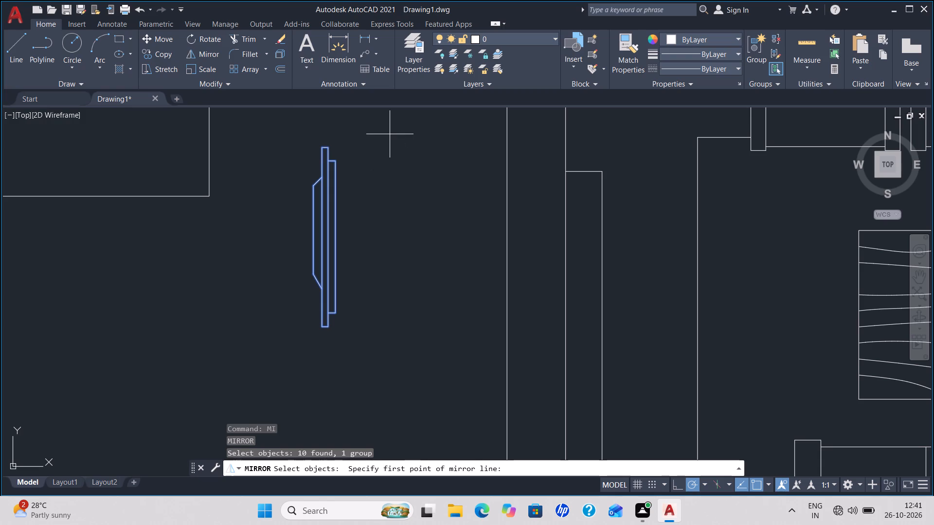
click(359, 142)
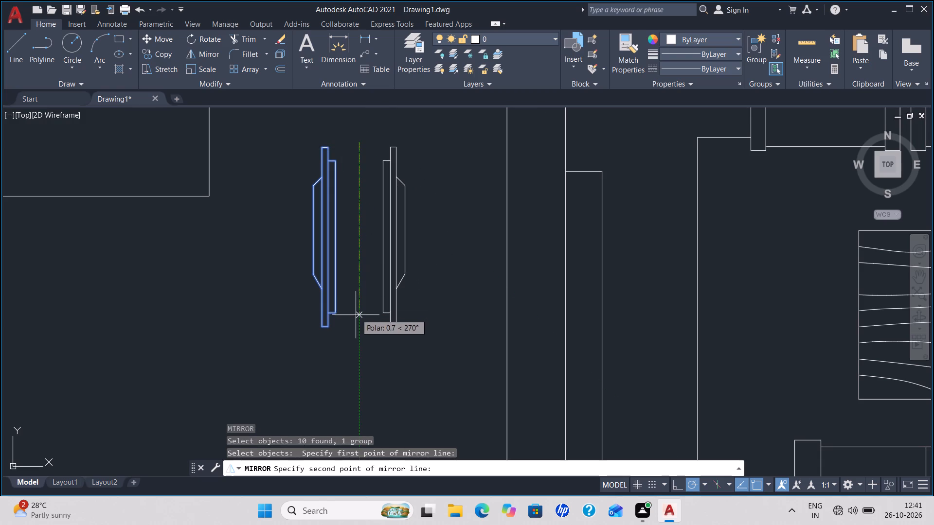
click(353, 319)
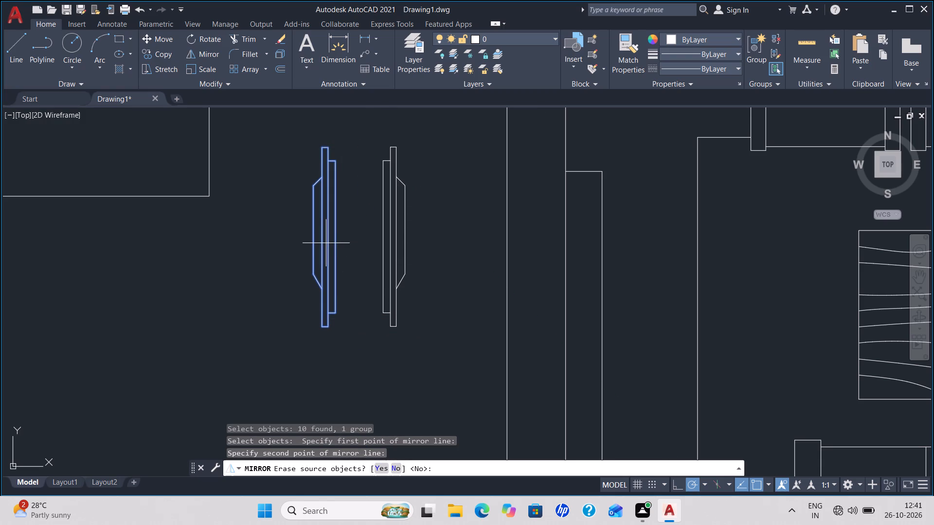
key(y)
key(Return)
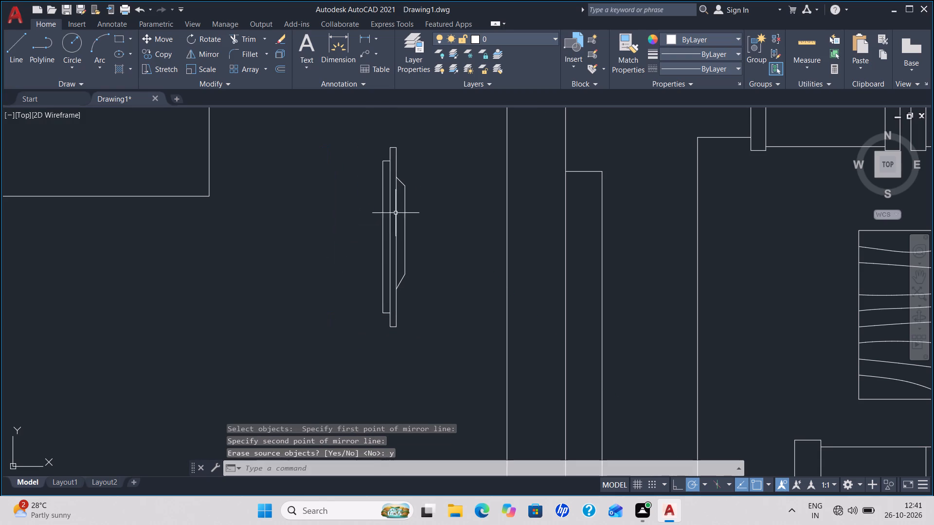
Move the mirrored television group onto the middle of the narrow unit against the living room's west wall.
click(391, 210)
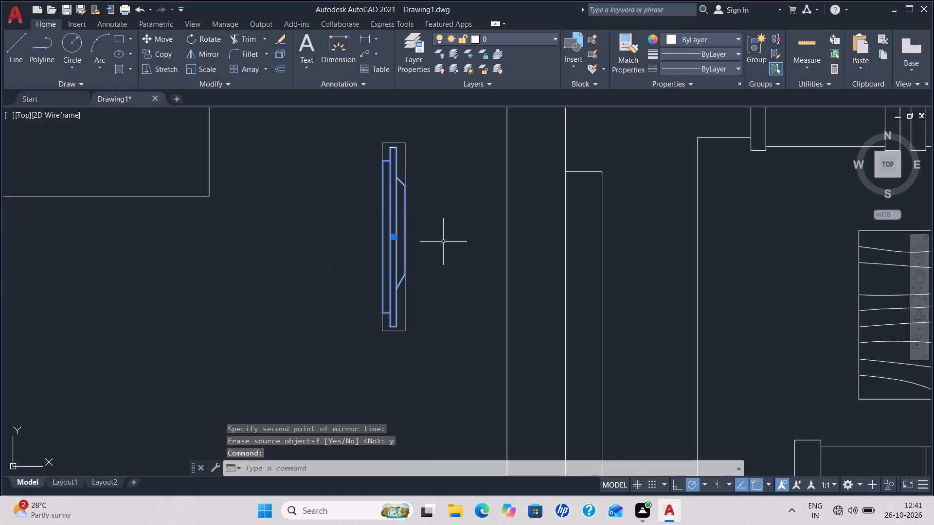
key(m)
key(Return)
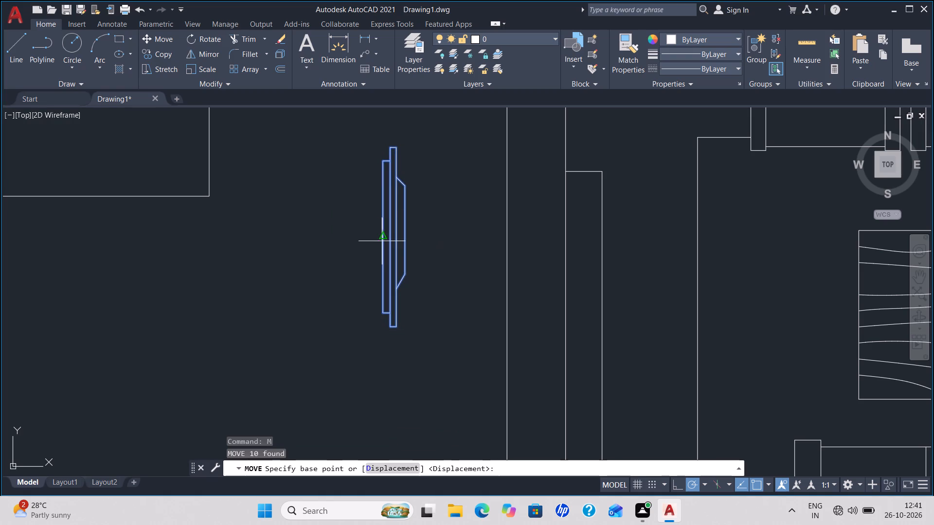
click(392, 230)
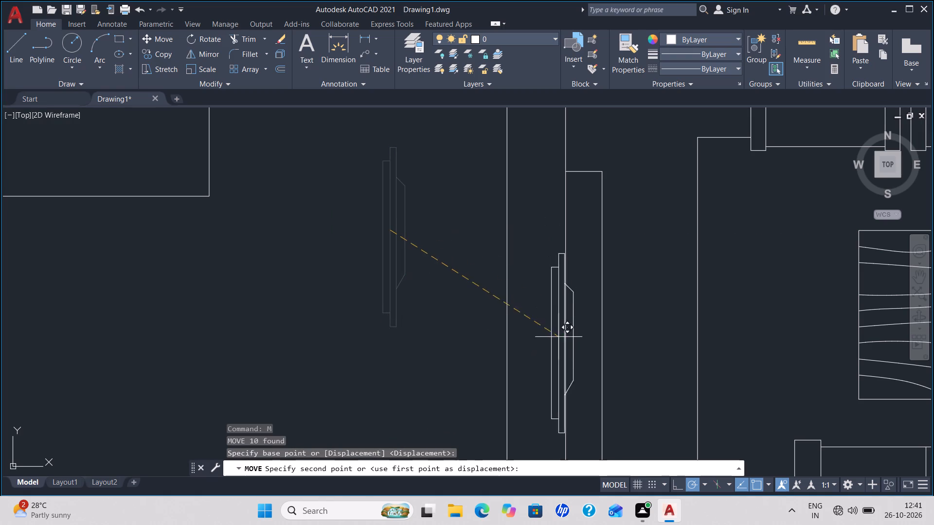
middle_drag(579, 339, 579, 334)
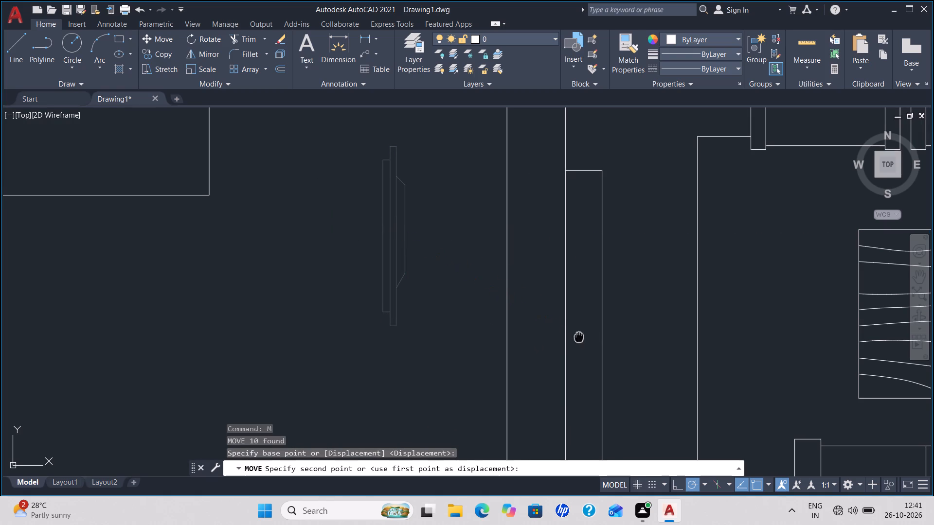
middle_drag(579, 334, 496, 165)
middle_drag(501, 159, 503, 175)
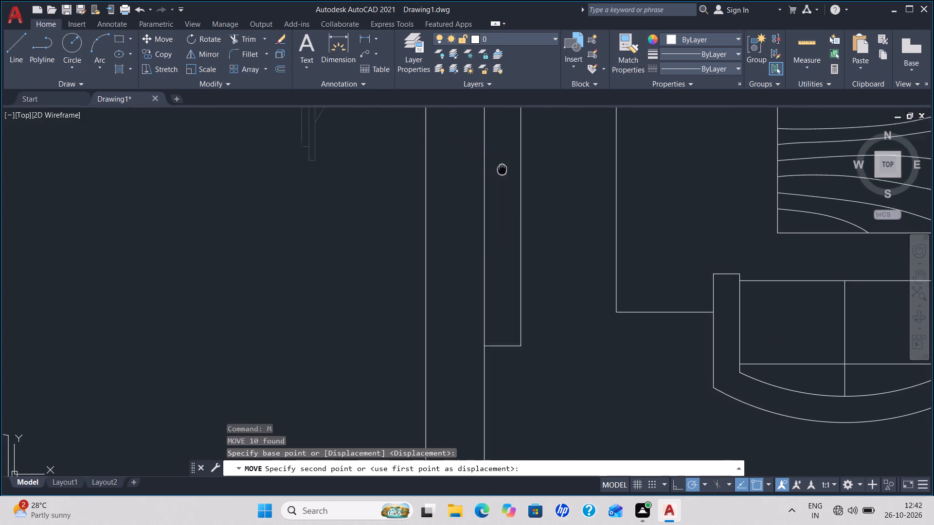
middle_drag(503, 175, 510, 240)
scroll(510, 240, down, 1)
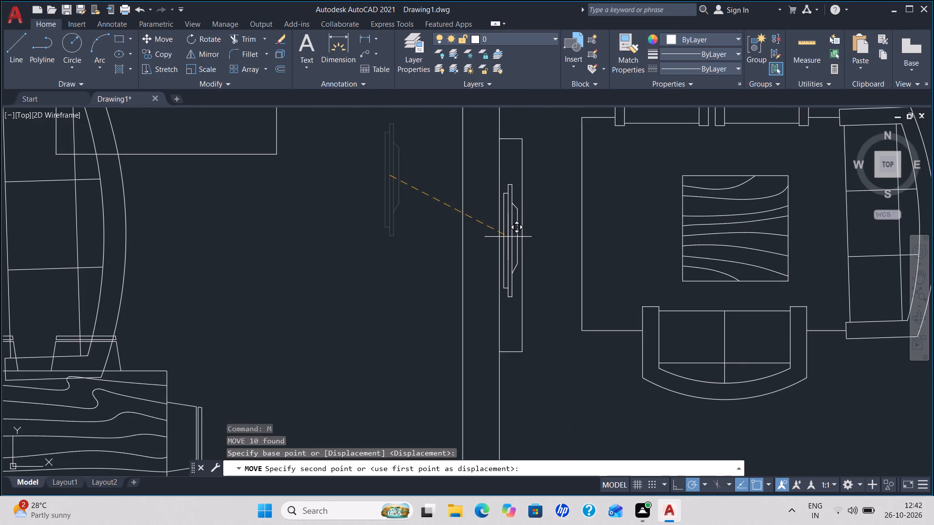
click(508, 242)
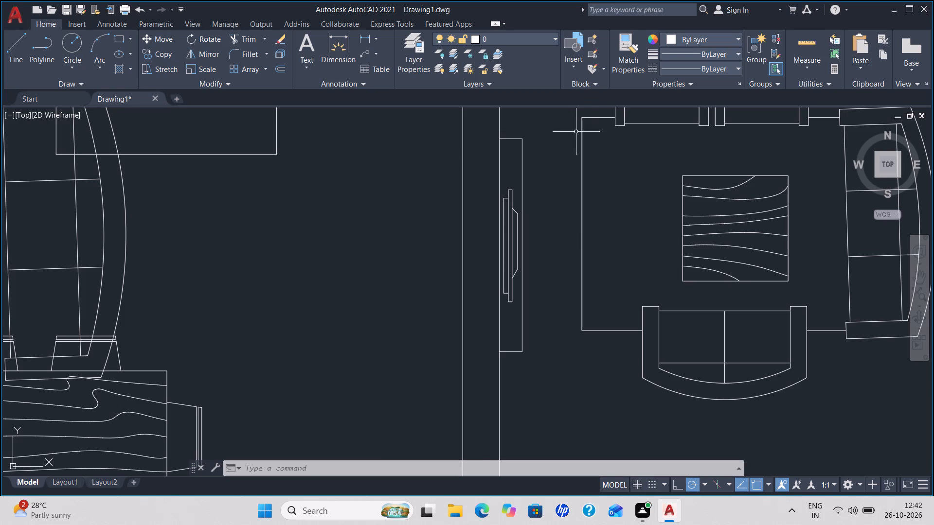
Copy the spare chair west of the plan twice into the open area south of the kitchen, placing the copies side by side.
scroll(673, 216, down, 3)
middle_drag(762, 211, 758, 210)
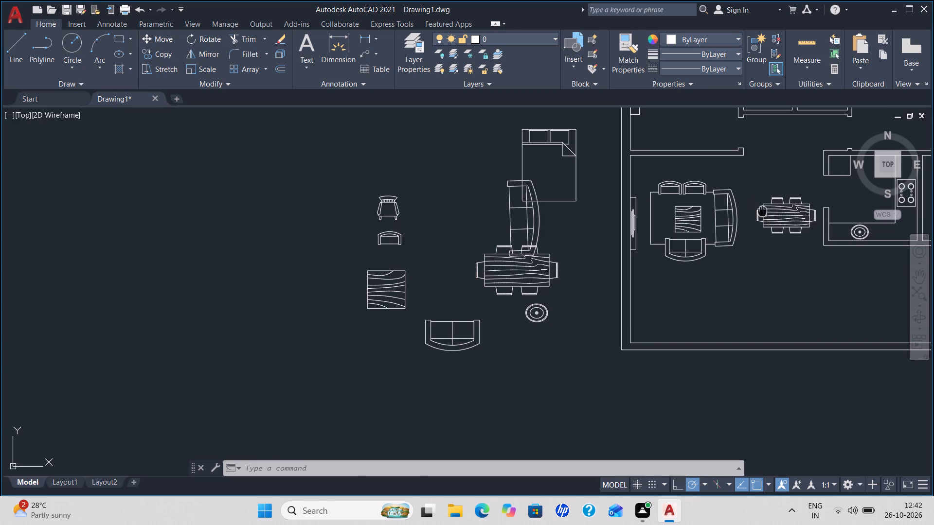
middle_drag(758, 210, 439, 297)
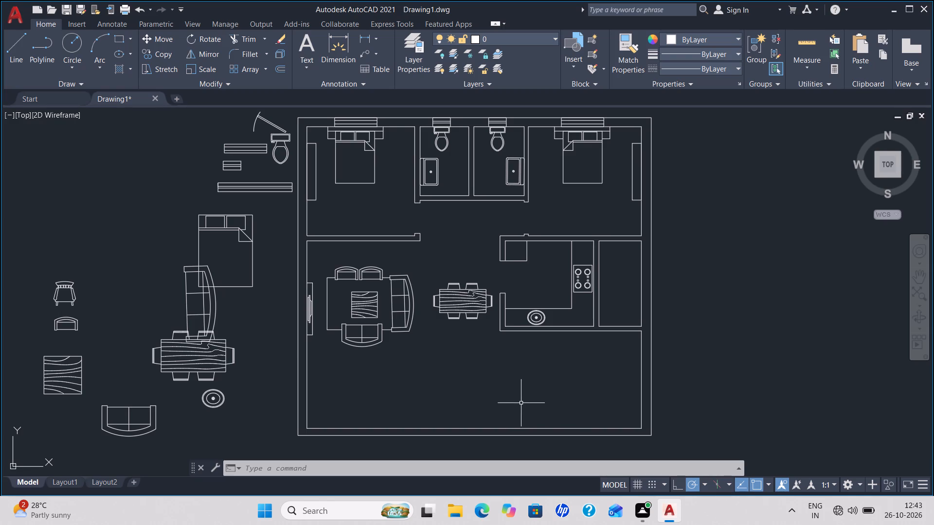
click(61, 289)
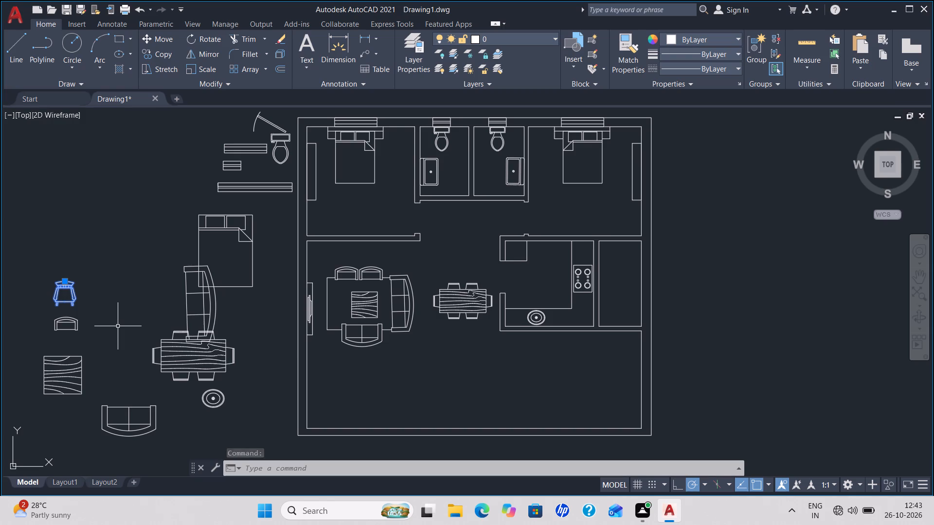
text(co)
key(Return)
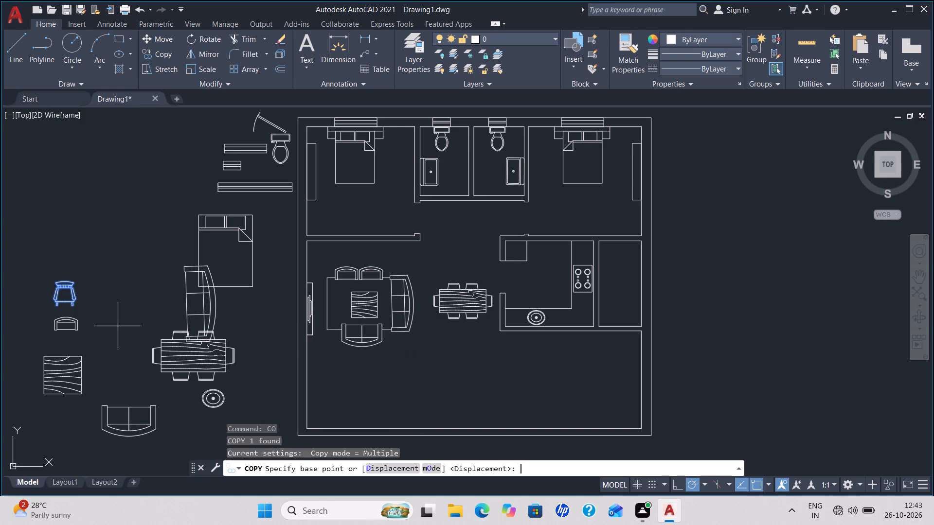
click(65, 295)
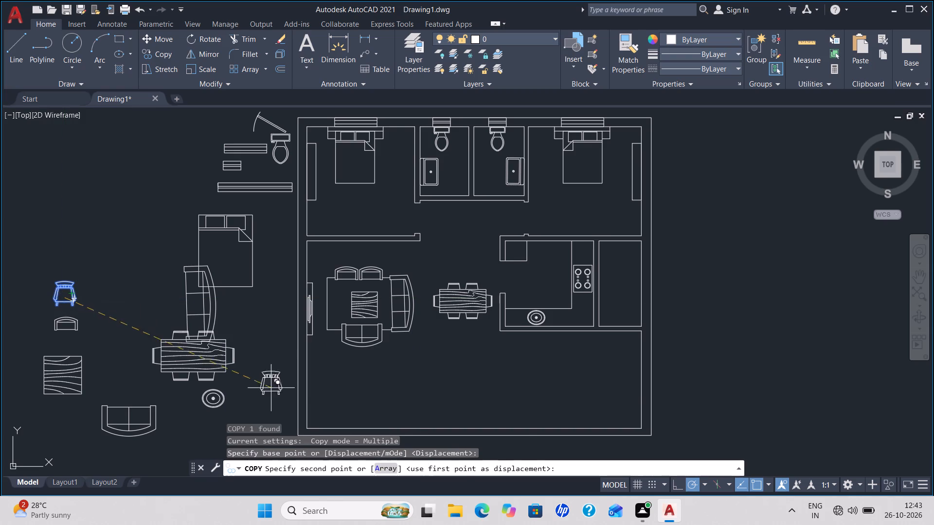
click(610, 392)
click(560, 390)
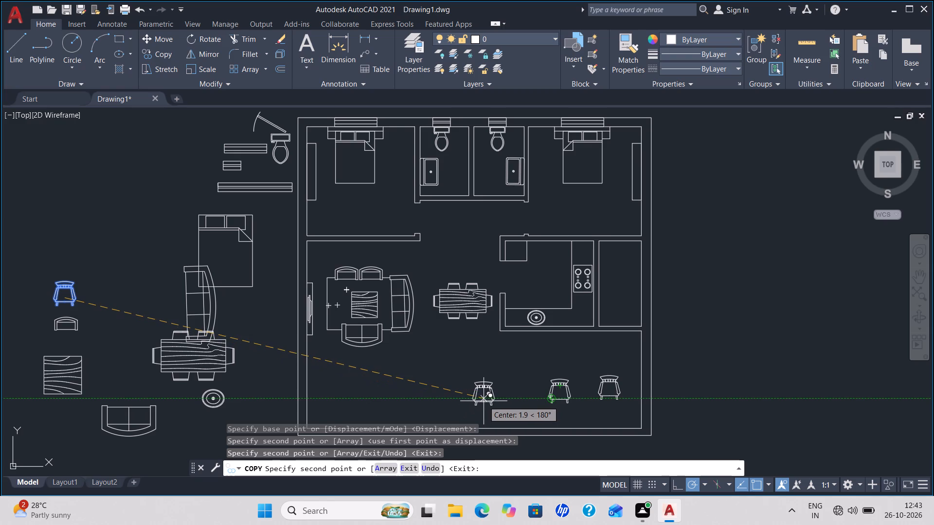
key(Escape)
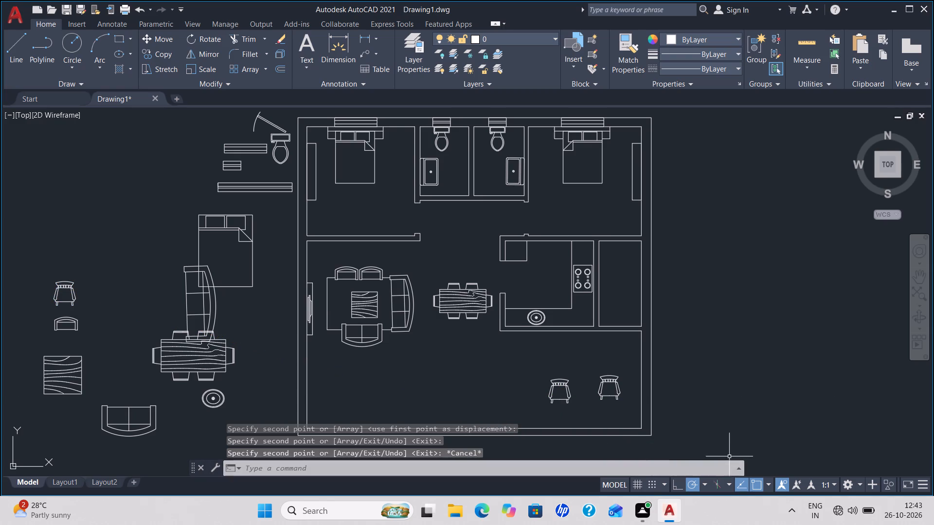
Rotate the eastern chair copy 225 degrees about the middle of its backrest so it faces northwest.
click(612, 375)
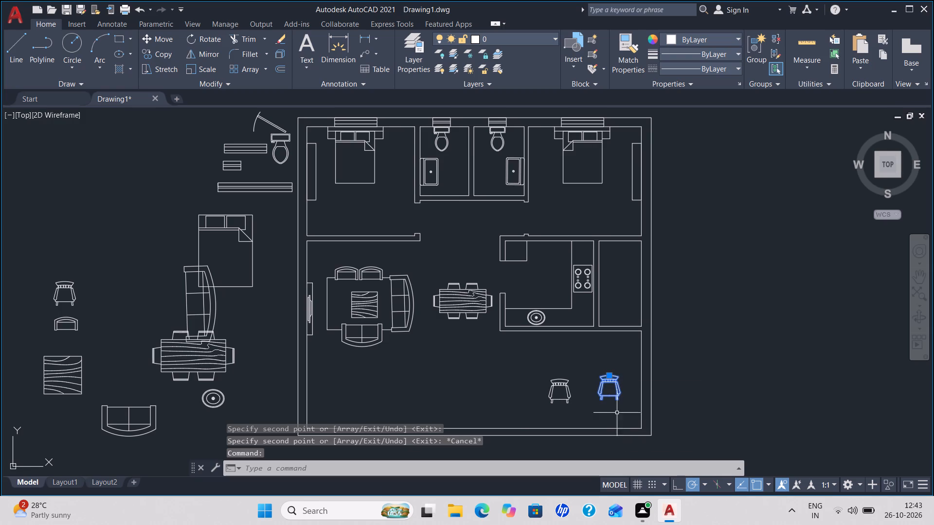
text(ro)
key(Return)
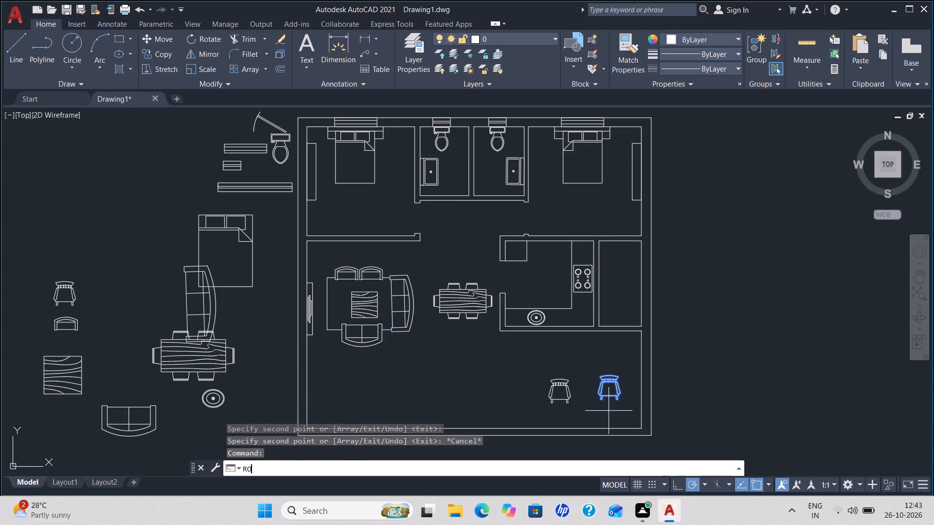
click(609, 376)
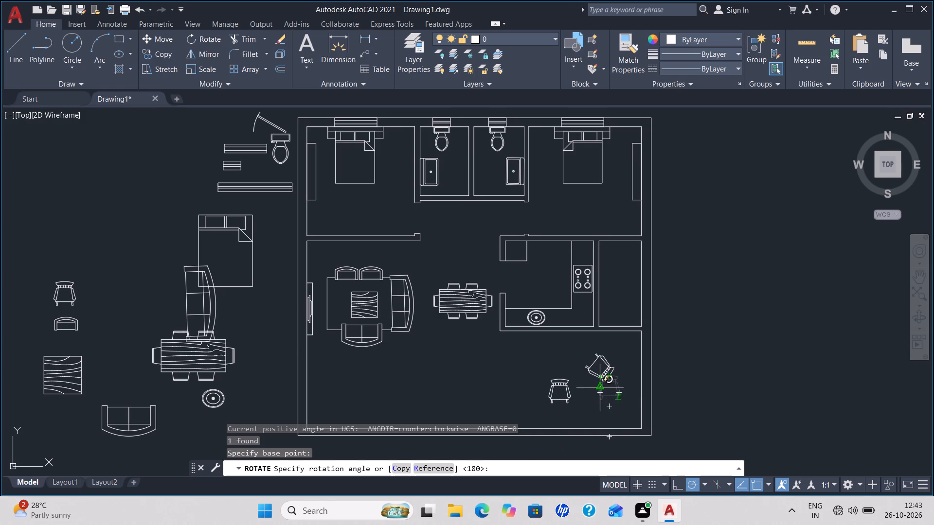
scroll(598, 387, up, 2)
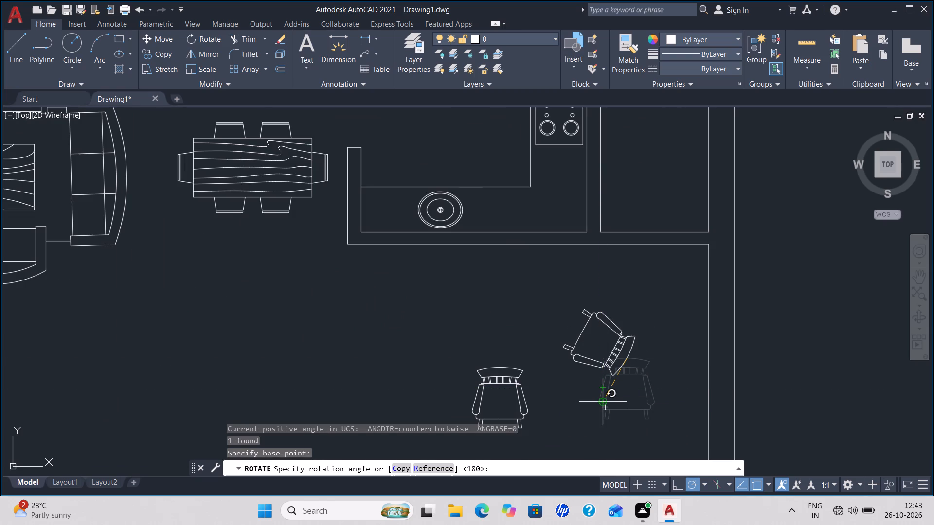
click(592, 389)
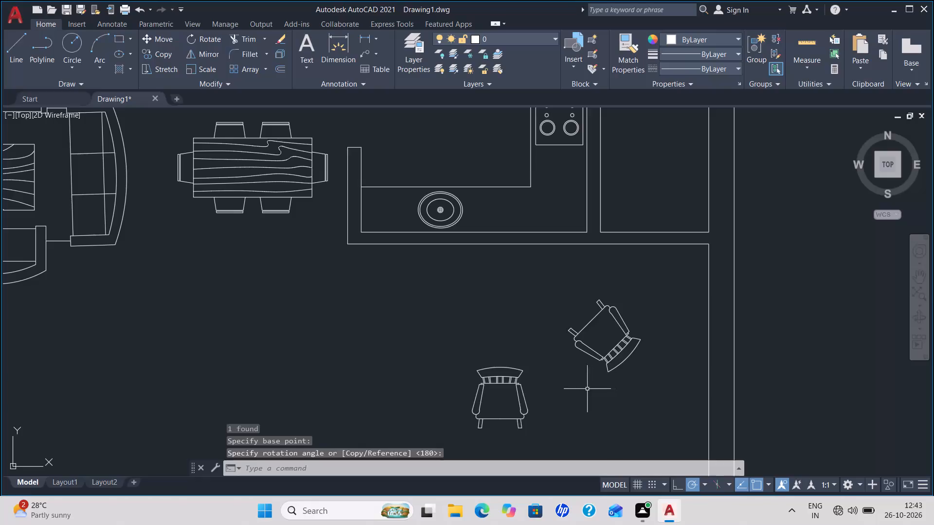
Rotate the western chair copy about a point on its backrest so it faces northeast, angled towards the other chair.
click(489, 373)
click(517, 381)
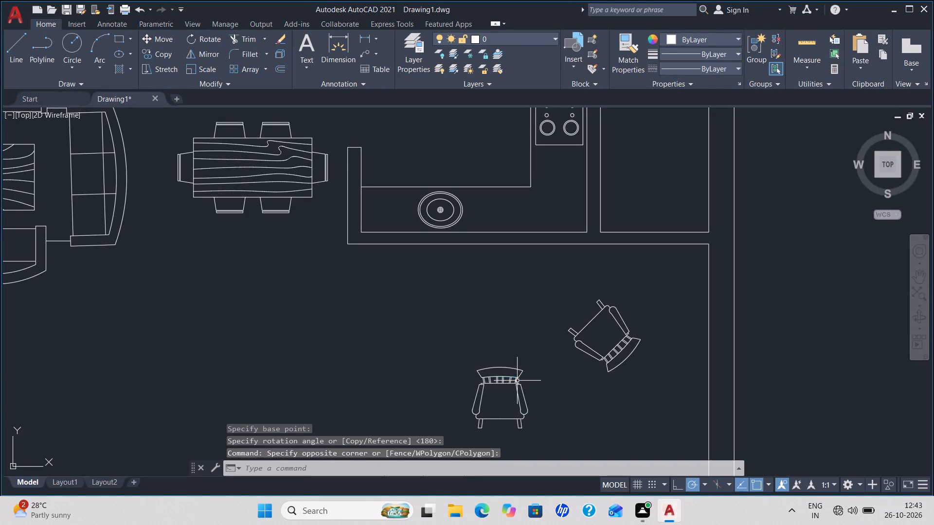
click(518, 382)
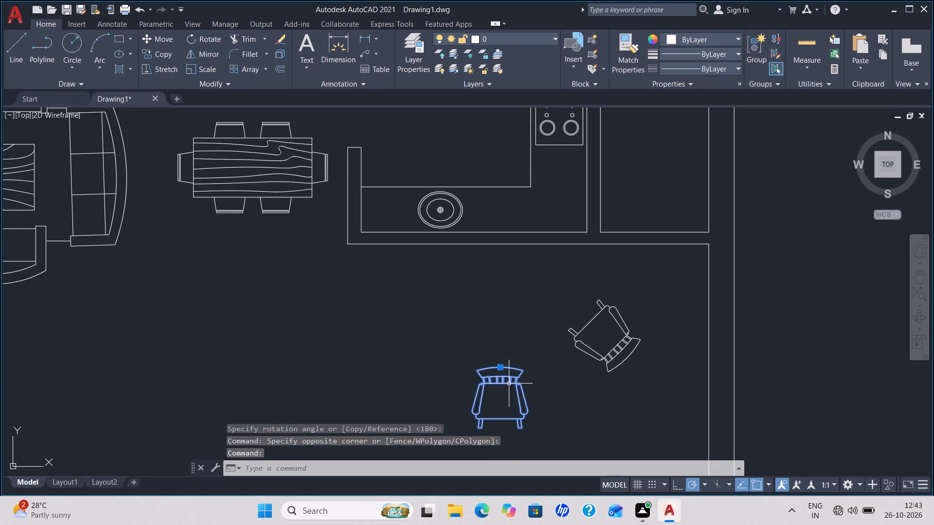
text(ro)
key(Return)
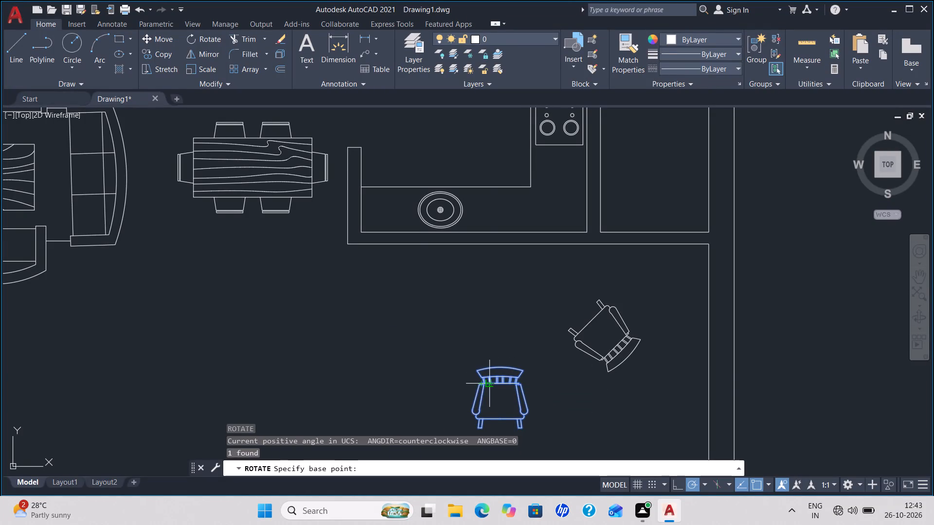
click(491, 381)
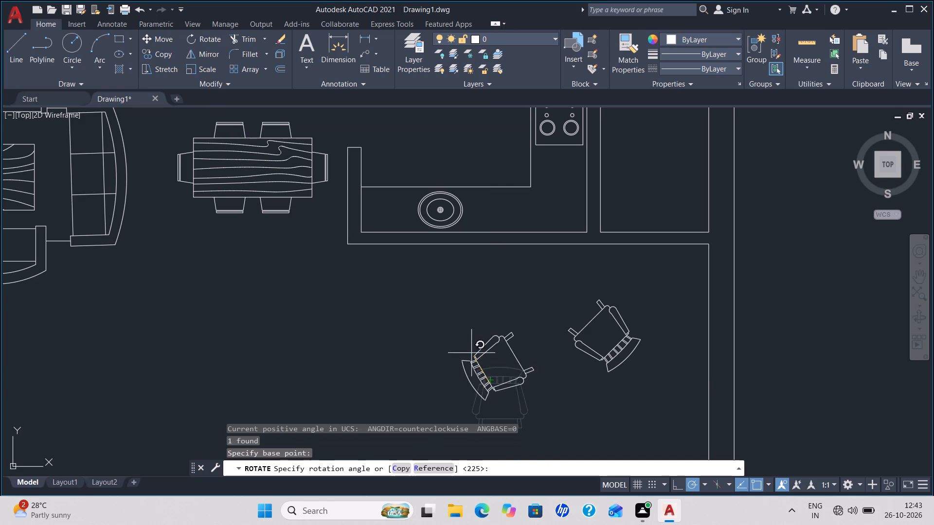
click(465, 354)
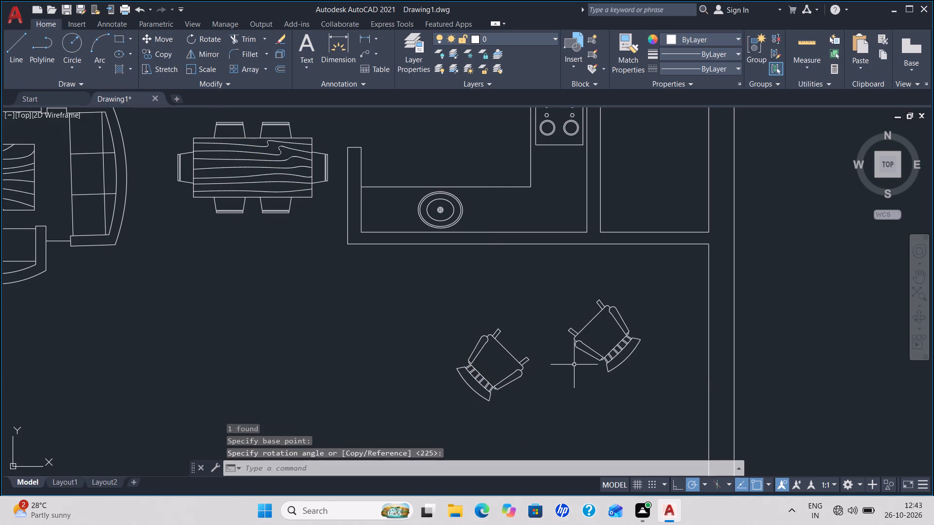
Draw a round side table with a radius of about 0.2 just south of the gap between the two chairs.
scroll(579, 407, down, 1)
middle_drag(581, 420, 552, 326)
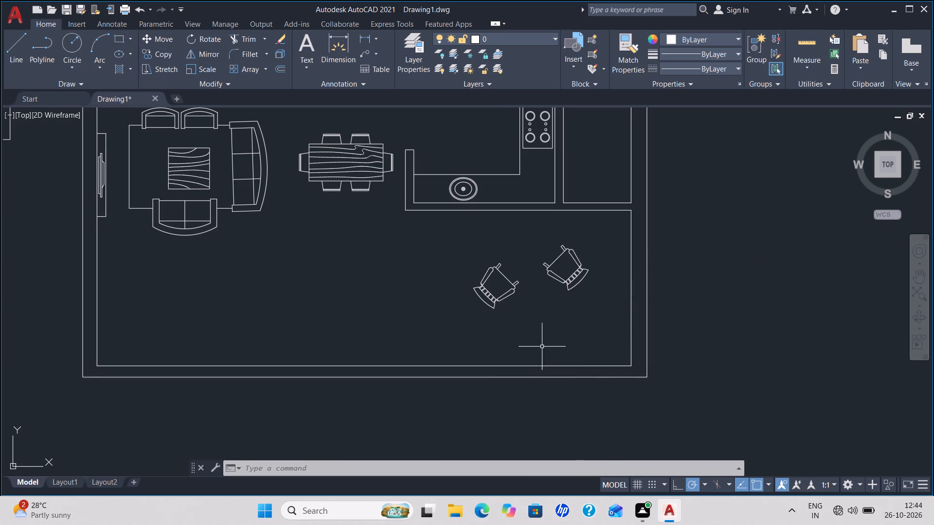
key(c)
key(Return)
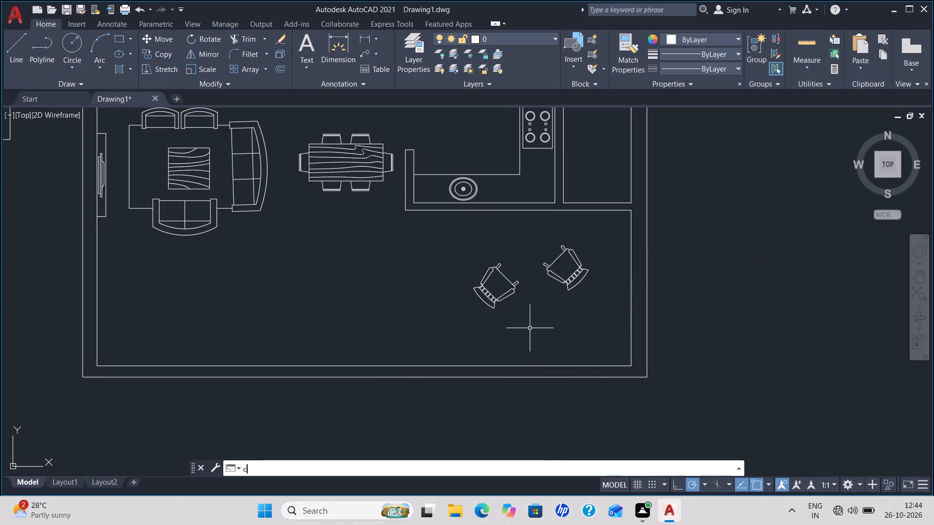
click(536, 293)
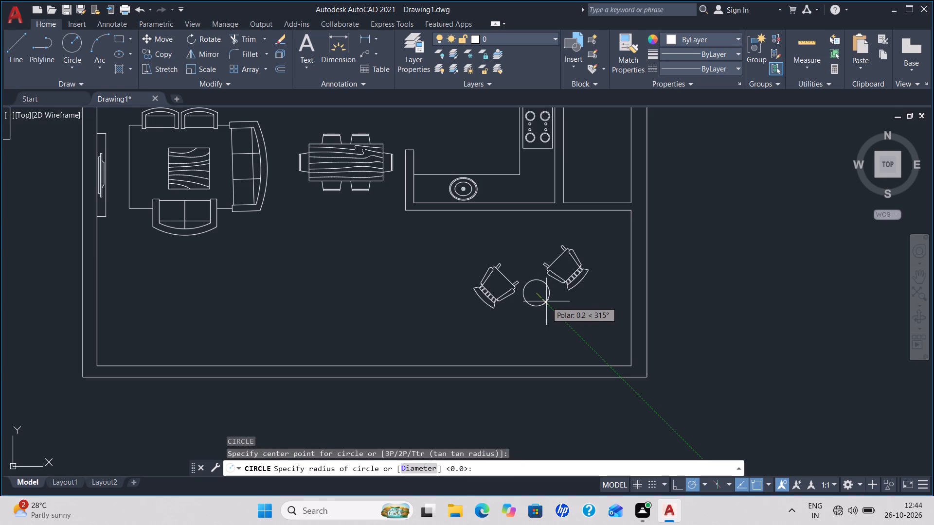
click(546, 301)
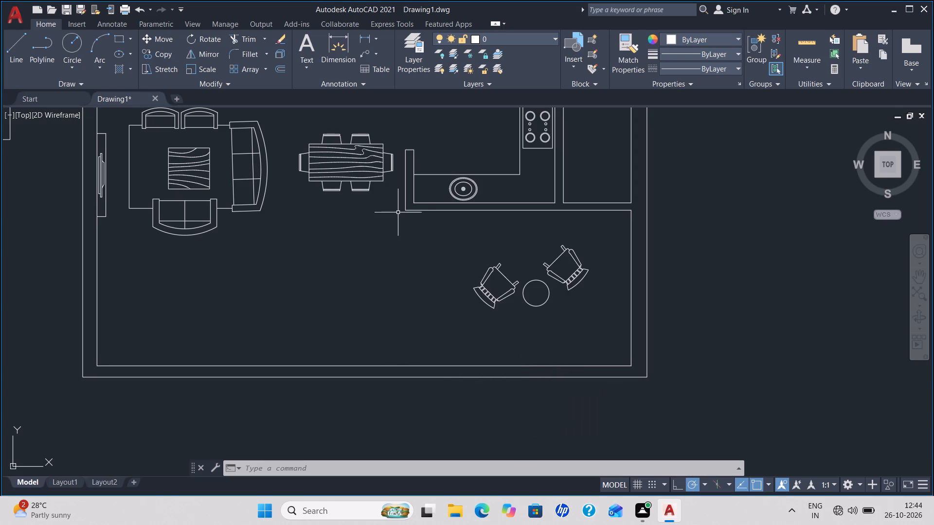
Extend both lines of the kitchen's short west wall south to the inner line of the house's south wall.
text(ex)
key(Return)
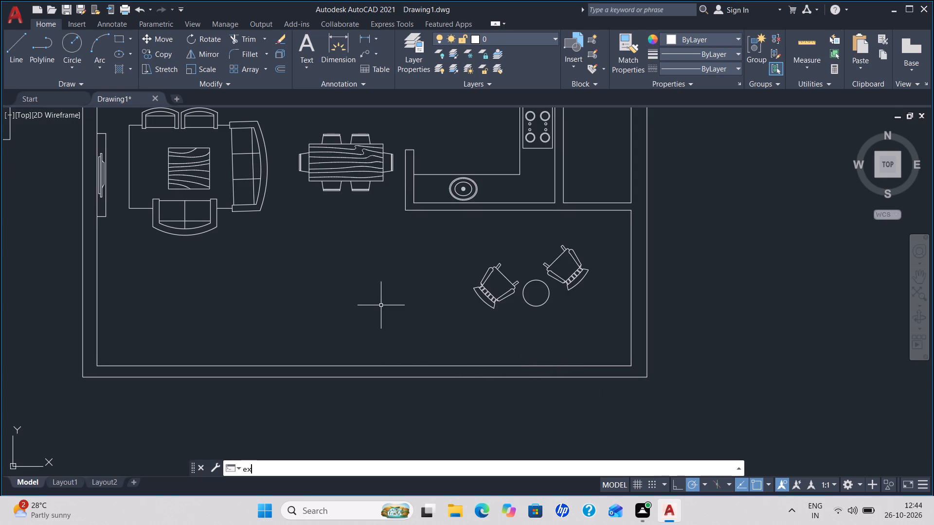
click(407, 196)
click(414, 194)
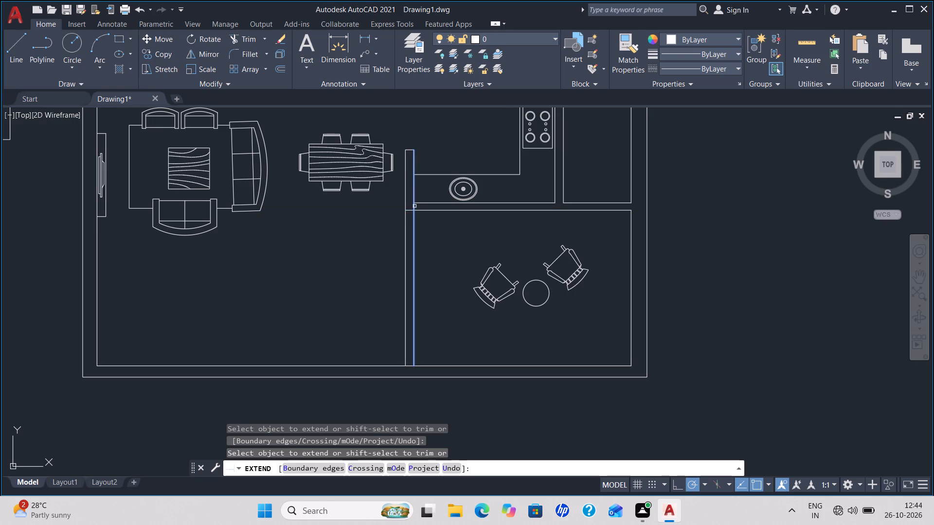
click(414, 206)
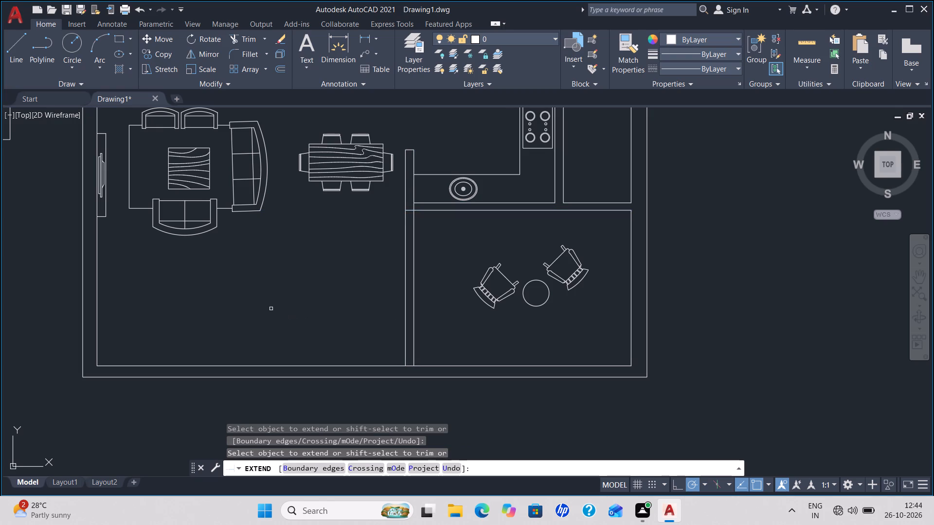
key(Escape)
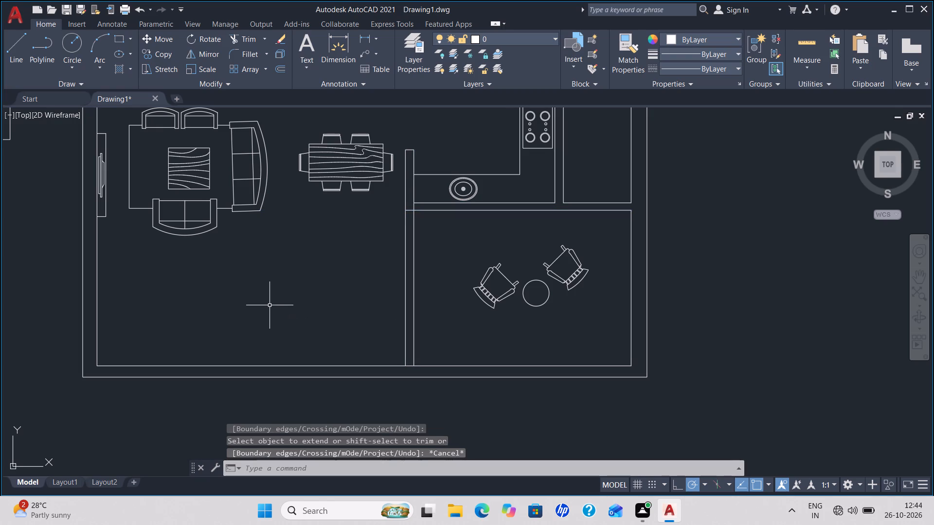
Trim the overlapping wall lines where the new partition meets the kitchen's south wall and the inner line of the house's south wall.
scroll(414, 202, up, 3)
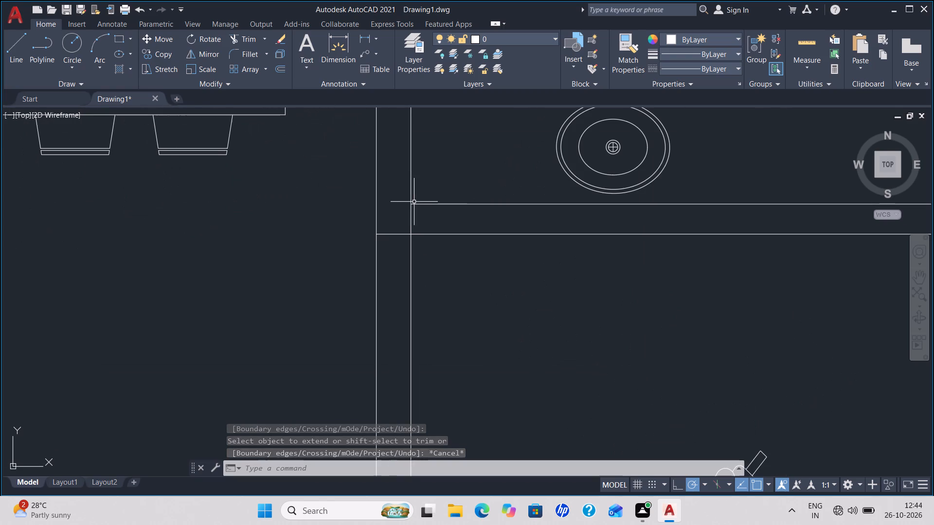
text(tr)
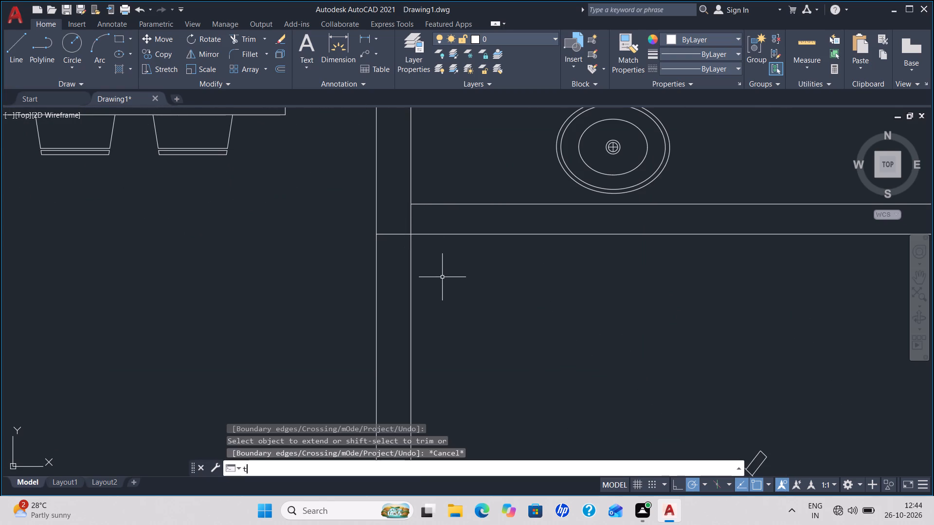
key(space)
key(space)
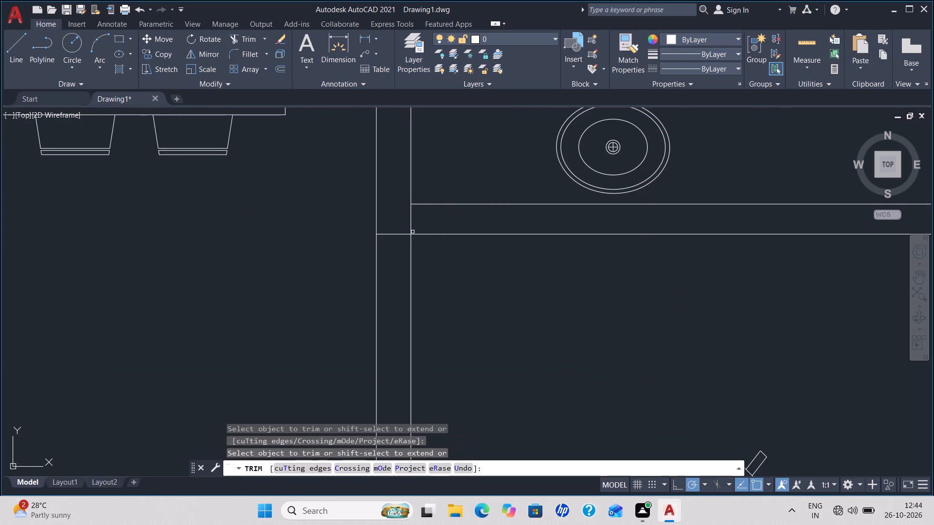
click(412, 225)
scroll(562, 382, down, 1)
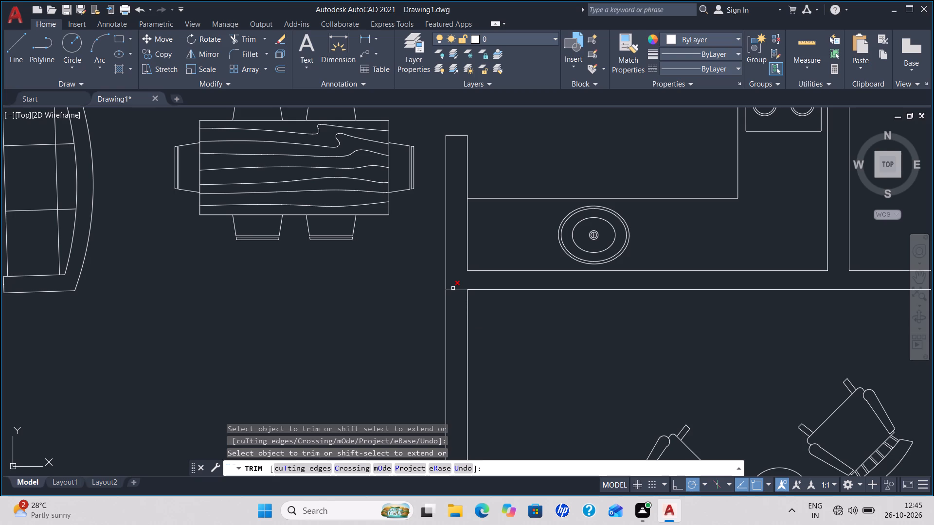
click(453, 288)
scroll(588, 376, down, 2)
middle_drag(585, 377, 577, 361)
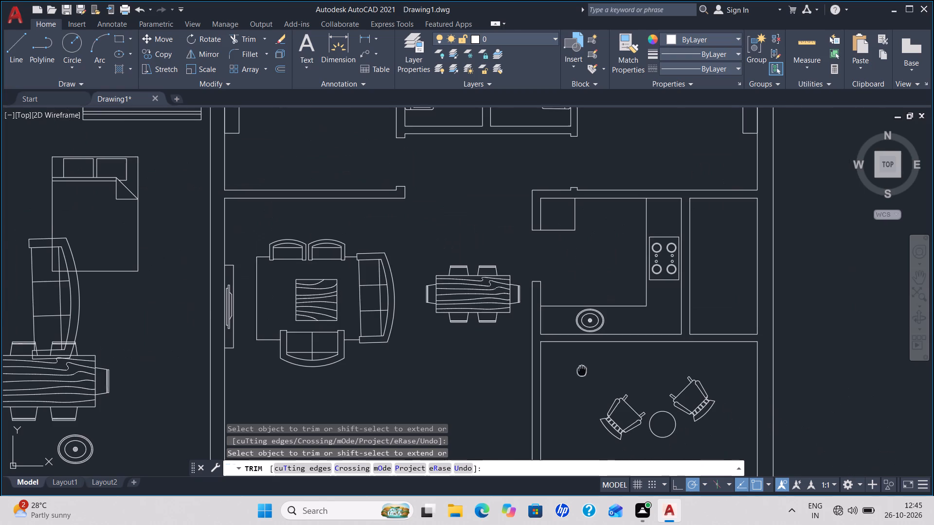
middle_drag(577, 361, 520, 209)
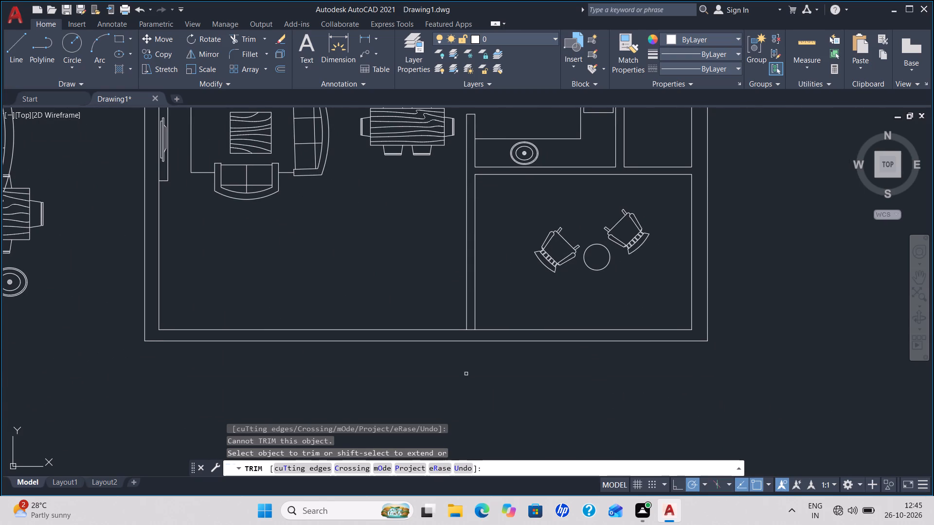
click(470, 328)
key(Escape)
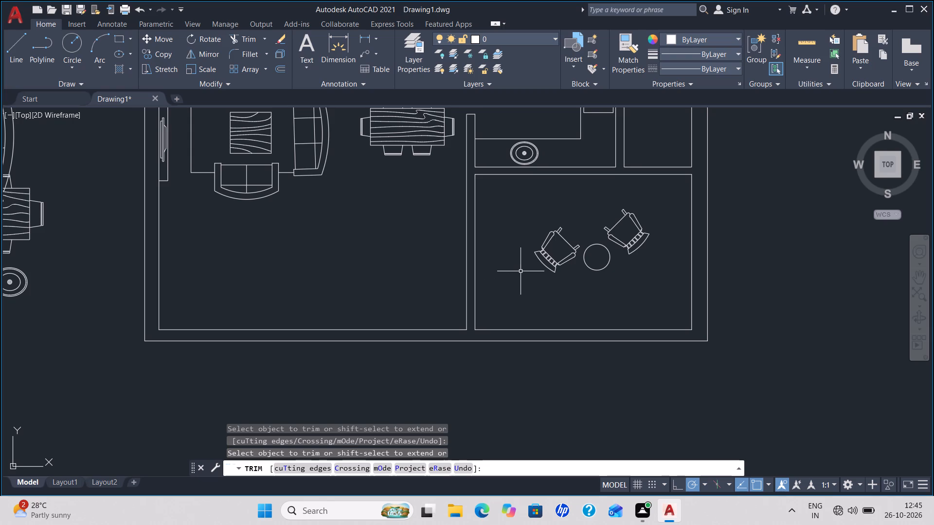
Extend the new partition's east line through the south wall to the house's outer wall line.
text(ex)
key(Return)
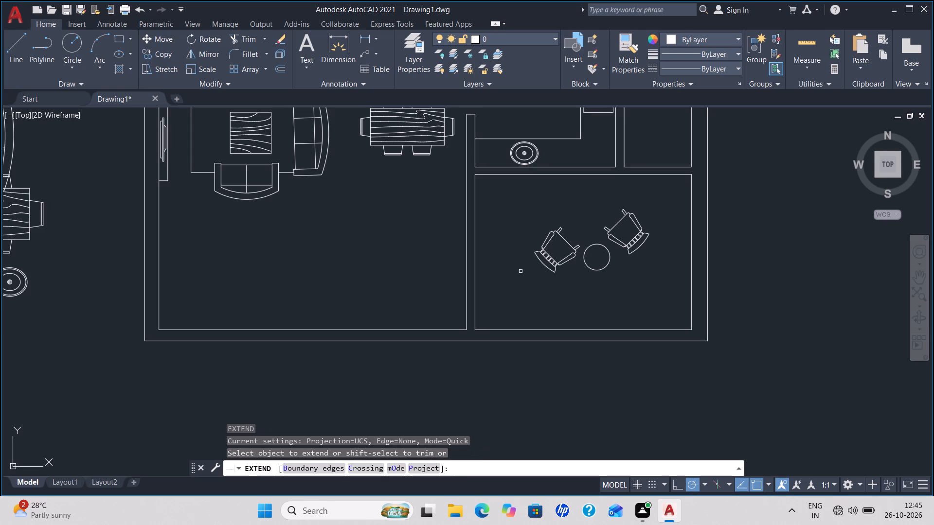
click(476, 321)
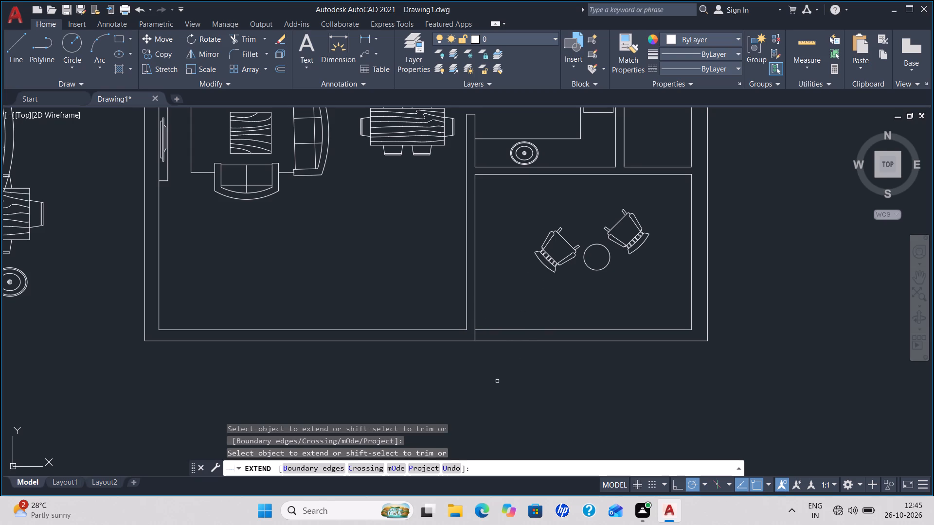
key(Escape)
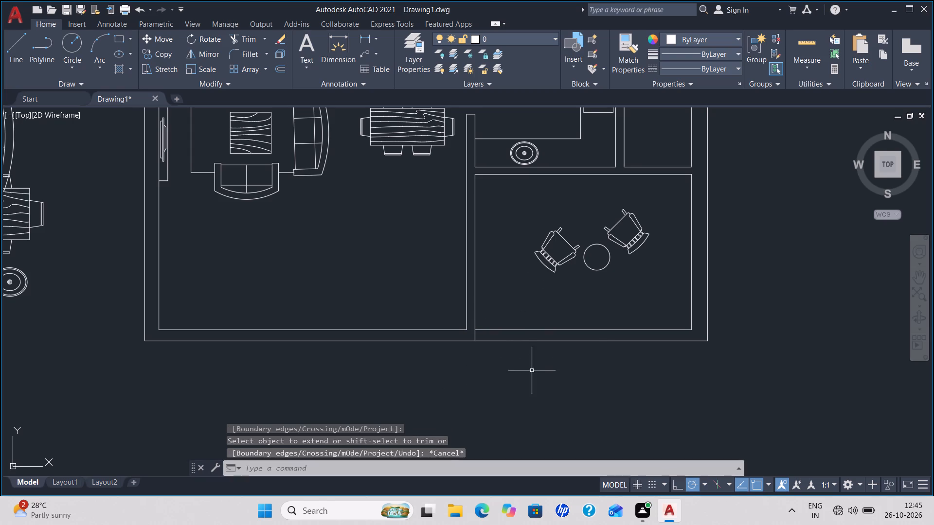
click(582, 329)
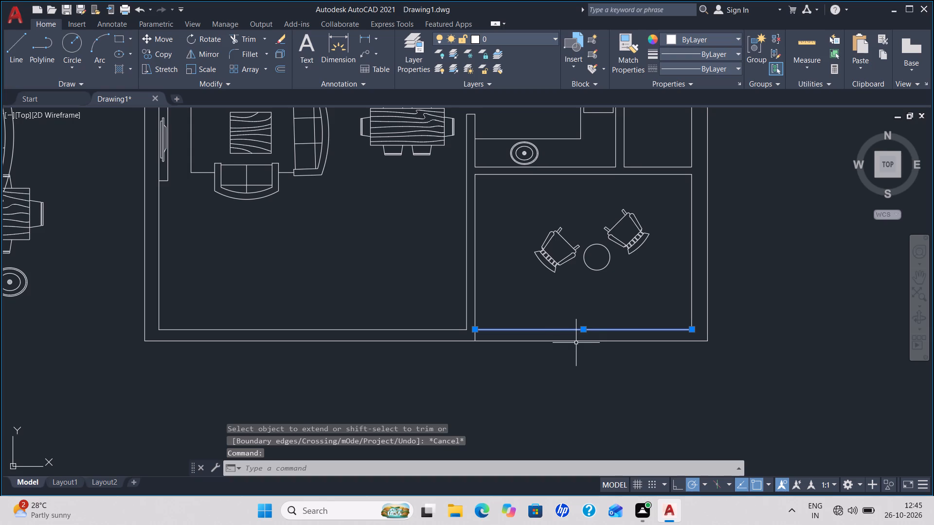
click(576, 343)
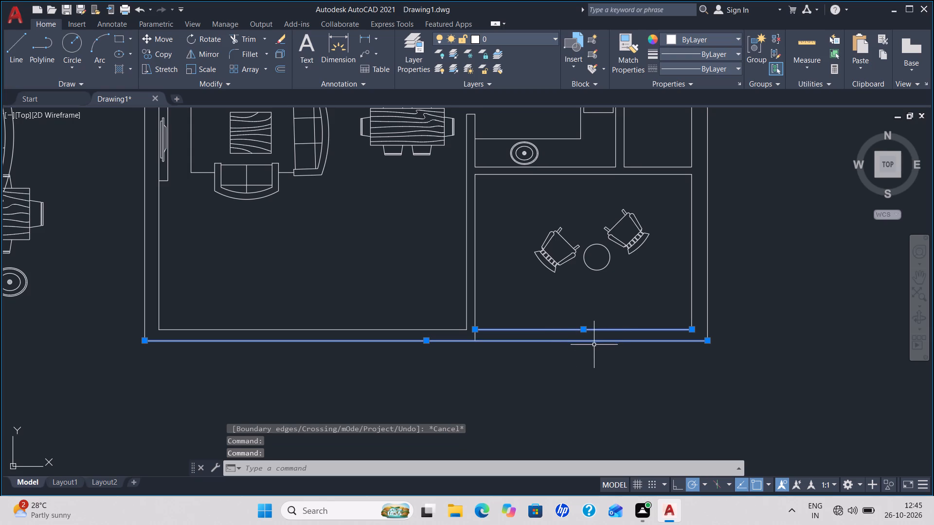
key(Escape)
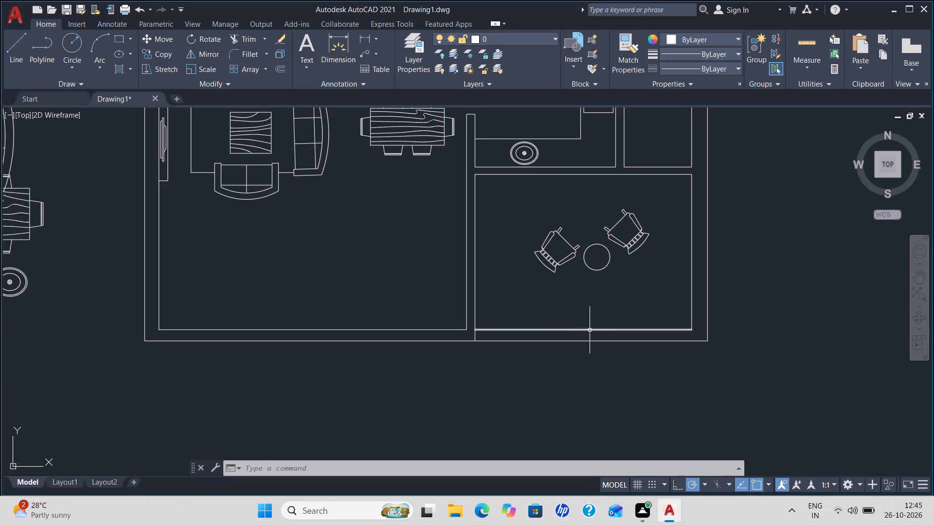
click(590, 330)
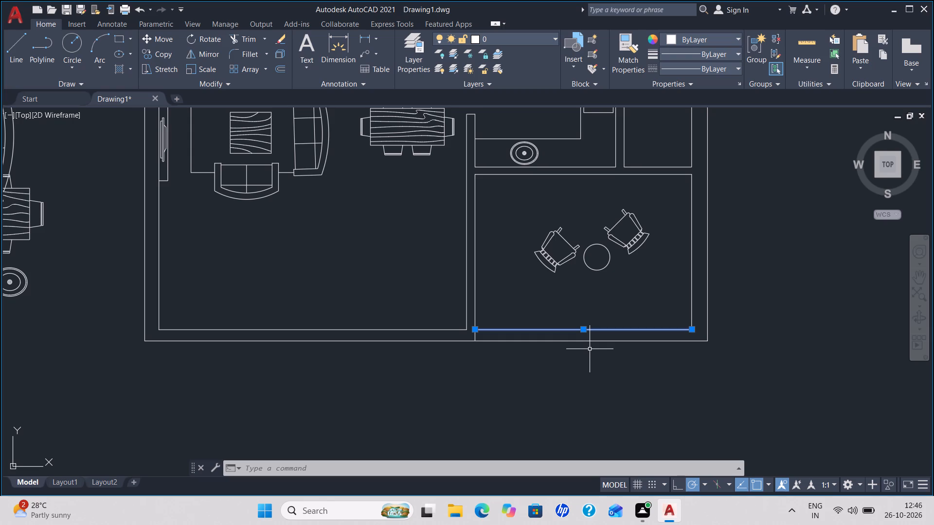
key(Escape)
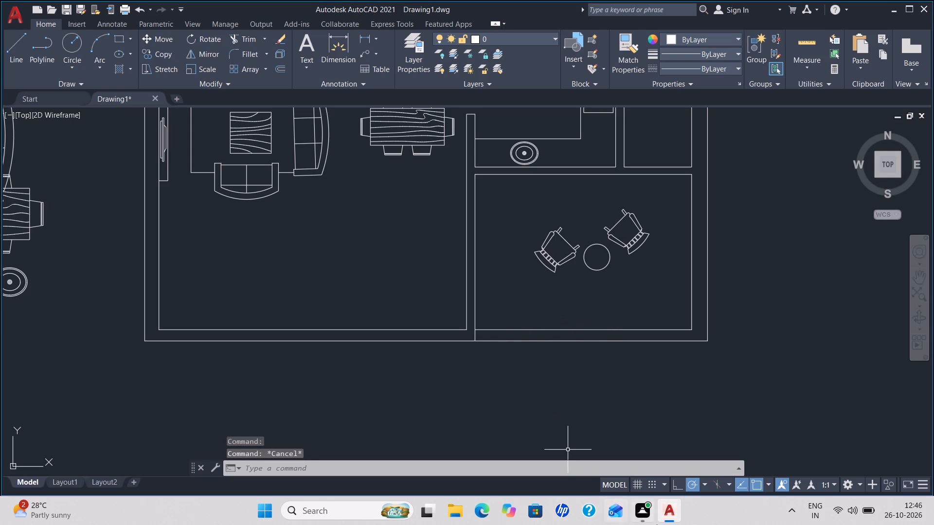
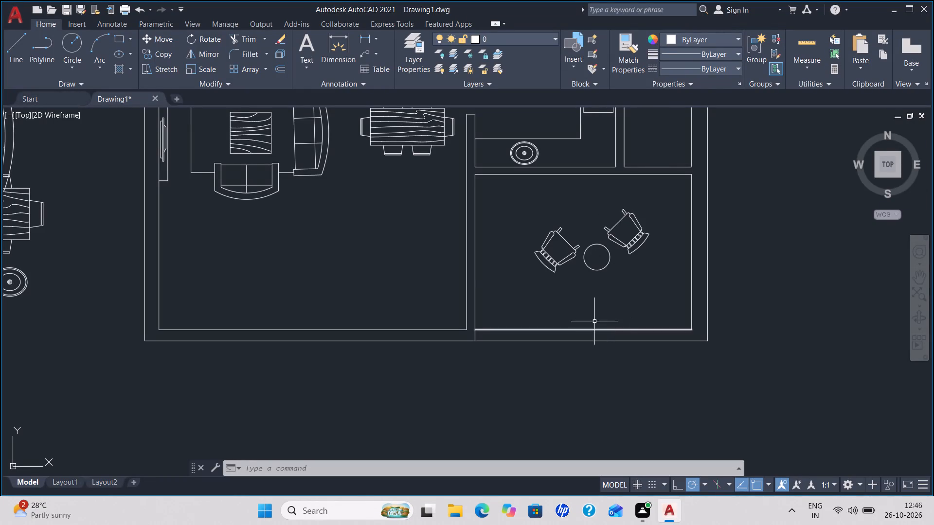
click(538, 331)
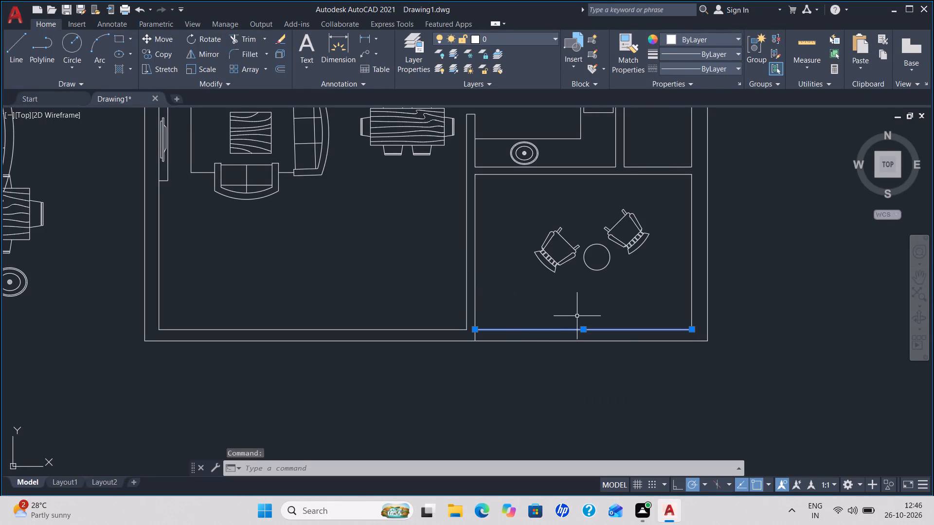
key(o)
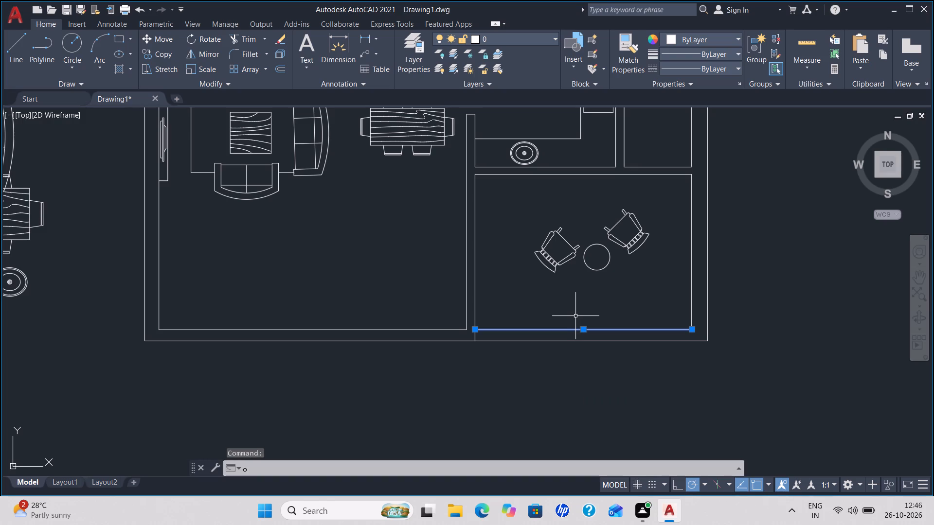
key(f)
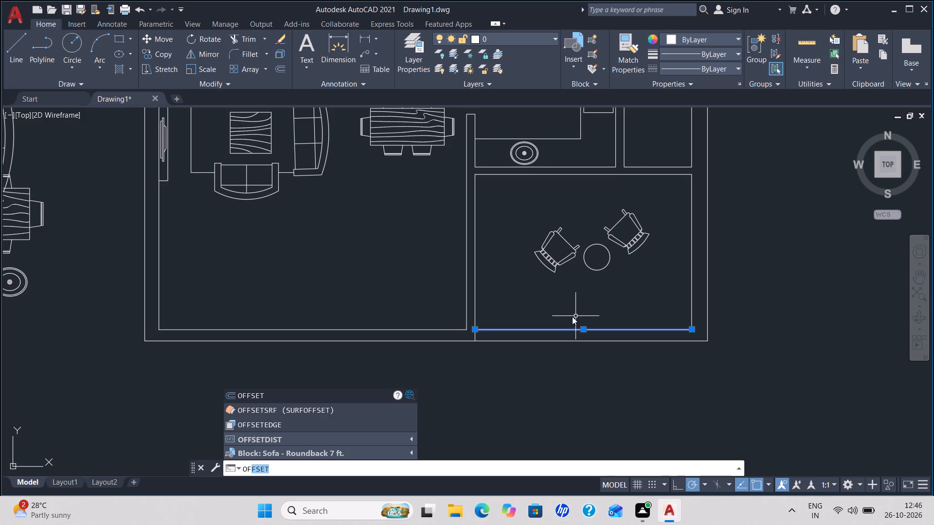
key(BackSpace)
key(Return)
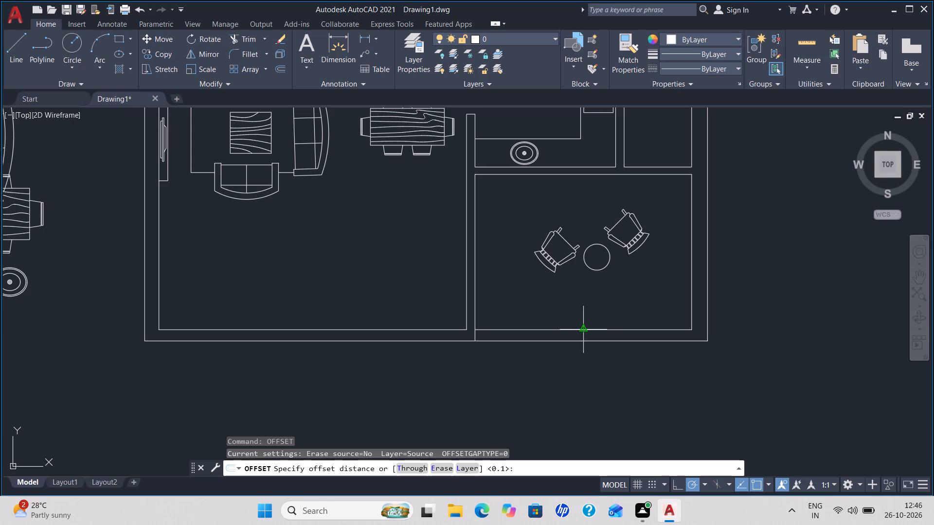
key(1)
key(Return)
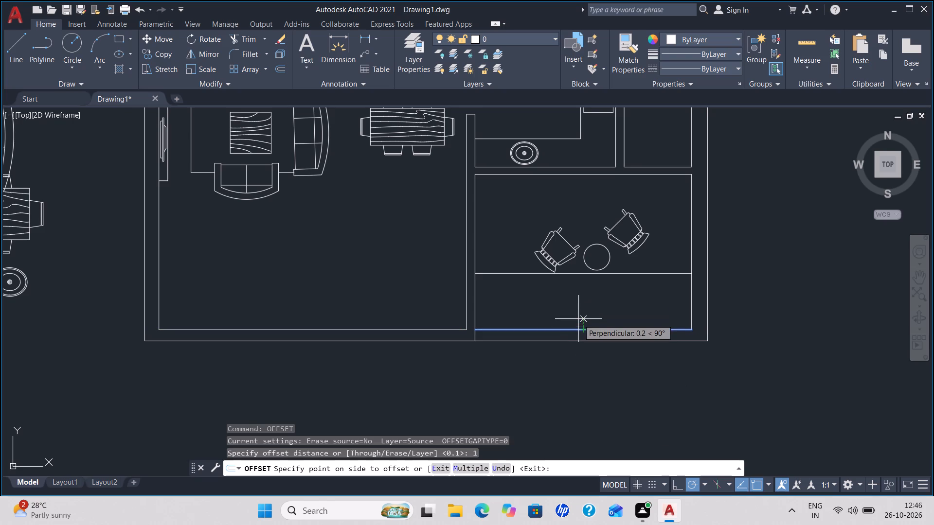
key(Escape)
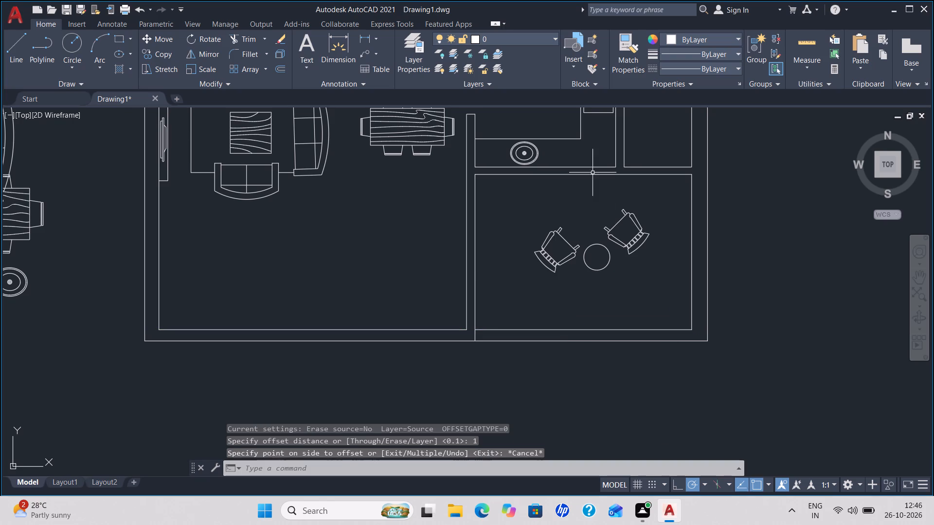
Offset the north wall line of the southeast seating room 1 unit south into the room.
click(579, 174)
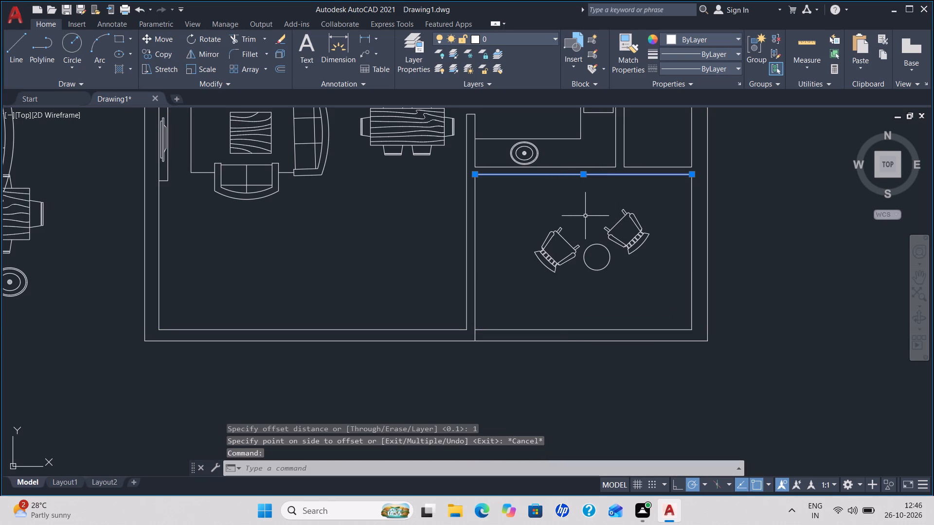
key(o)
key(Return)
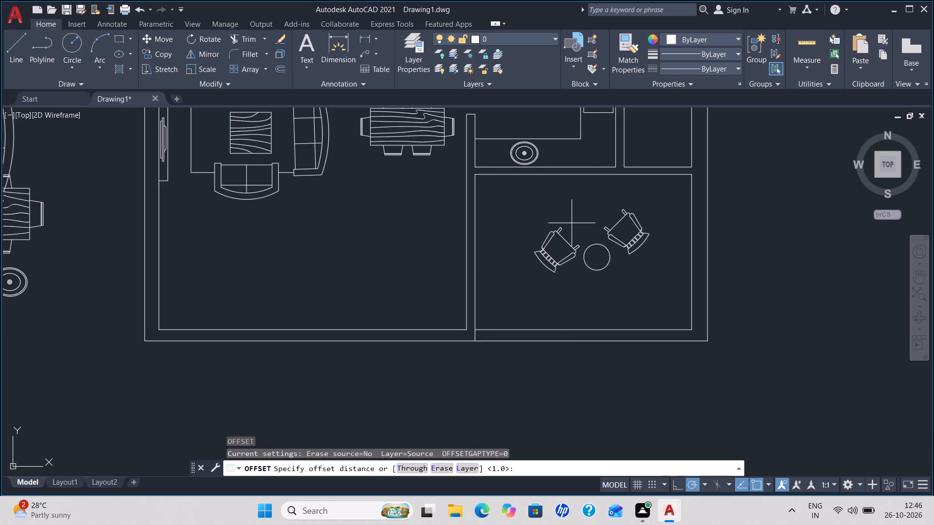
key(Return)
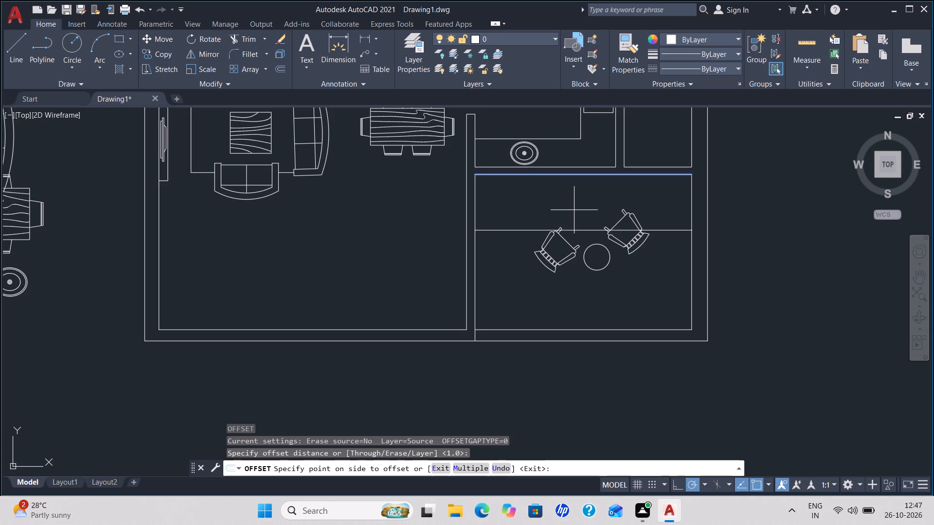
click(574, 210)
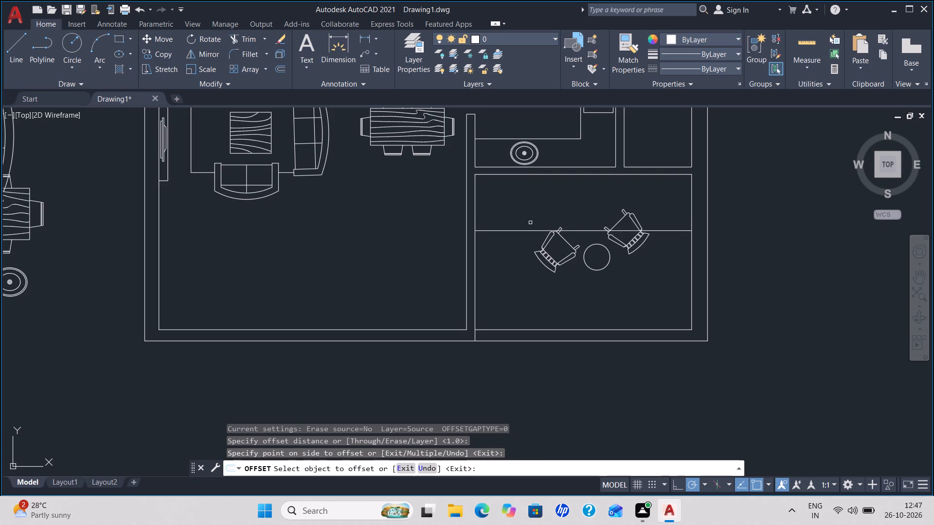
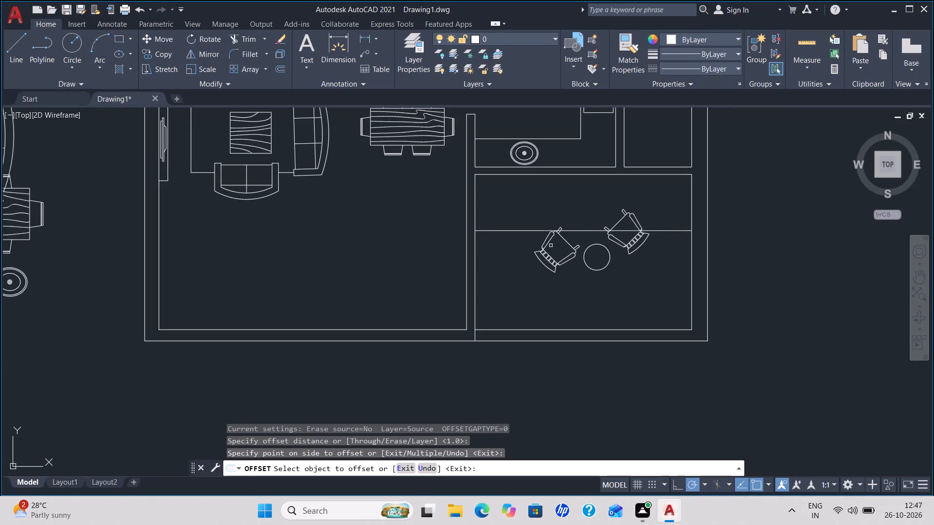
Move the east chair of the southeast seating room south, clear of the offset line and closer to the south wall.
key(Escape)
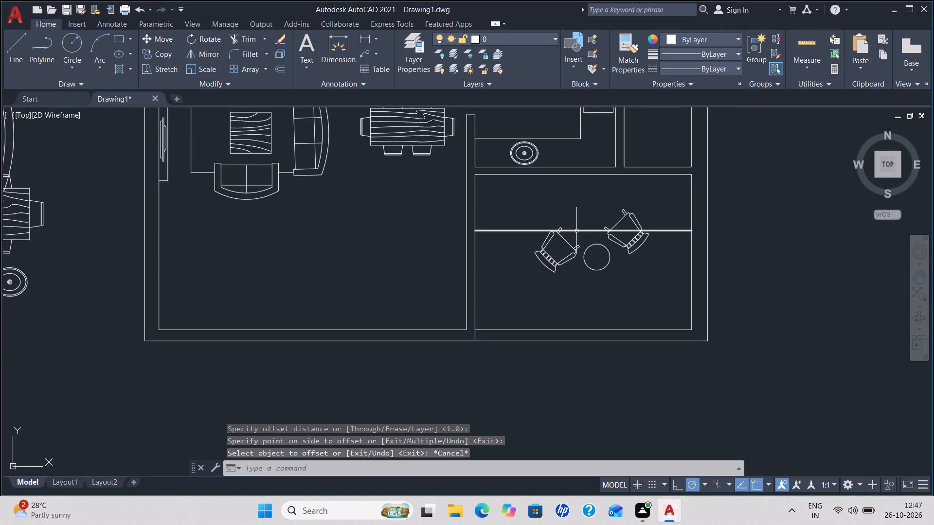
click(631, 250)
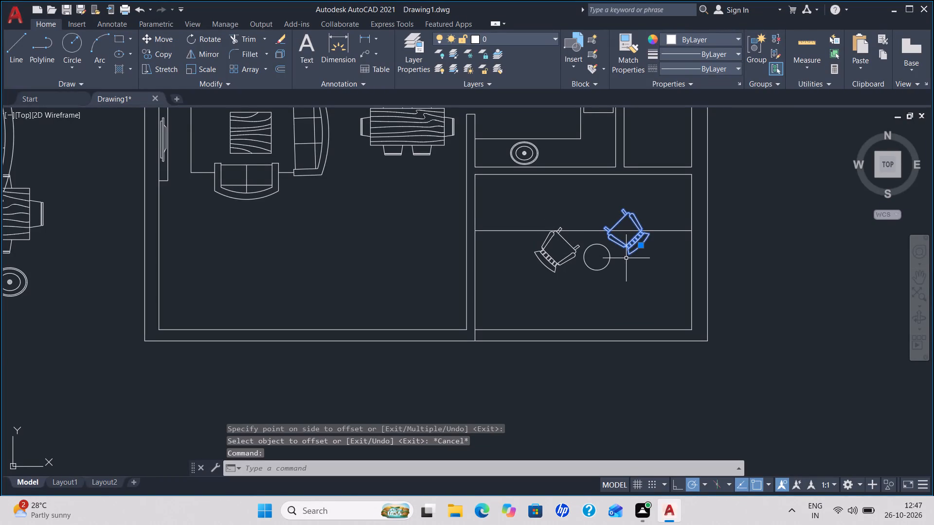
key(m)
key(Return)
click(638, 244)
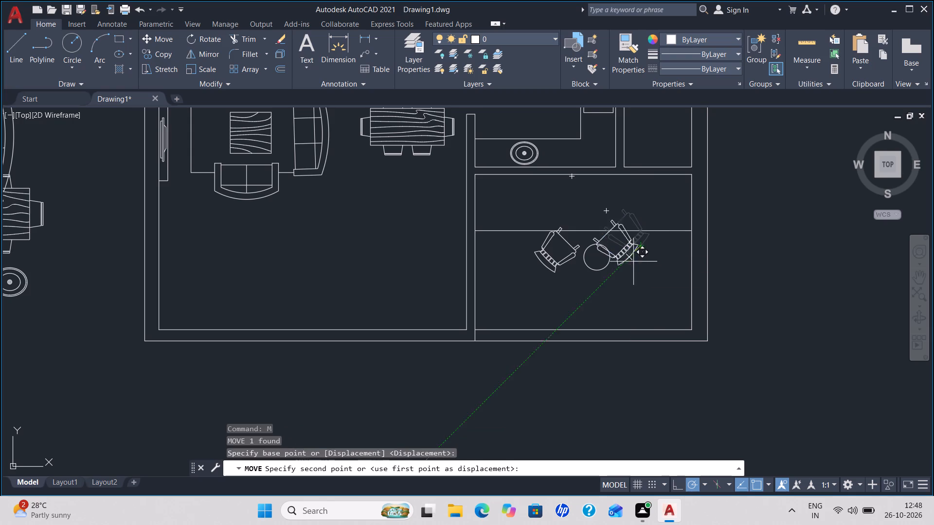
click(657, 284)
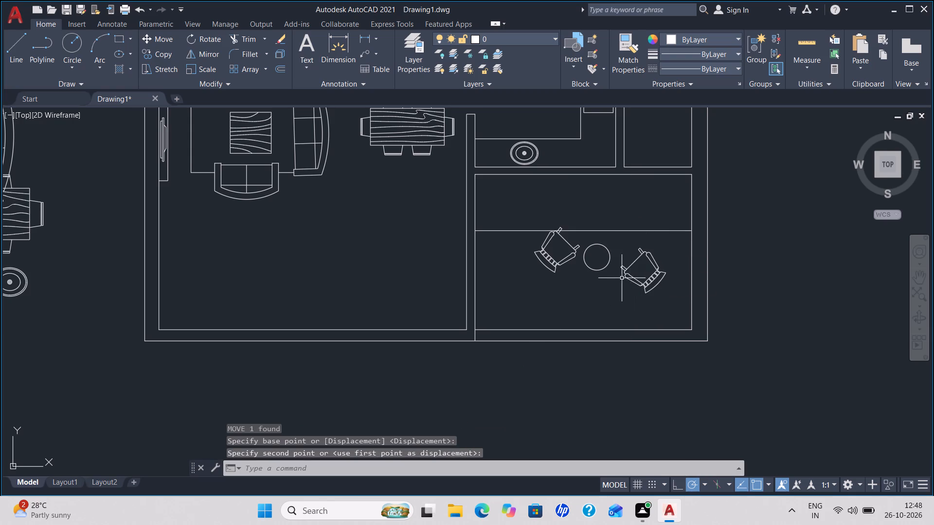
click(658, 273)
key(m)
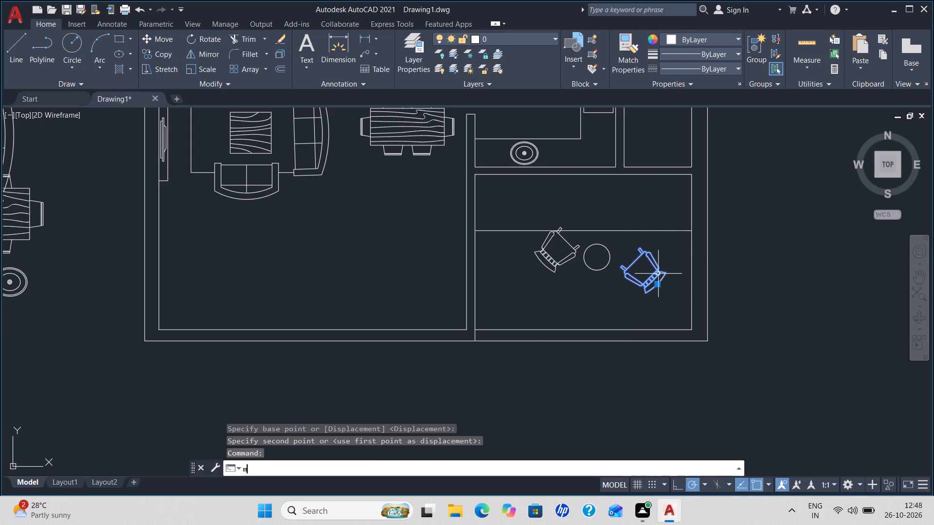
key(Return)
click(656, 274)
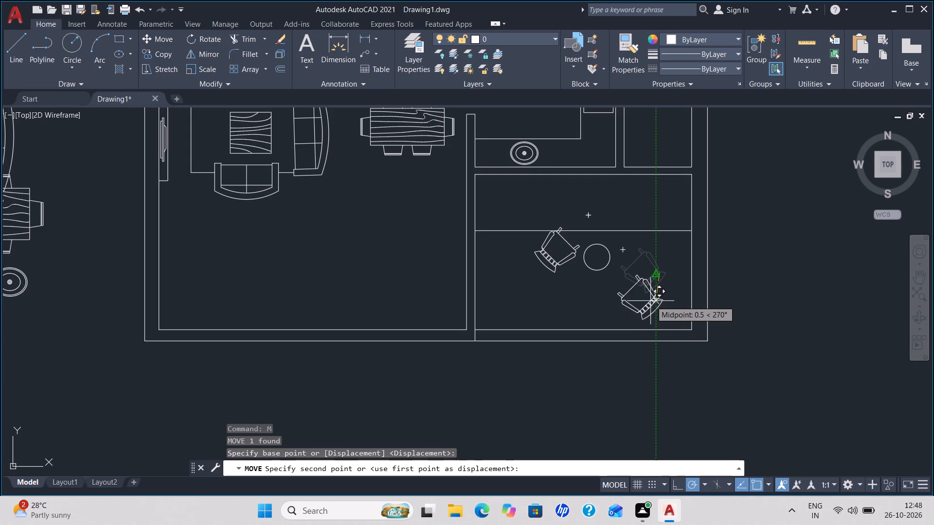
click(647, 300)
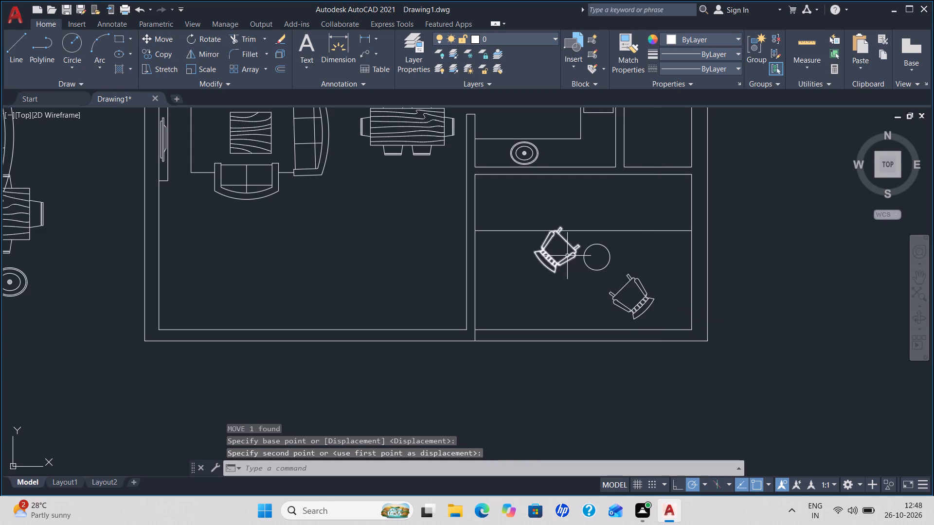
Move the west chair south below the offset line so it sits level with and facing the east chair.
click(568, 256)
key(m)
key(Return)
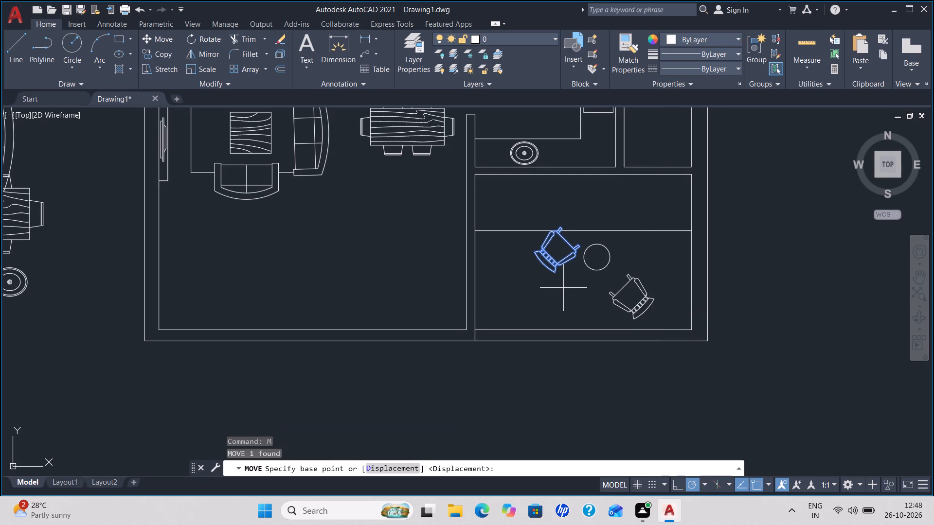
click(547, 264)
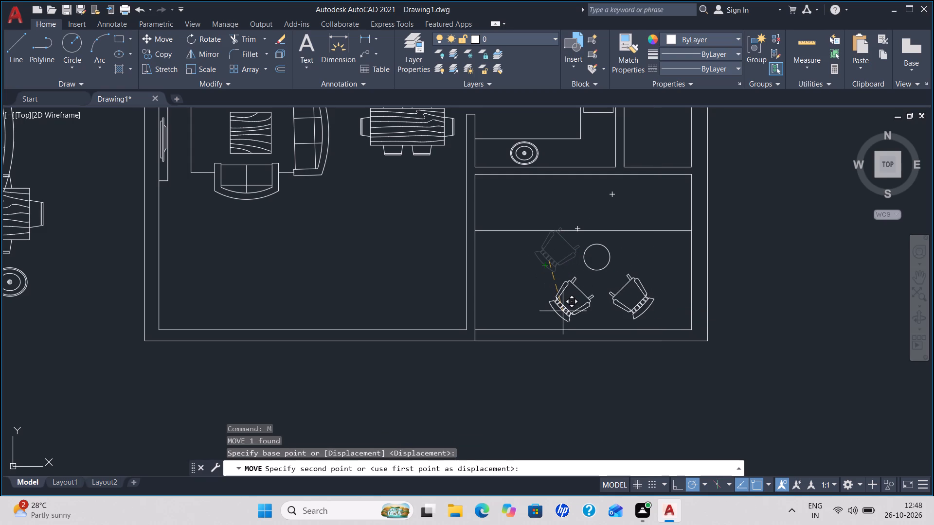
click(562, 309)
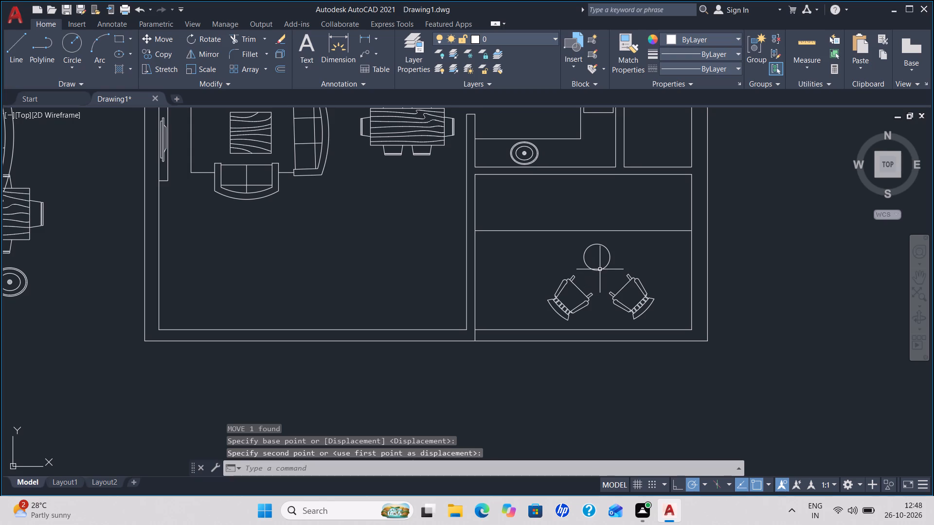
Move the round table about 0.2 units south, centring it between the two chairs at their north side.
click(600, 267)
key(comma)
key(BackSpace)
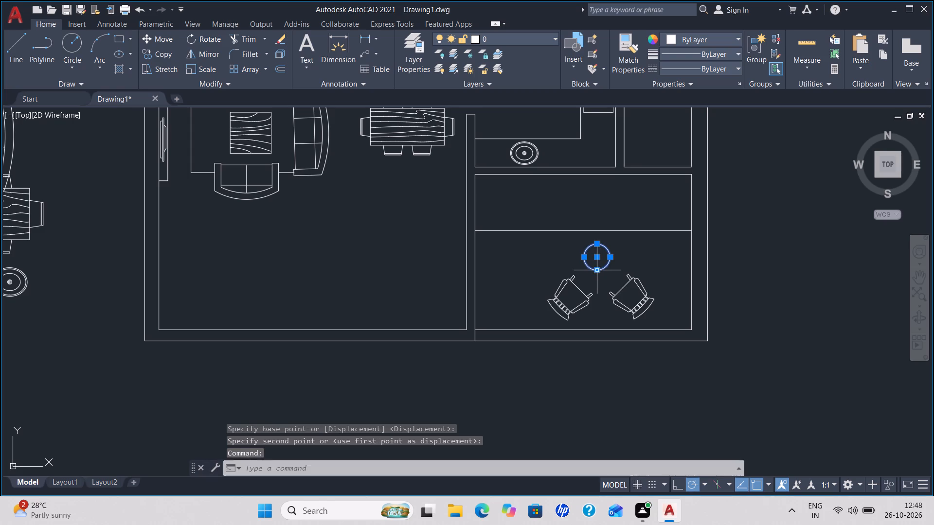
key(m)
key(Return)
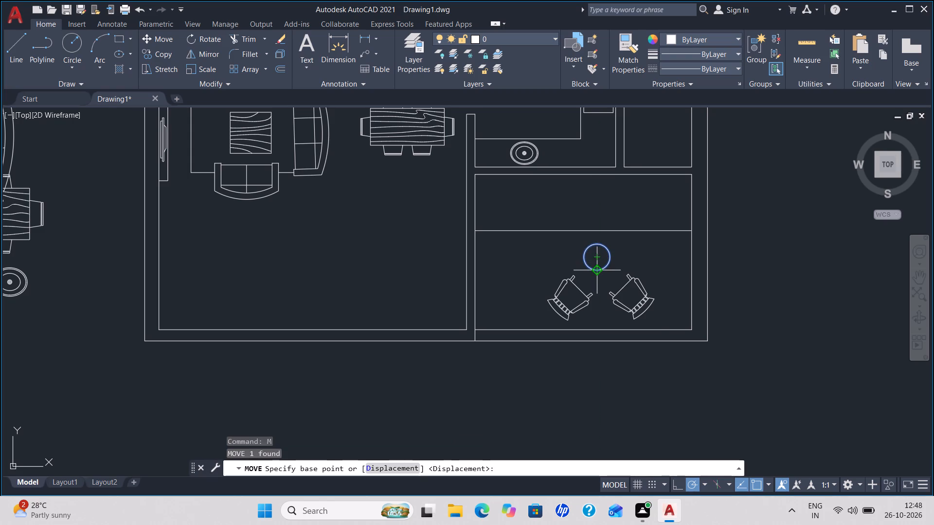
click(597, 268)
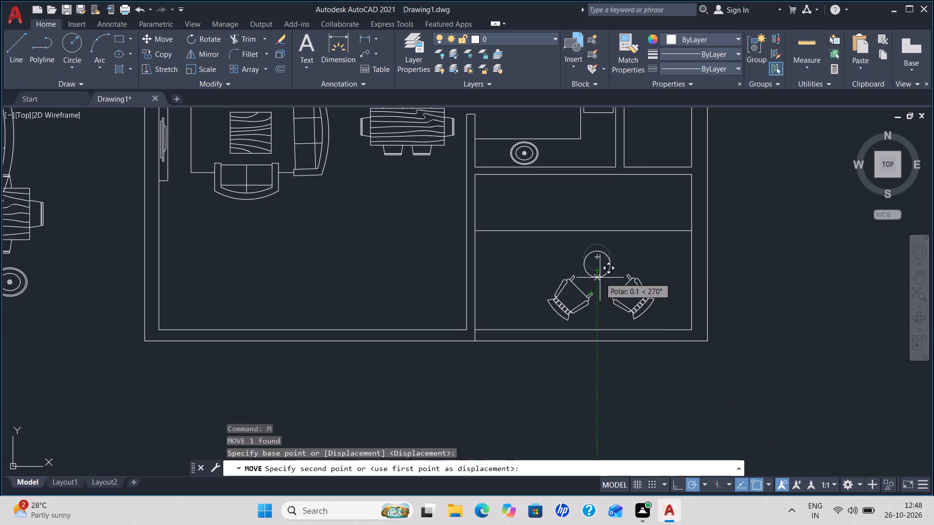
scroll(597, 283, up, 3)
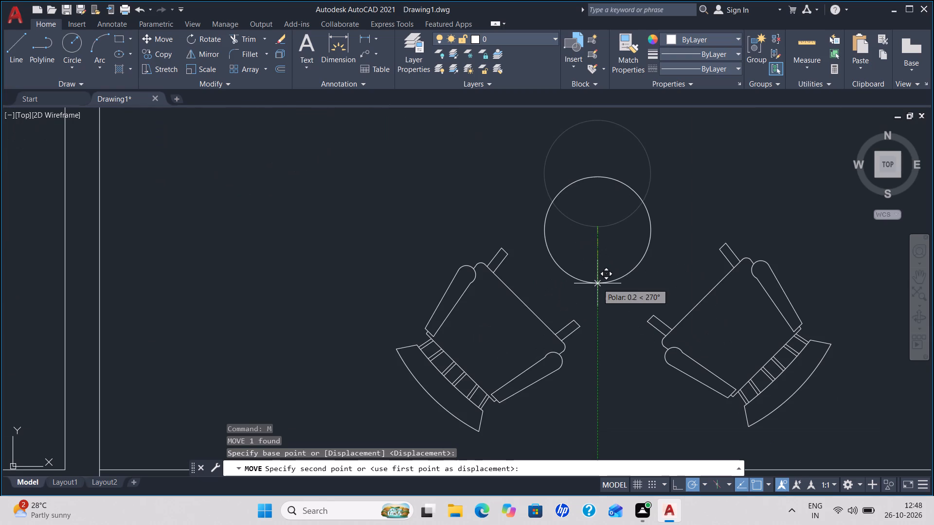
click(610, 286)
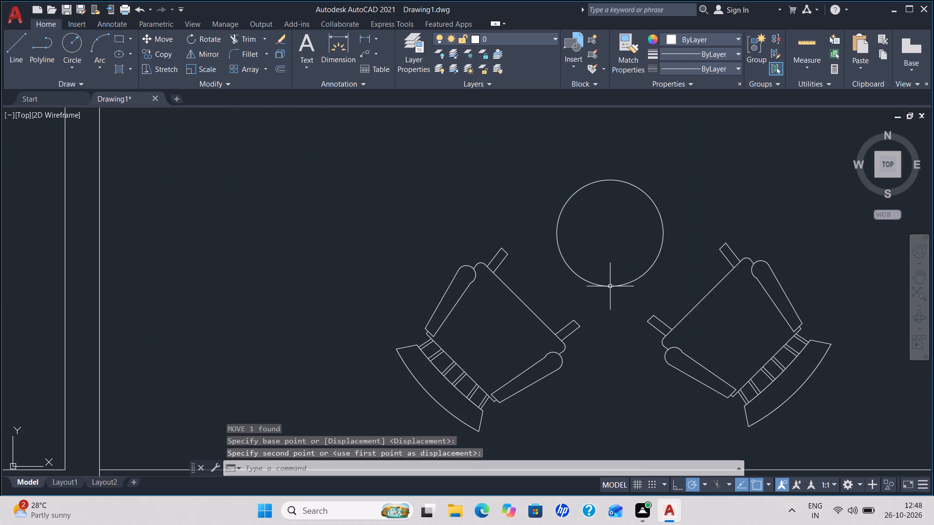
key(Escape)
scroll(604, 254, down, 1)
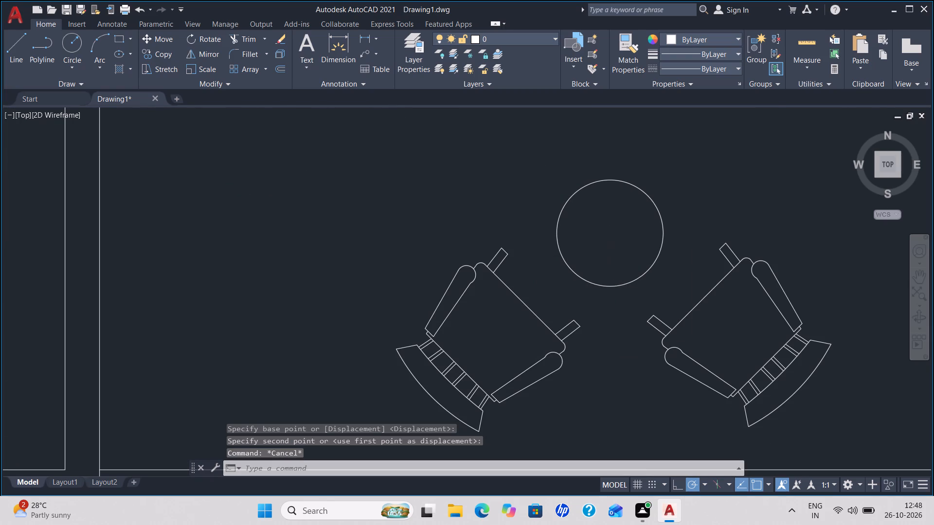
scroll(604, 254, down, 1)
scroll(645, 271, down, 2)
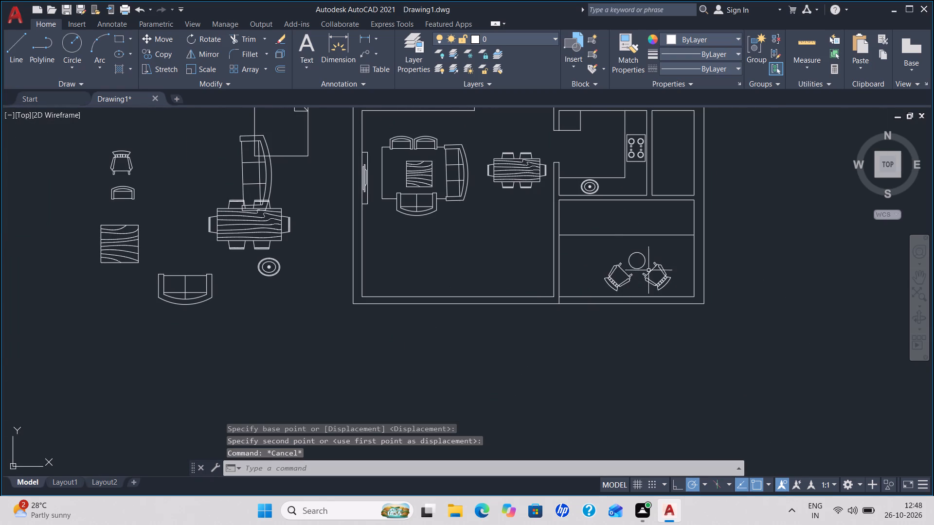
middle_drag(546, 206, 537, 354)
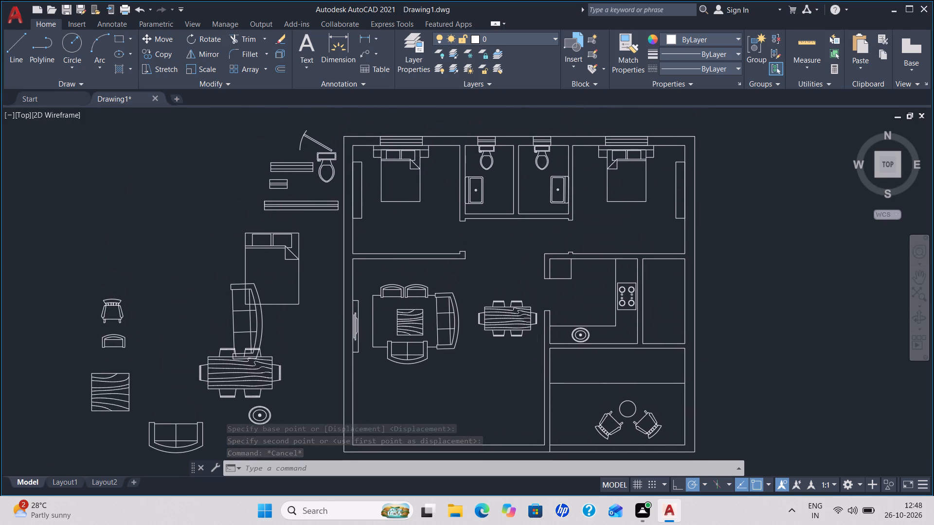
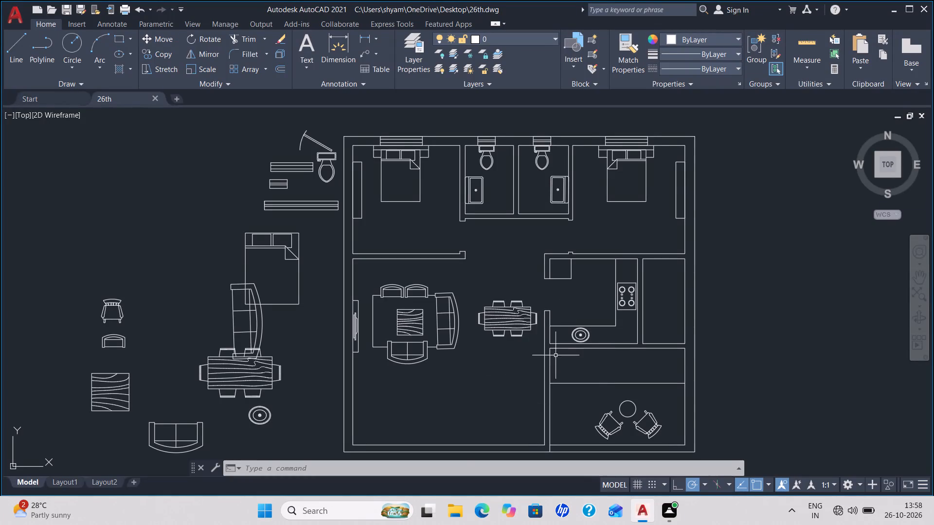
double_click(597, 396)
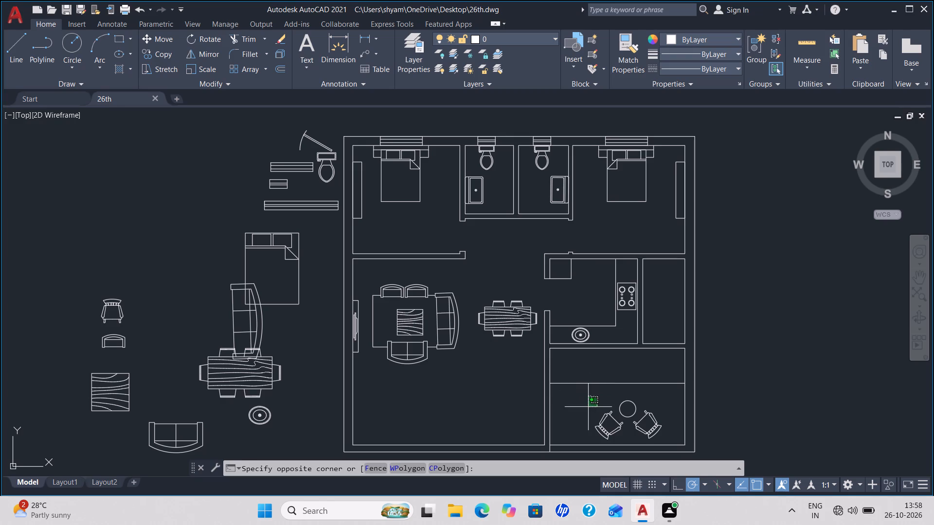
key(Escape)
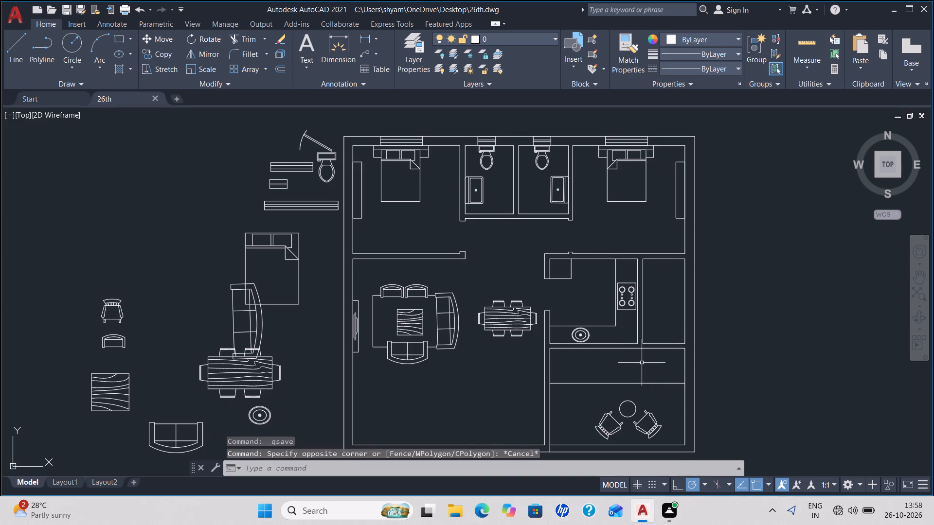
Open DesignCenter and examine the blocks in the House Designer, Kitchens and Plant Process sample drawings.
scroll(651, 386, up, 3)
middle_drag(663, 429, 588, 301)
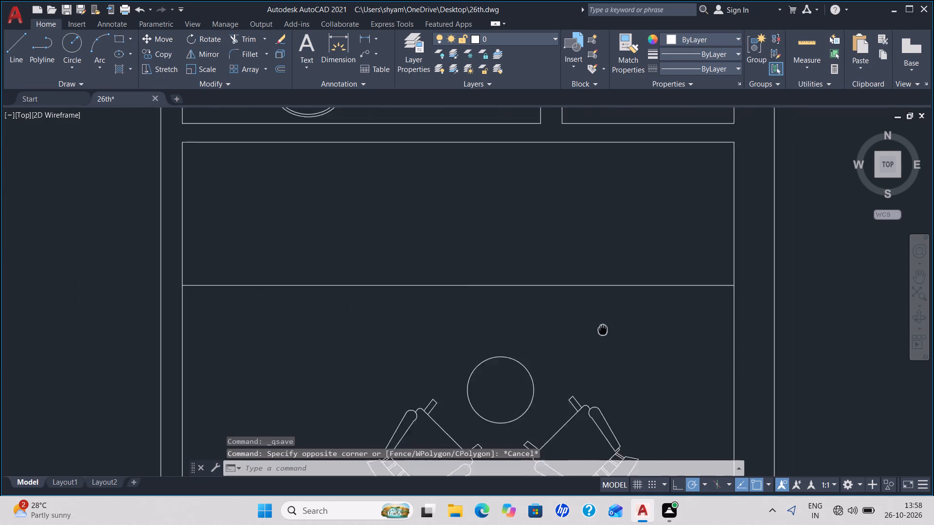
middle_drag(588, 301, 544, 219)
text(dc)
key(Return)
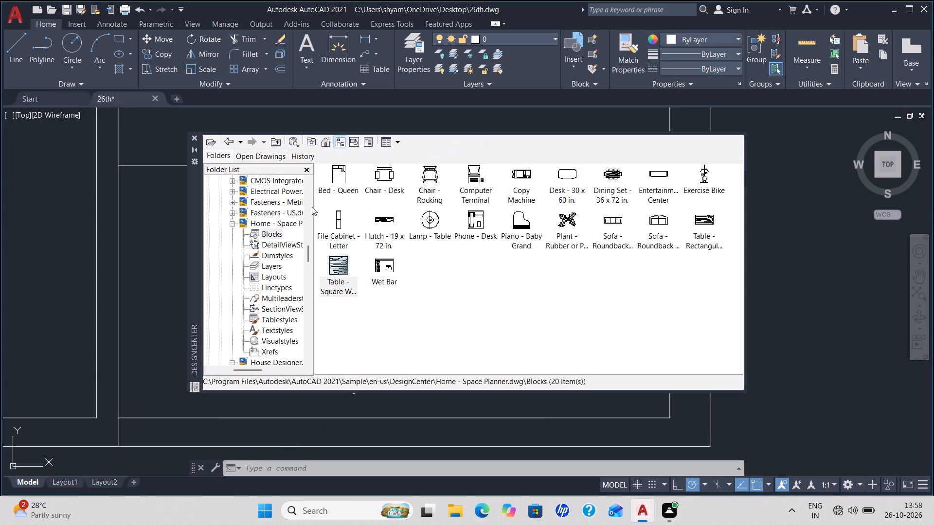
scroll(267, 216, down, 3)
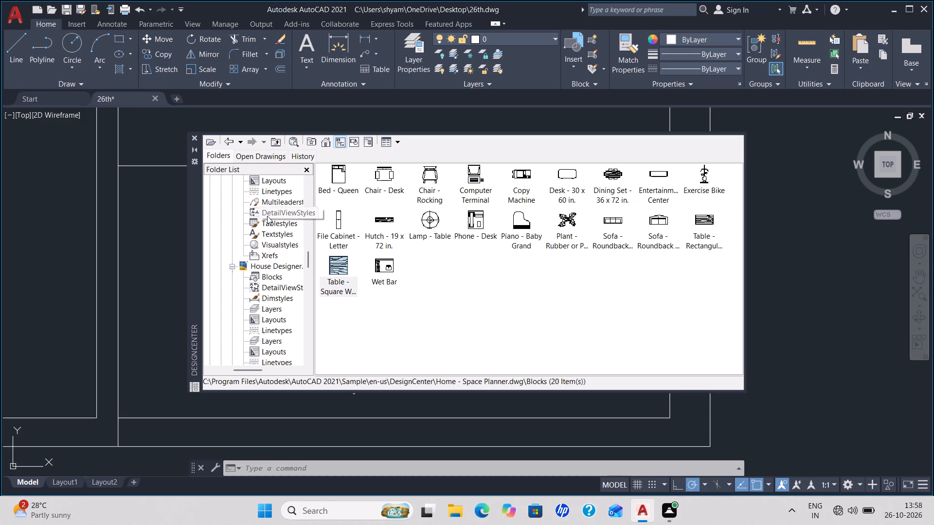
click(273, 277)
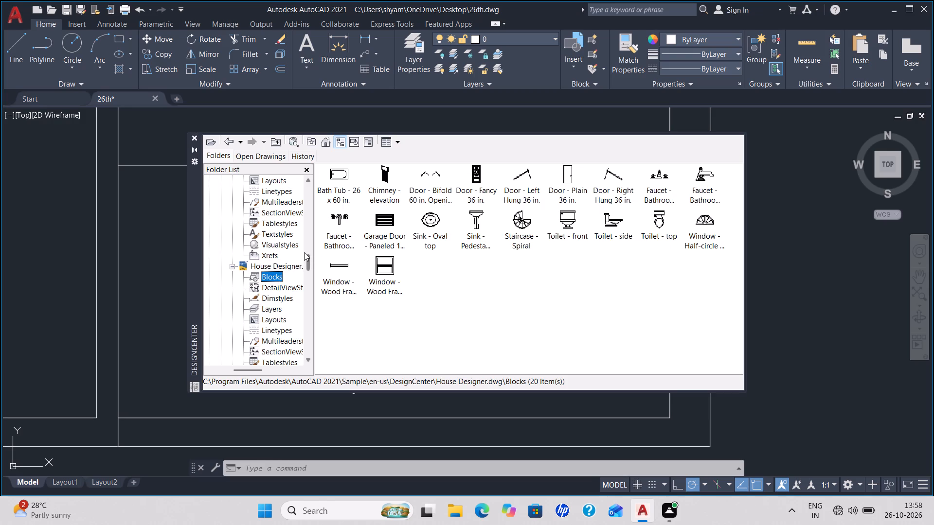
scroll(282, 252, down, 4)
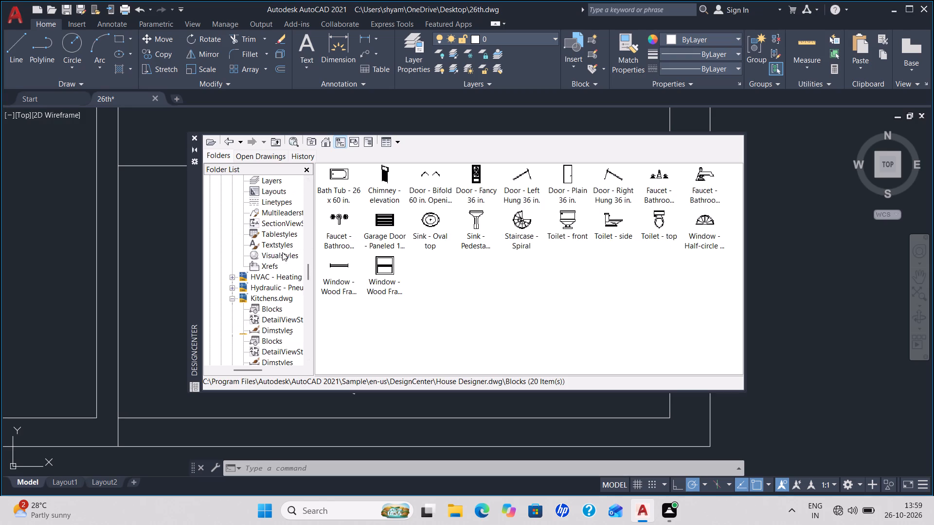
scroll(282, 252, down, 2)
click(272, 246)
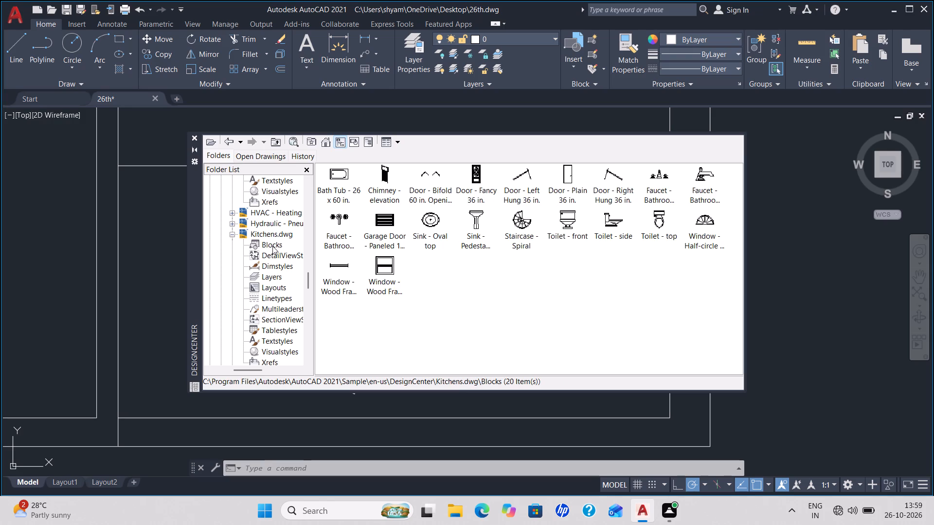
scroll(272, 246, down, 2)
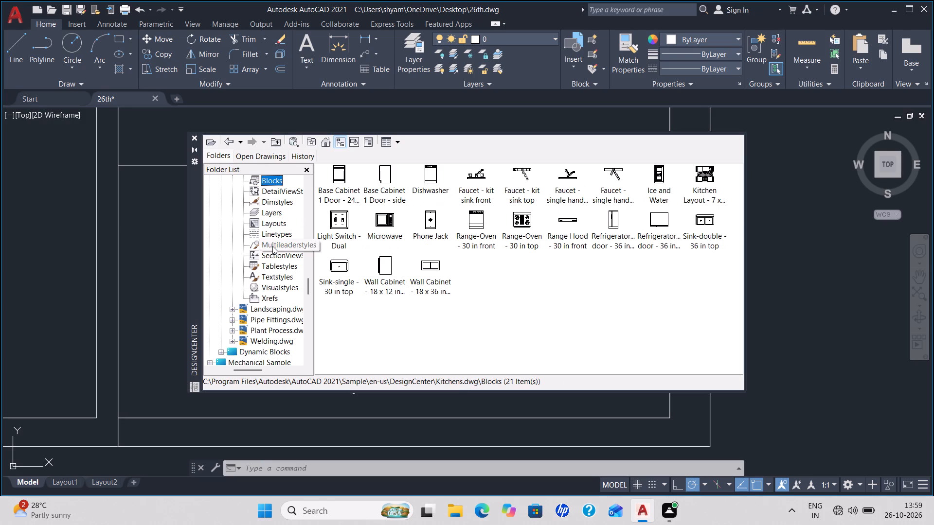
scroll(272, 246, down, 1)
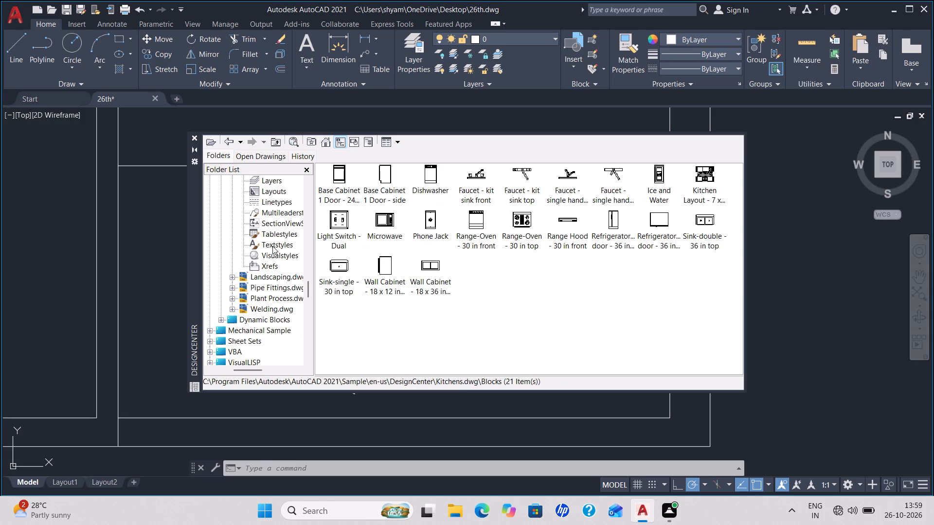
click(273, 298)
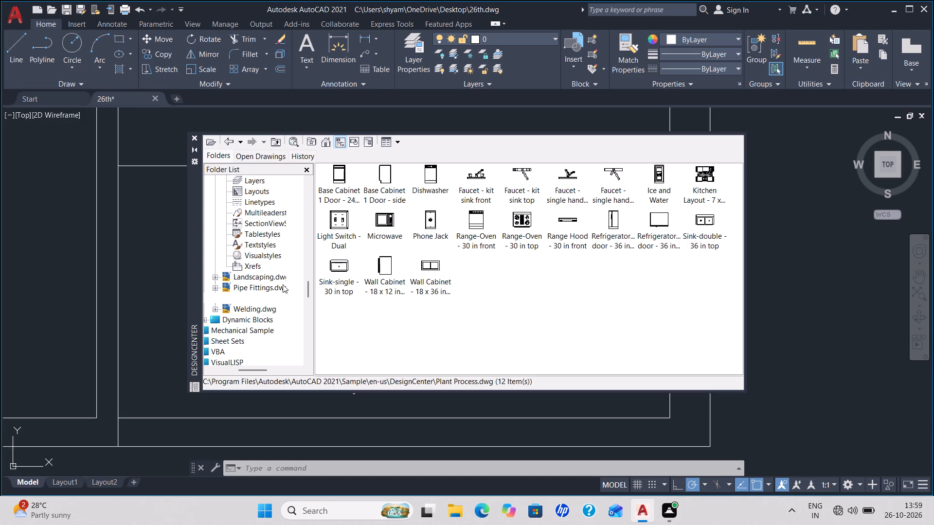
click(334, 189)
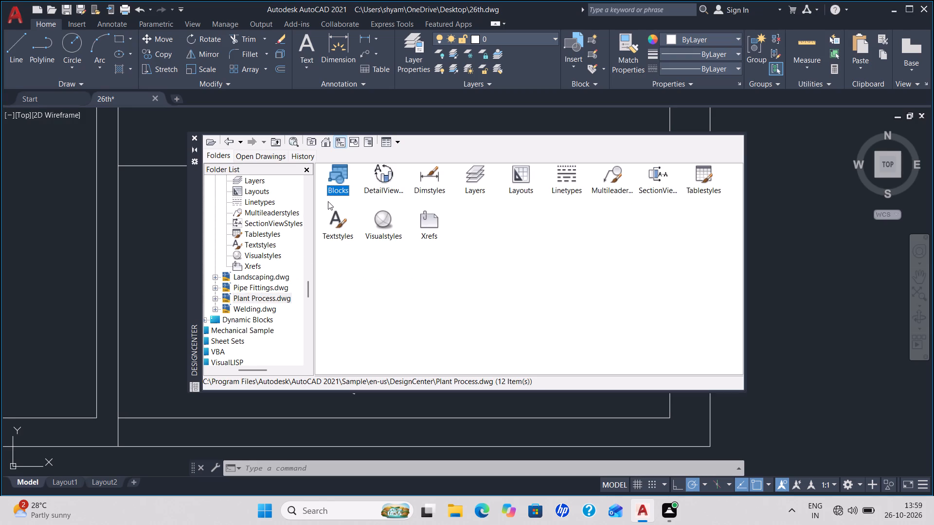
double_click(338, 177)
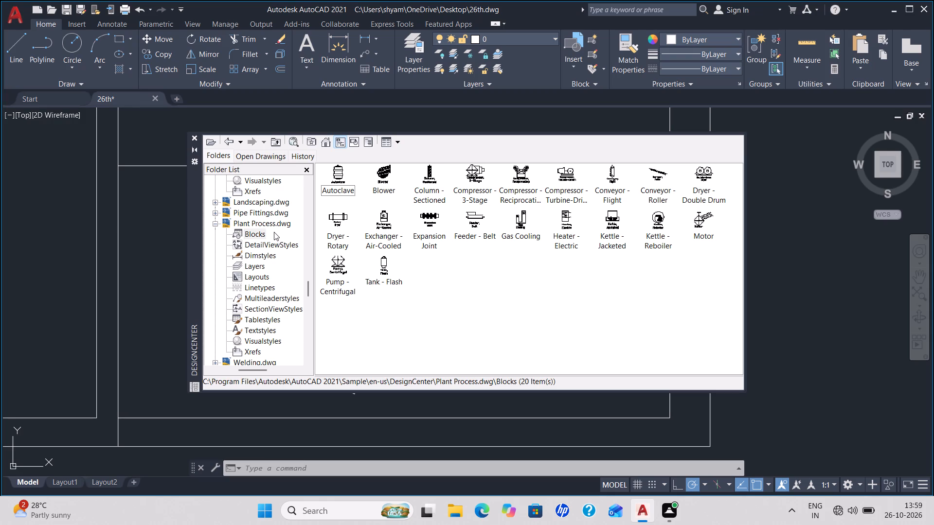
Examine the blocks in the Home - Space Planner and Analog Integrated Circuits sample drawings.
scroll(274, 232, up, 4)
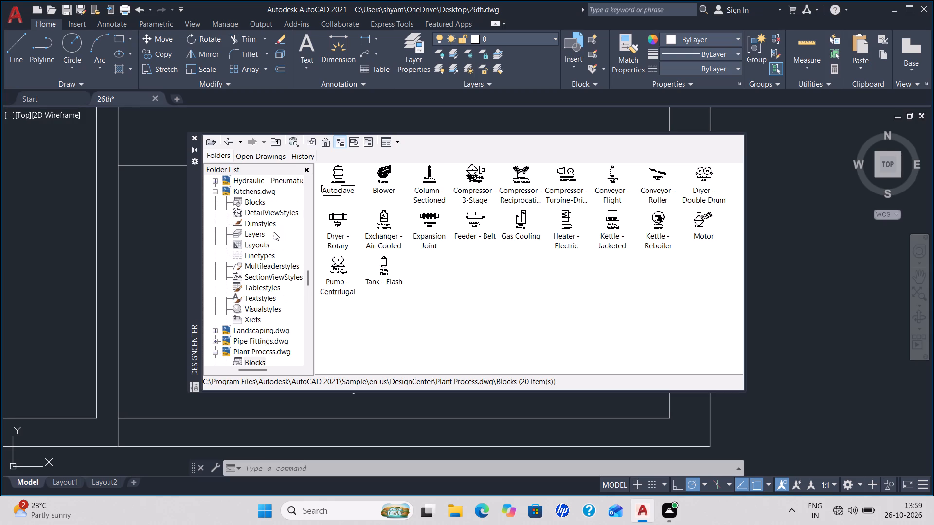
scroll(274, 232, up, 4)
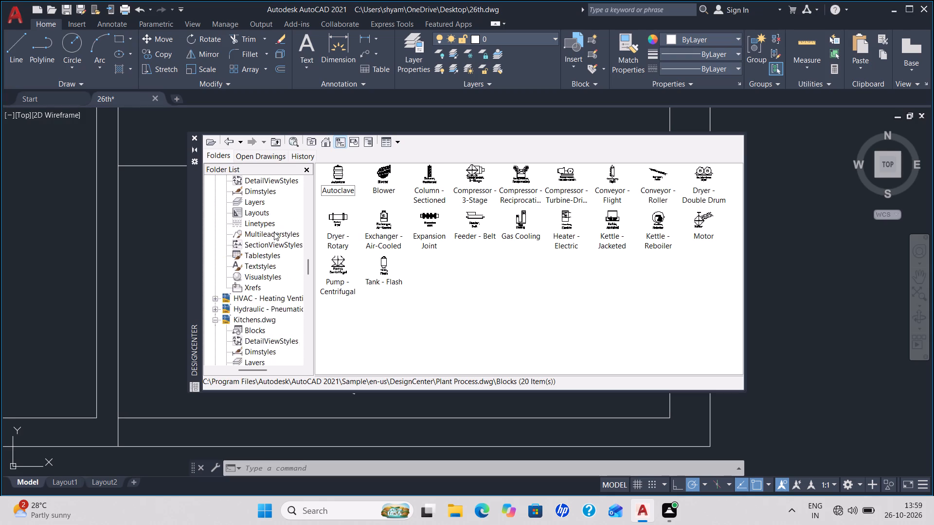
scroll(274, 232, up, 7)
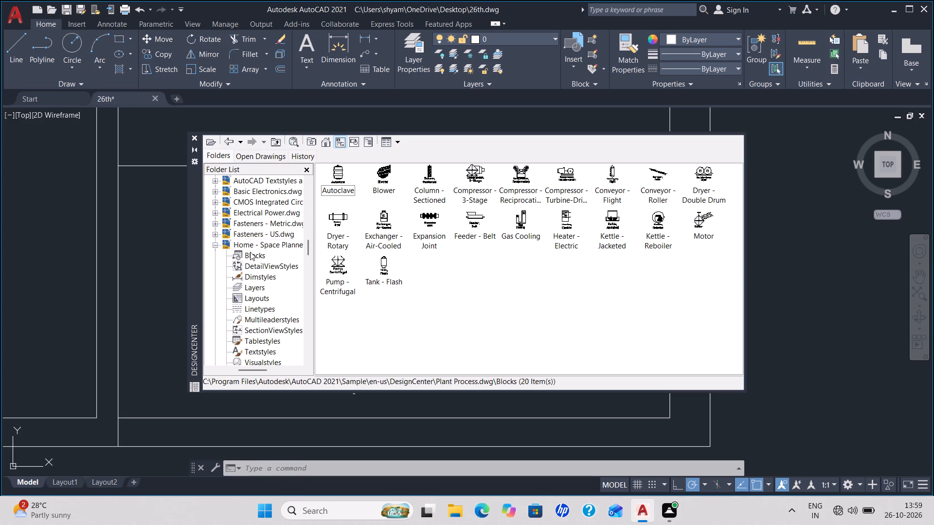
double_click(251, 255)
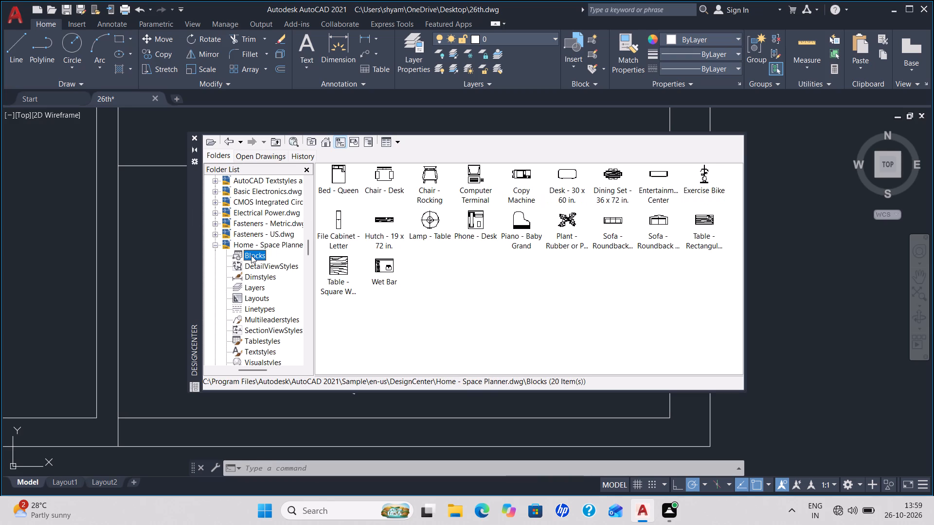
scroll(251, 255, up, 5)
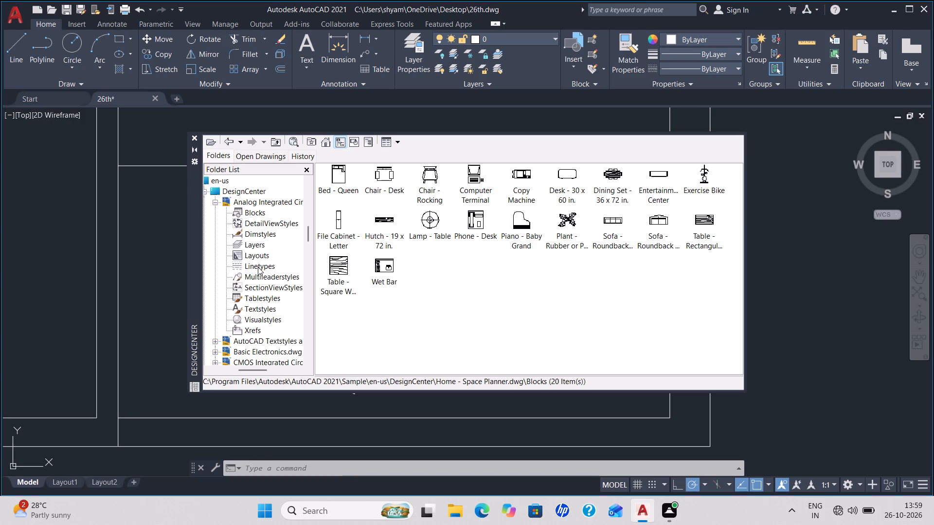
scroll(258, 267, down, 2)
scroll(258, 267, up, 2)
double_click(257, 210)
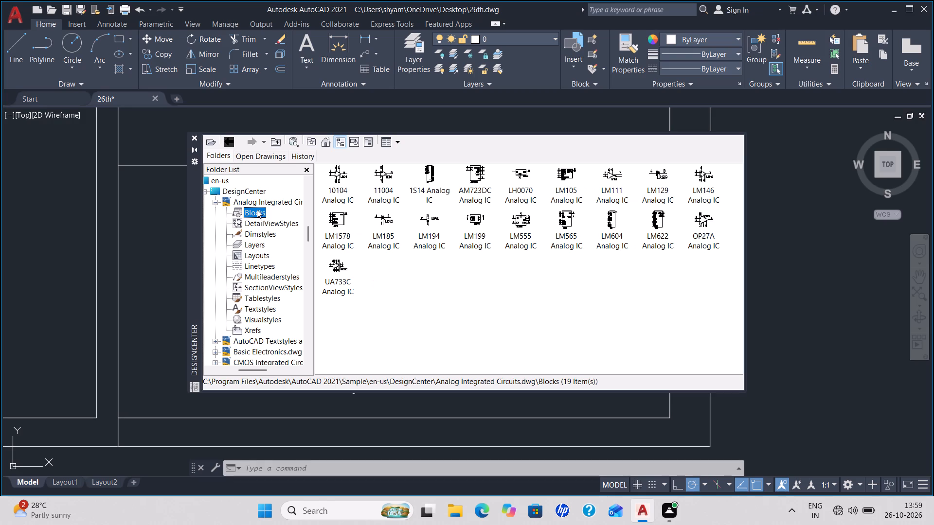
Examine the blocks in the AutoCAD Textstyles and Linetypes and Fasteners - Metric sample drawings.
scroll(263, 237, down, 3)
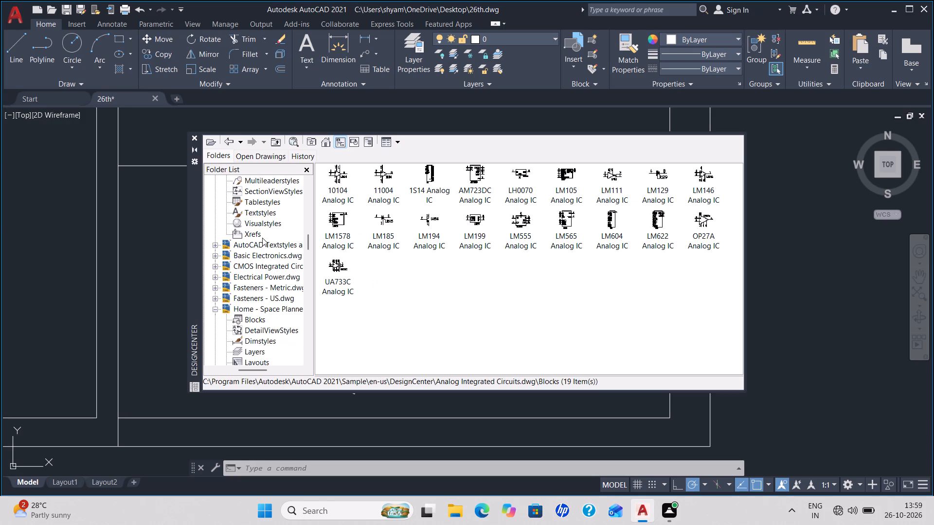
double_click(262, 242)
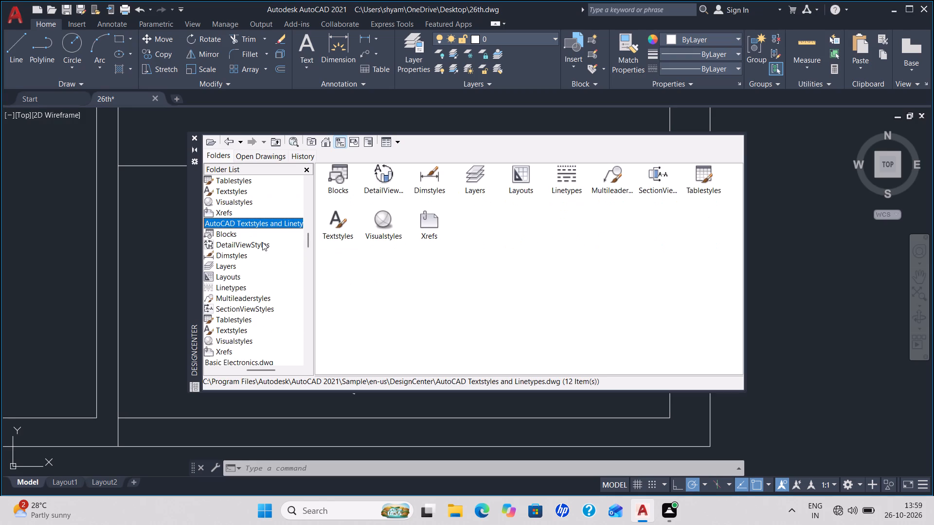
double_click(246, 234)
click(231, 233)
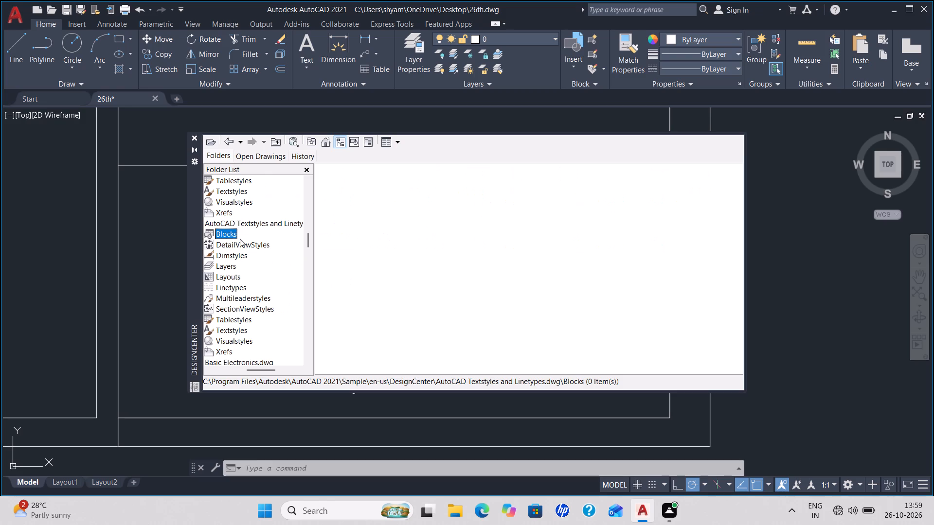
scroll(239, 241, down, 4)
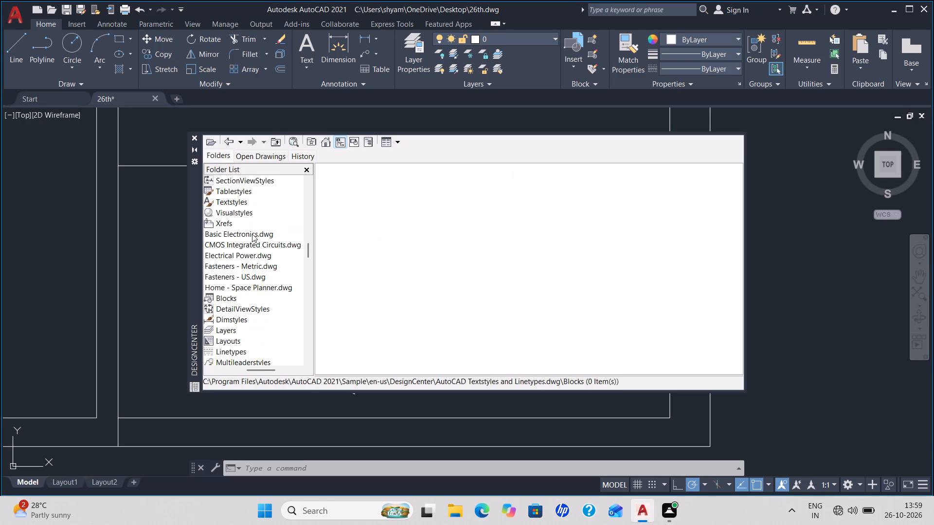
scroll(211, 253, down, 1)
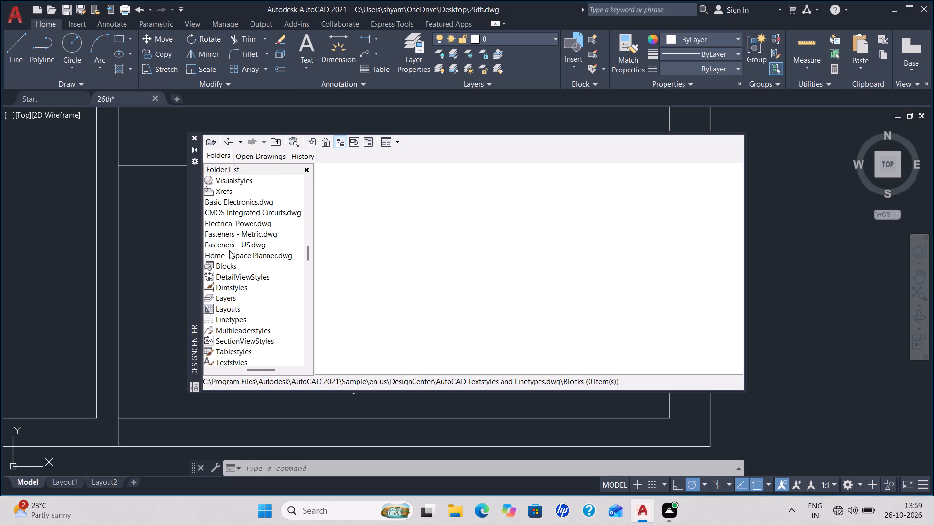
double_click(256, 231)
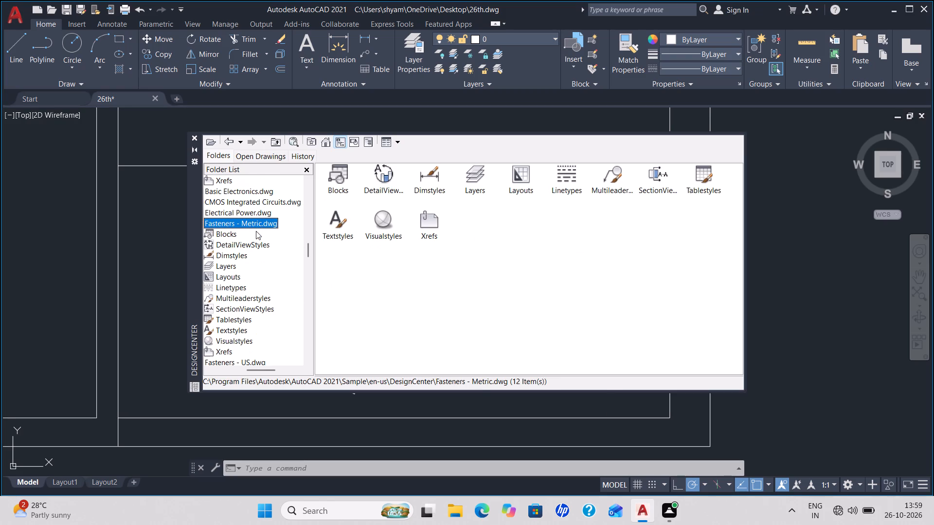
double_click(228, 236)
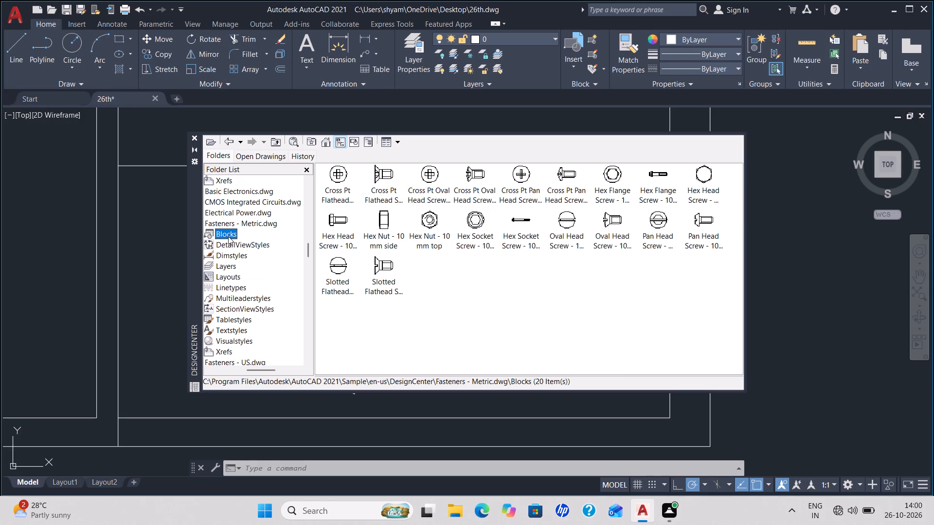
Insert the Plant - Rubber or Philodendron block from the Home - Space Planner sample near the seating room's southeast corner and close DesignCenter.
scroll(252, 244, down, 5)
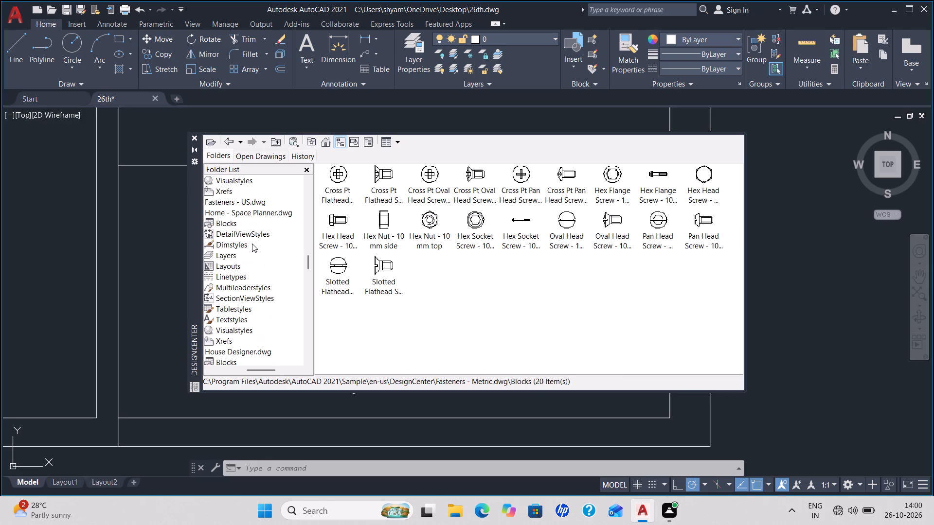
scroll(252, 244, down, 1)
scroll(252, 244, up, 2)
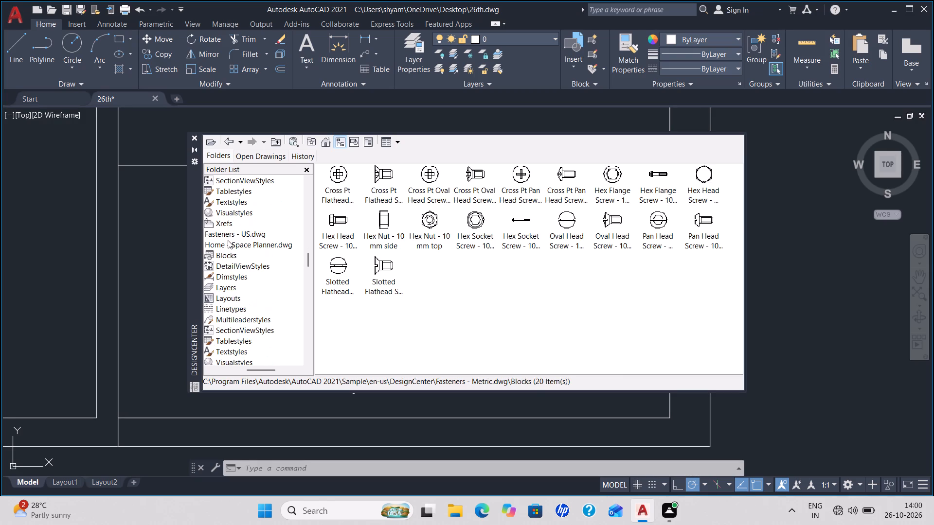
double_click(233, 255)
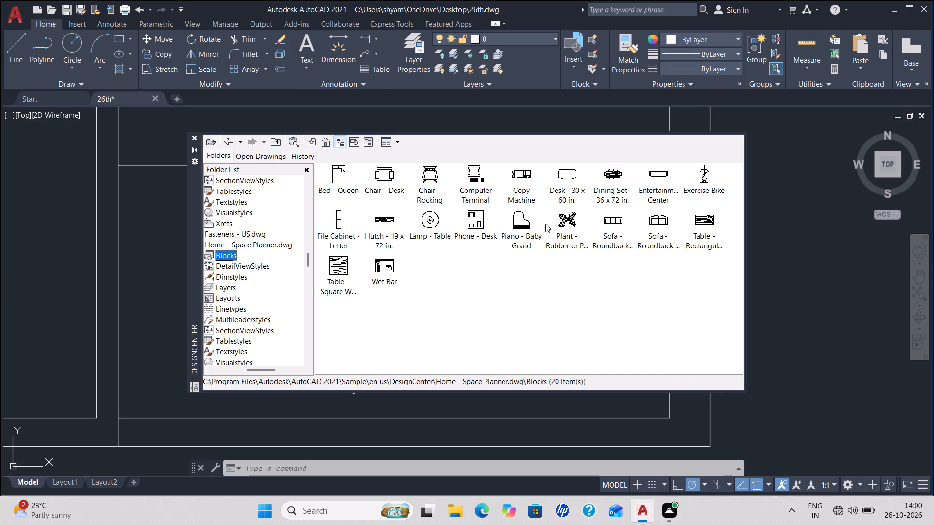
click(561, 223)
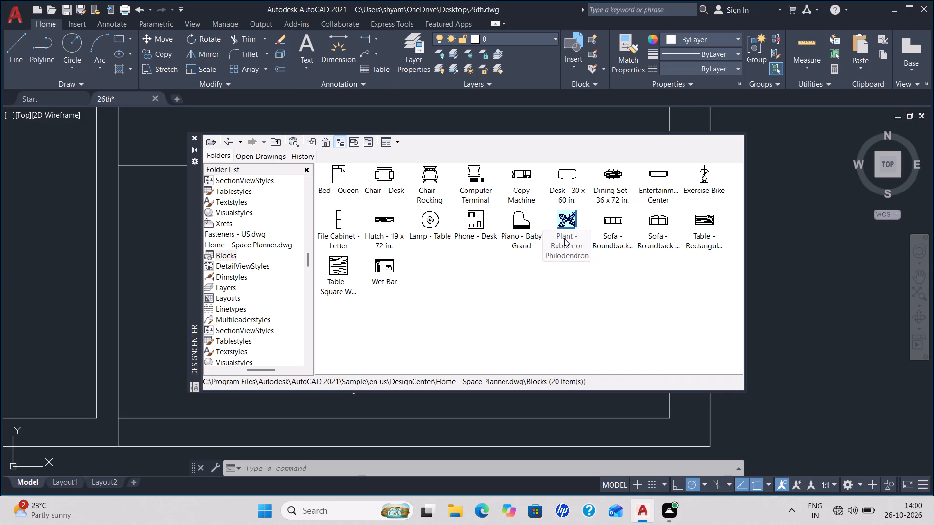
double_click(564, 216)
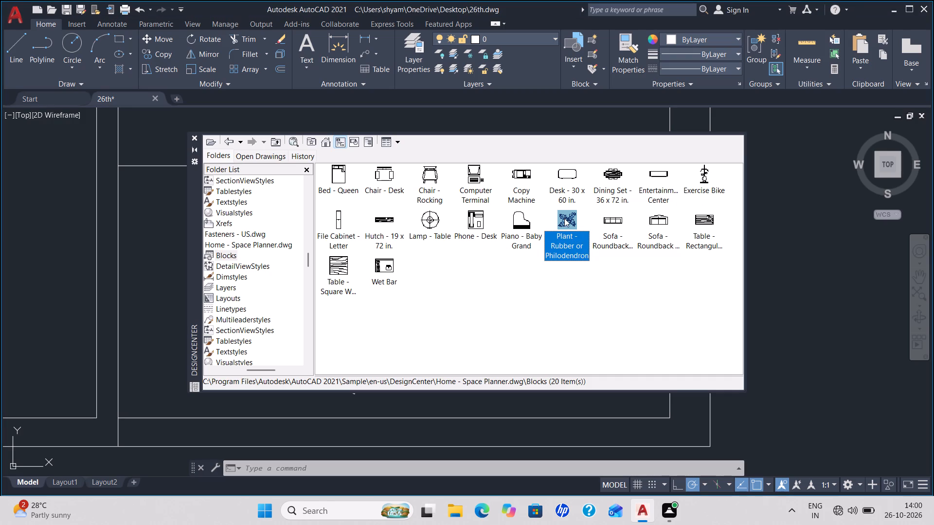
drag(563, 220, 566, 226)
click(566, 226)
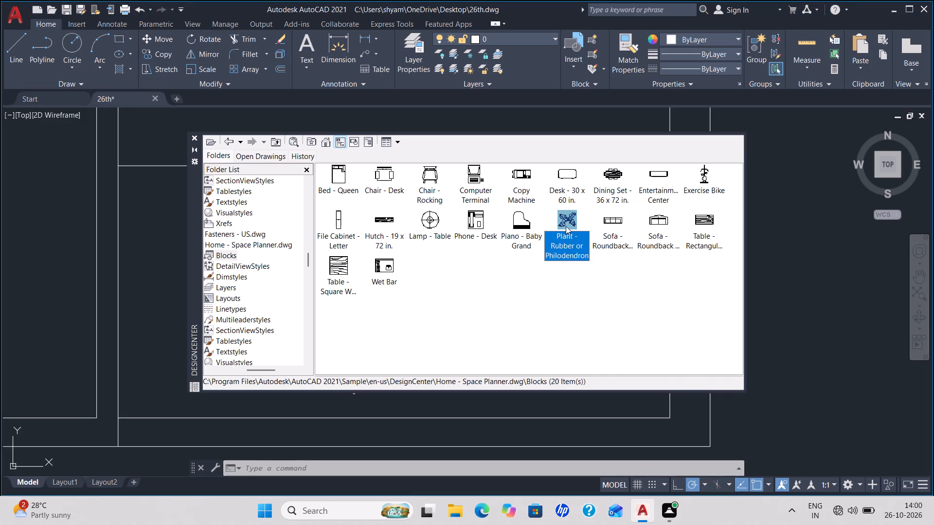
click(566, 227)
click(566, 227)
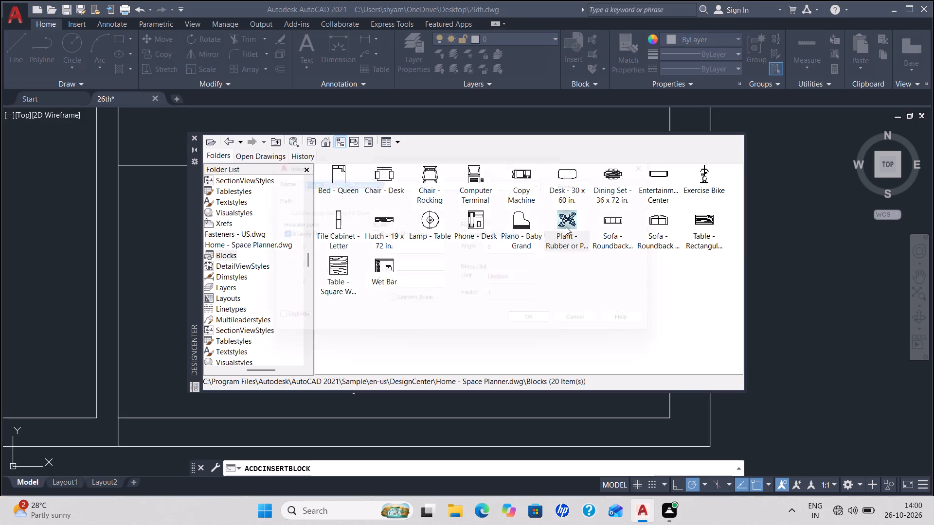
click(552, 331)
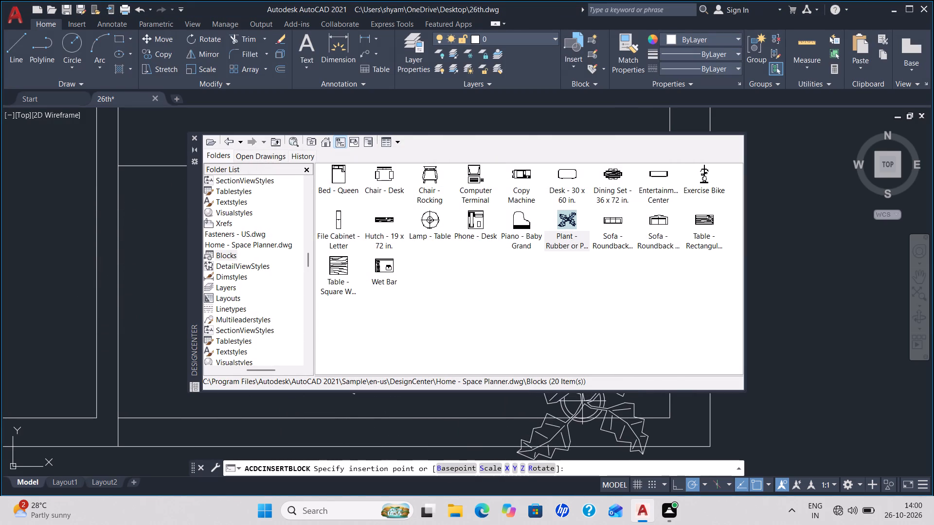
click(583, 402)
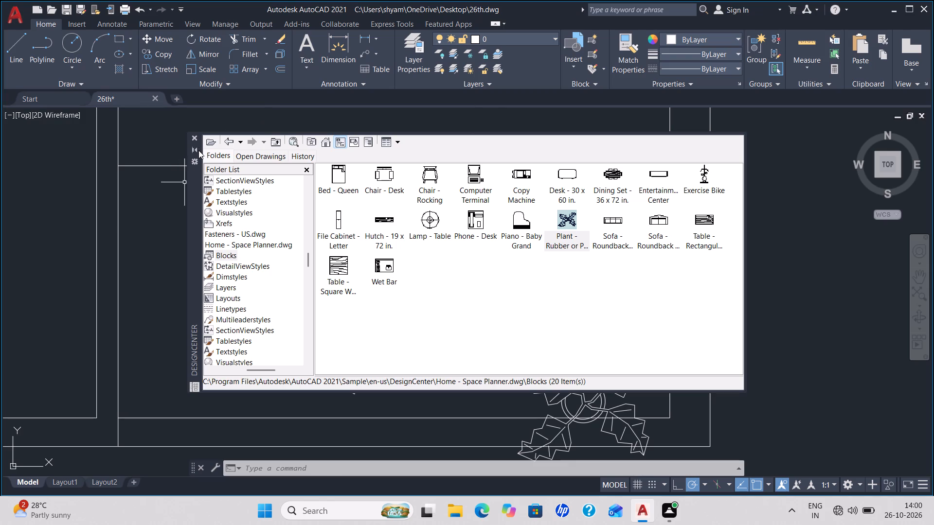
click(195, 137)
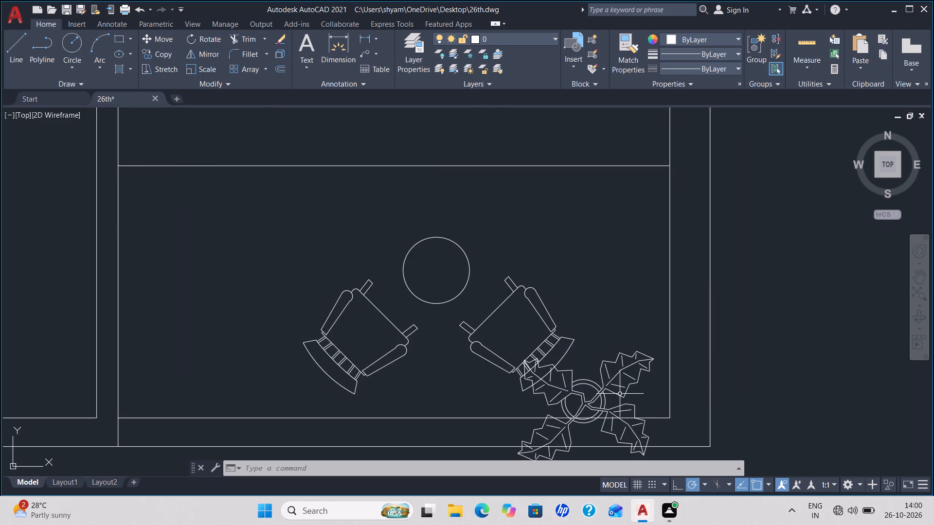
Scale the plant block down about its centre to slightly less than half its size.
click(584, 402)
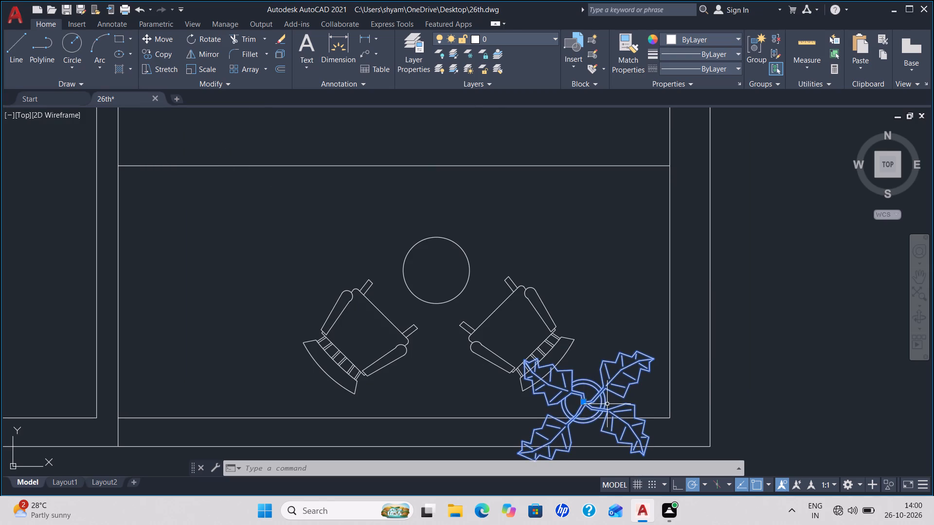
text(sc)
key(Return)
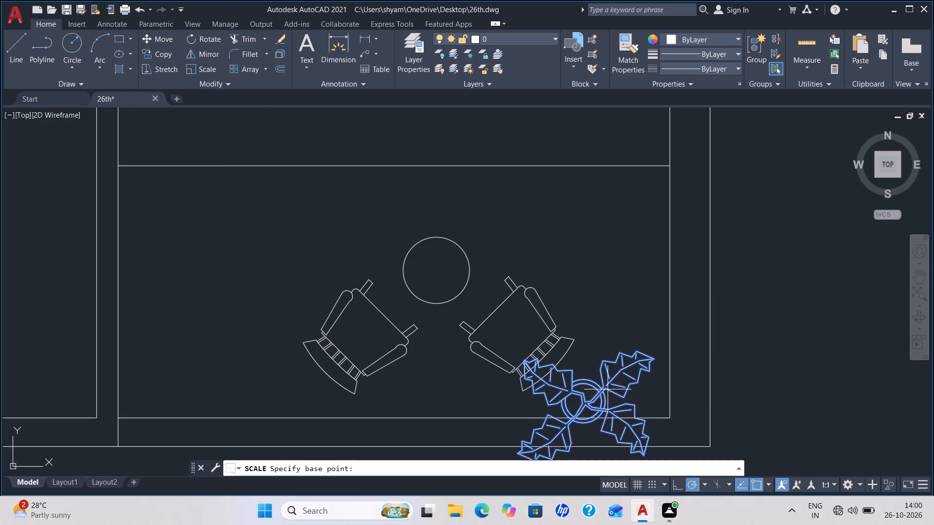
click(590, 401)
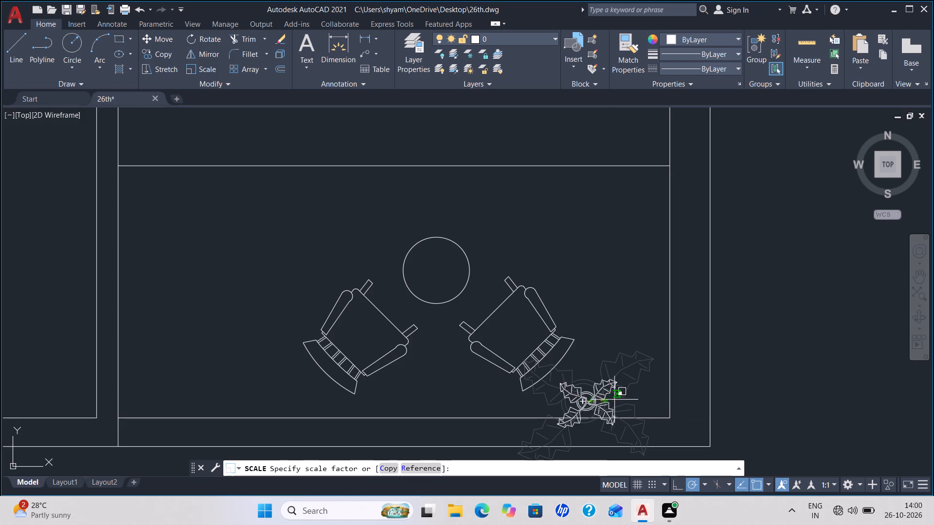
click(616, 401)
Move the plant about 0.4 units northeast at 45°, inside the room's southeast corner beside the east chair.
click(588, 404)
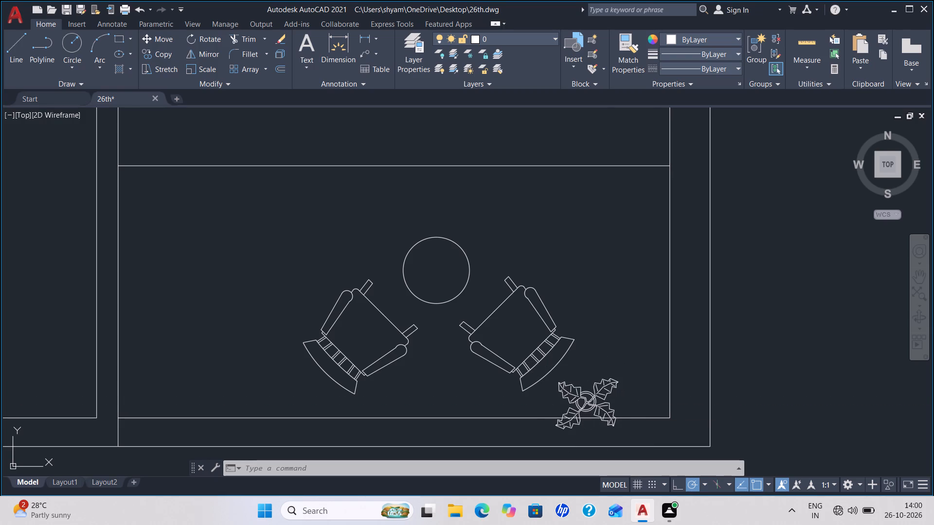
key(m)
key(Return)
click(588, 405)
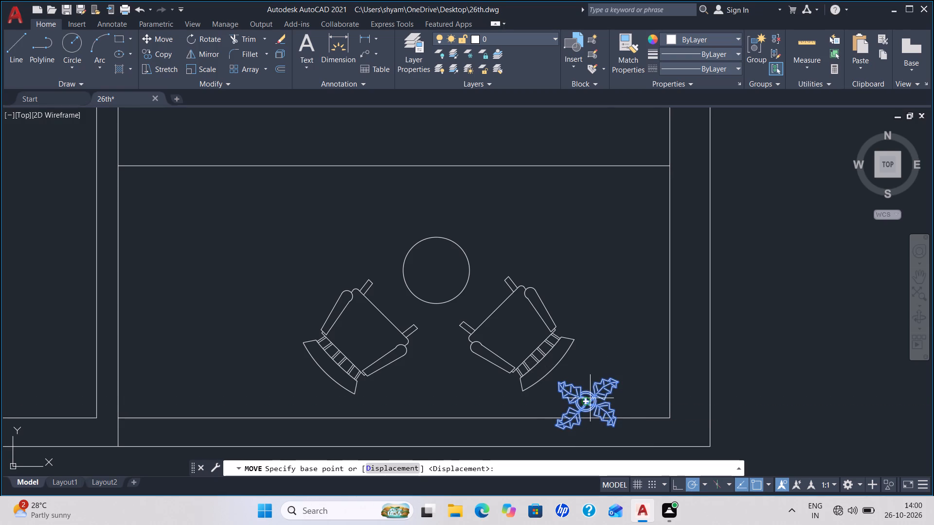
click(586, 405)
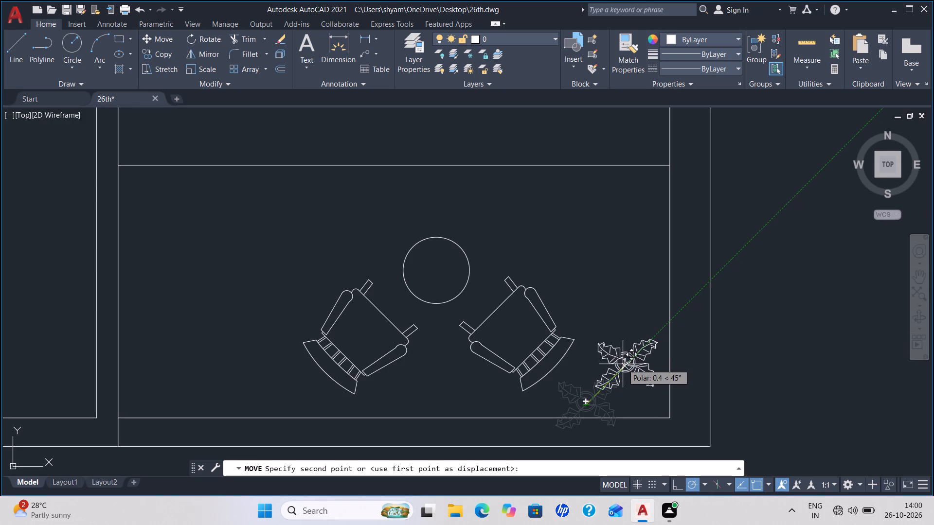
click(620, 364)
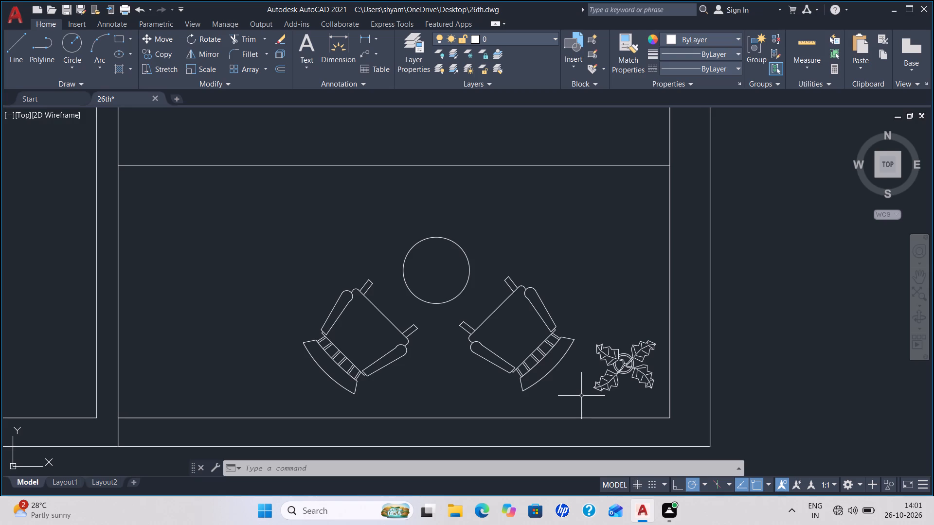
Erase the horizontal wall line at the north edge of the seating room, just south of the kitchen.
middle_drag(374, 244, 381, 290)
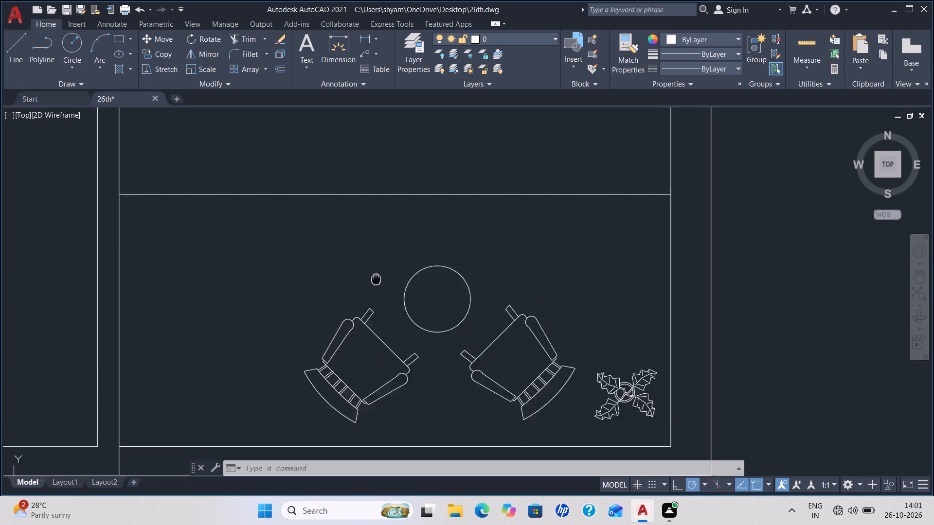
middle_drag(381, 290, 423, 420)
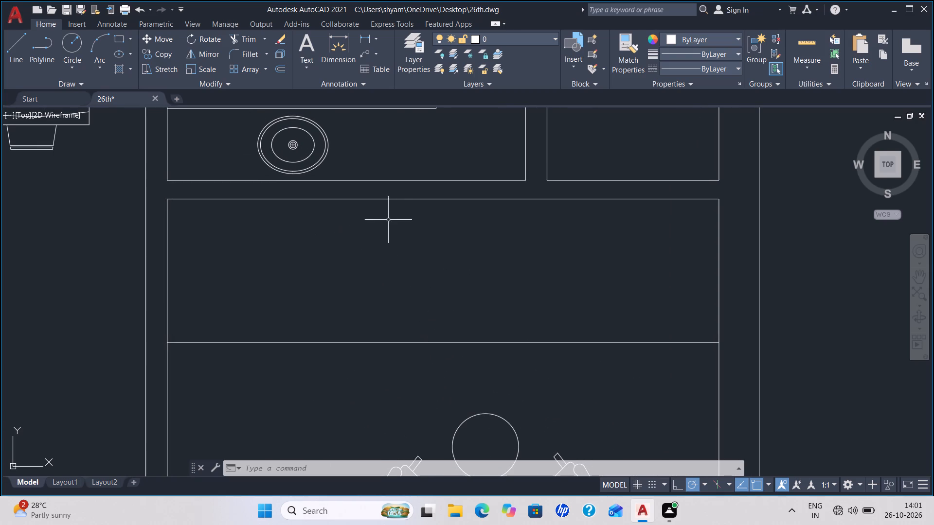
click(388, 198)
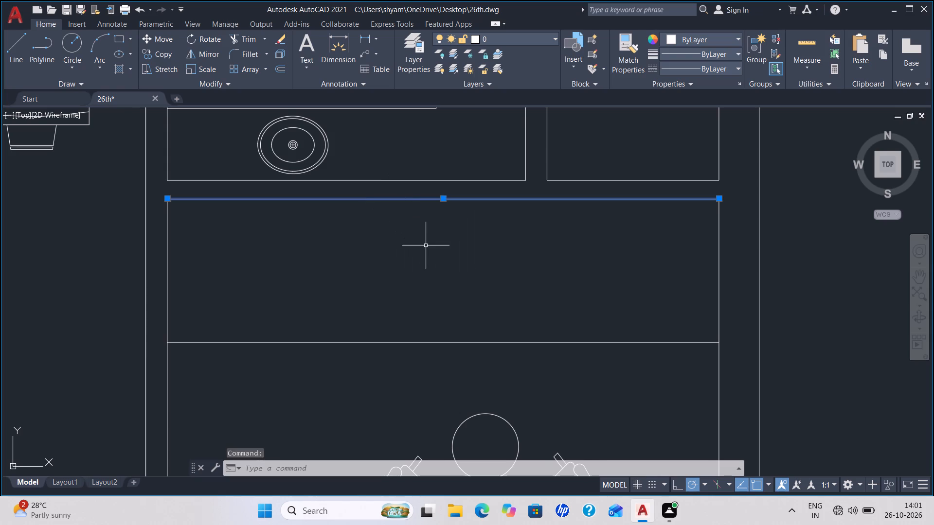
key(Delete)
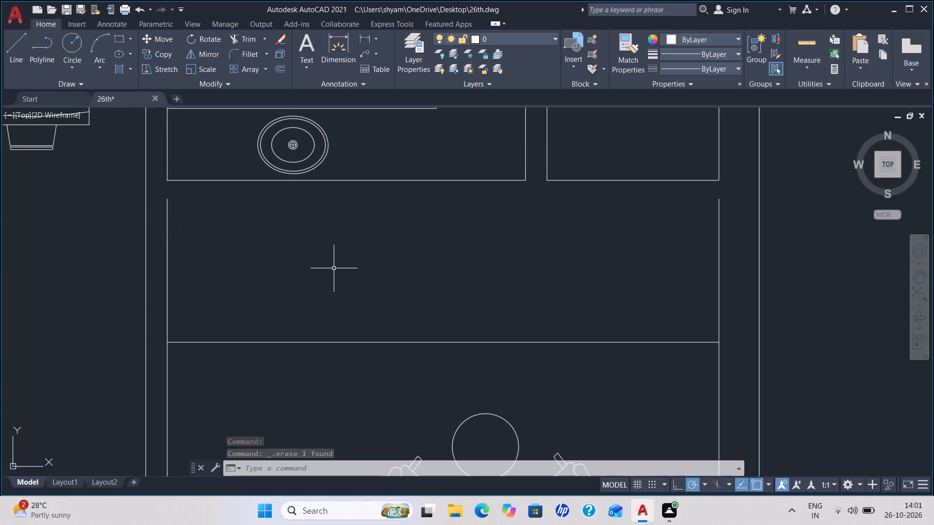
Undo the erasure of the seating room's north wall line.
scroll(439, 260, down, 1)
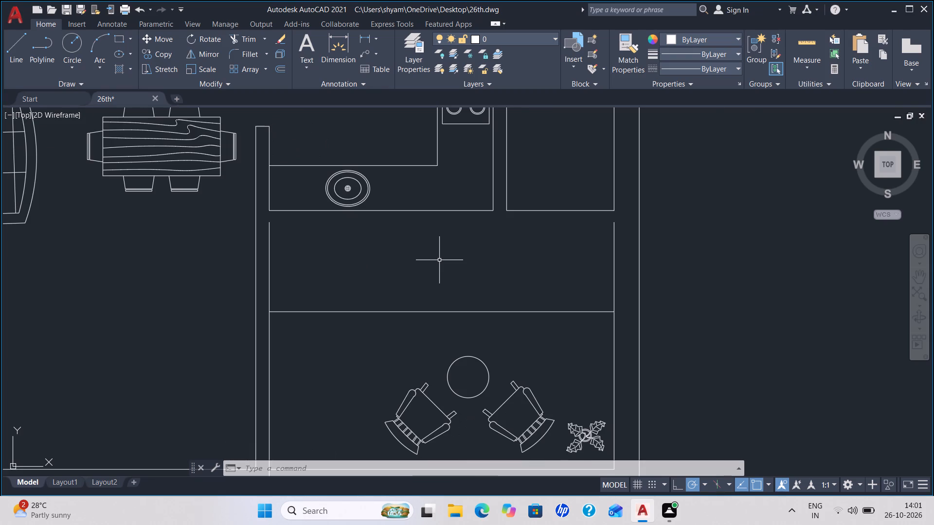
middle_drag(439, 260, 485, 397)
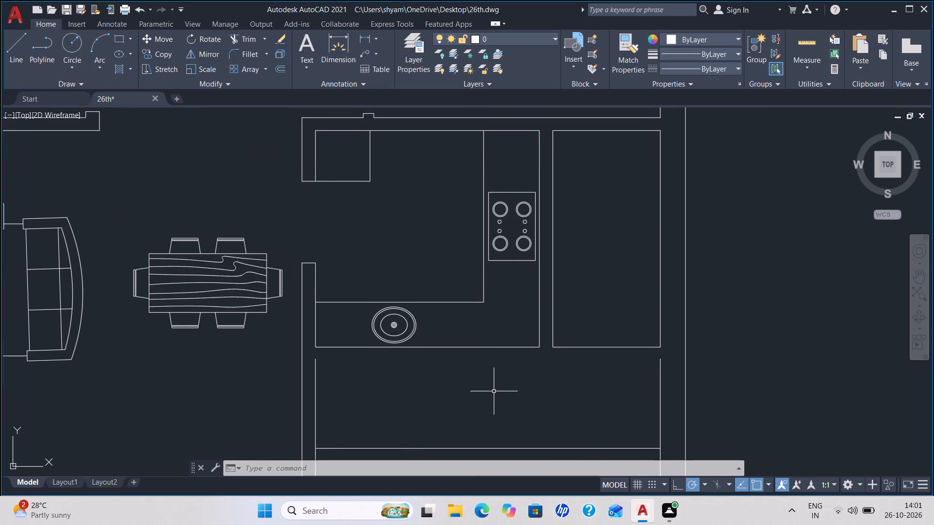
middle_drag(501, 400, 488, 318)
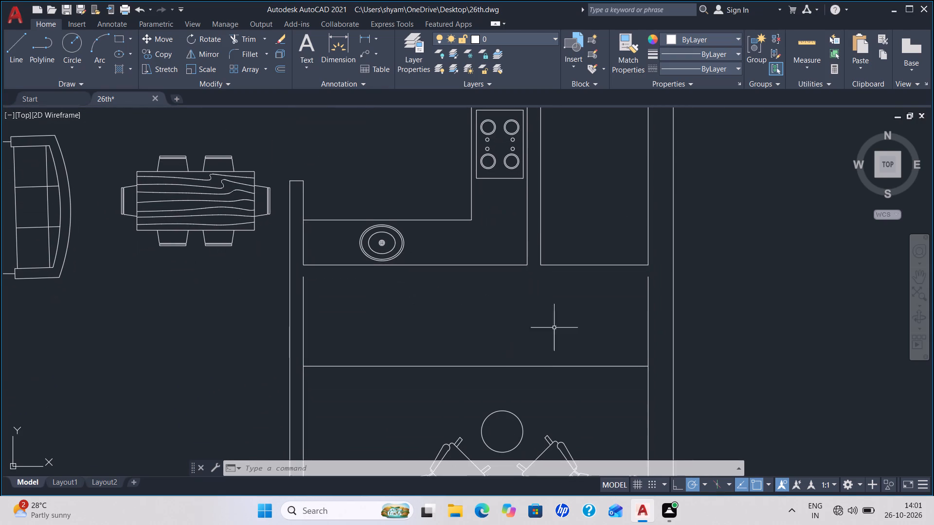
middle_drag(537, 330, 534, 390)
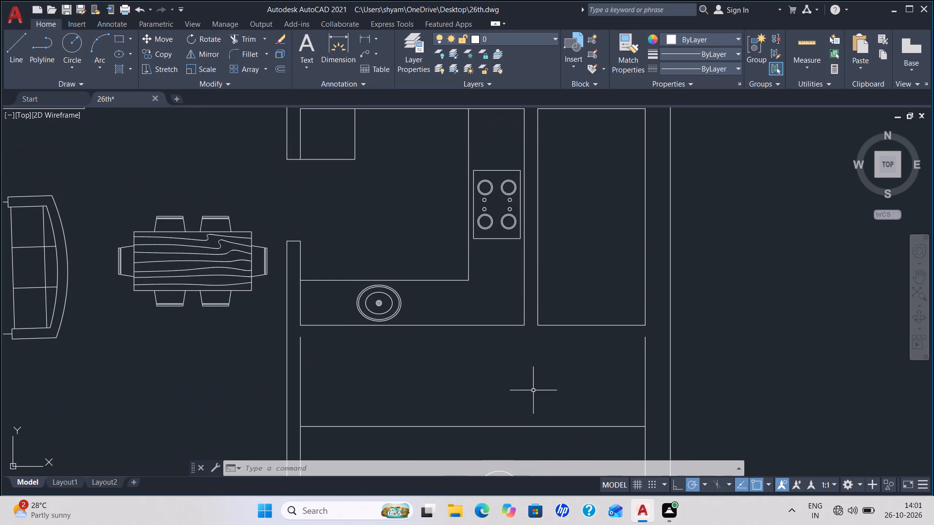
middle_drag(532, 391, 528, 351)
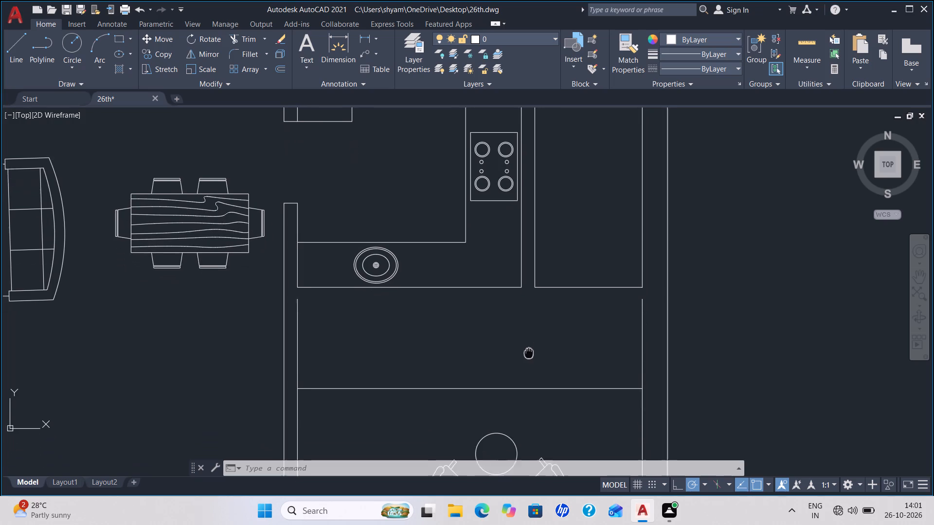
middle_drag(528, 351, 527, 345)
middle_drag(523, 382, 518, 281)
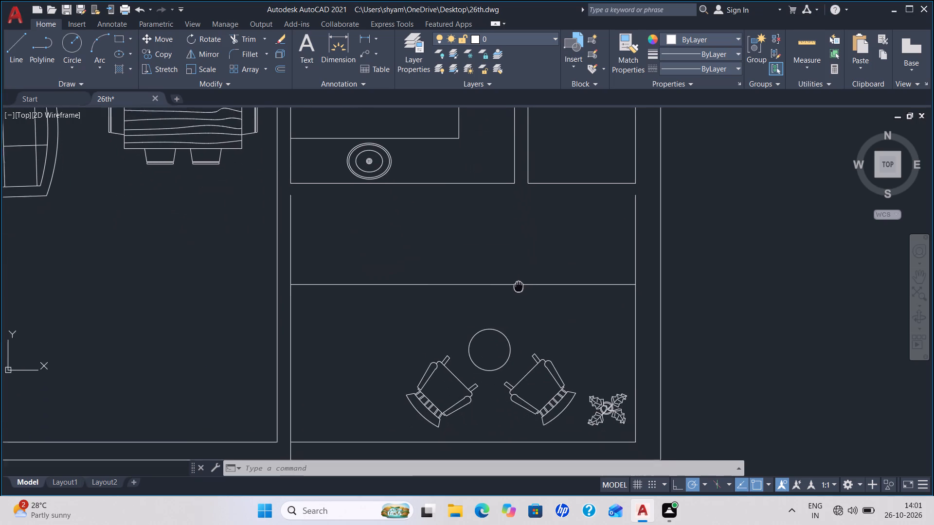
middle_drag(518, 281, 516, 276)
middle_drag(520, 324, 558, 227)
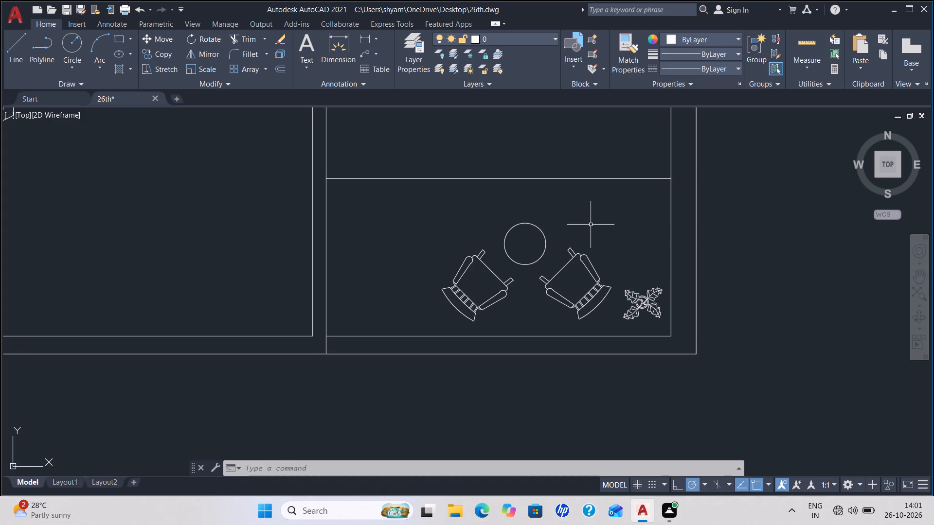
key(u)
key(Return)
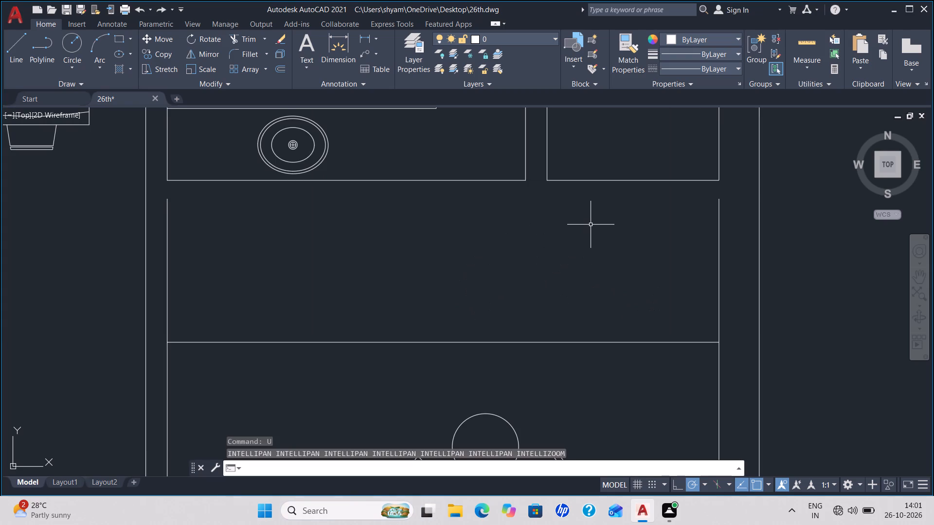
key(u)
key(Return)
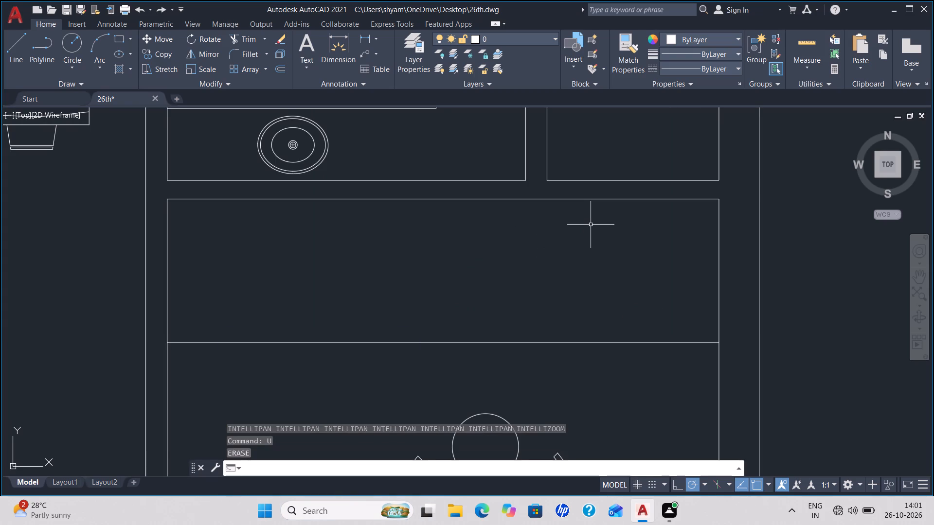
Erase the horizontal dividing line across the seating room, north of the round table.
middle_drag(504, 374, 497, 358)
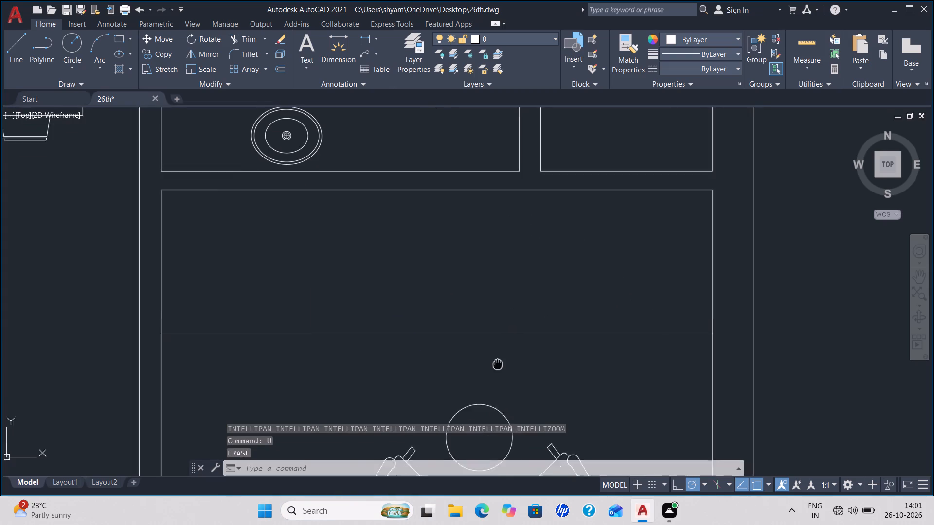
middle_drag(497, 358, 481, 160)
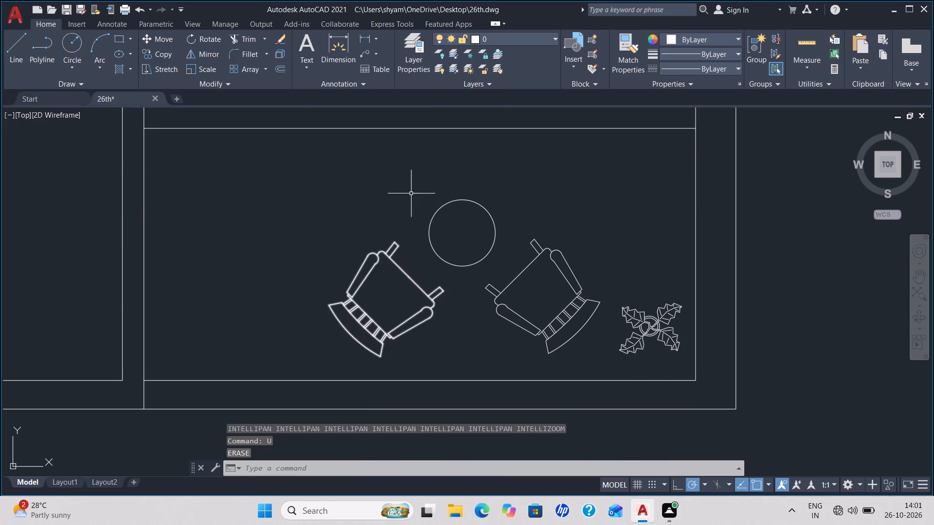
middle_drag(406, 172, 419, 345)
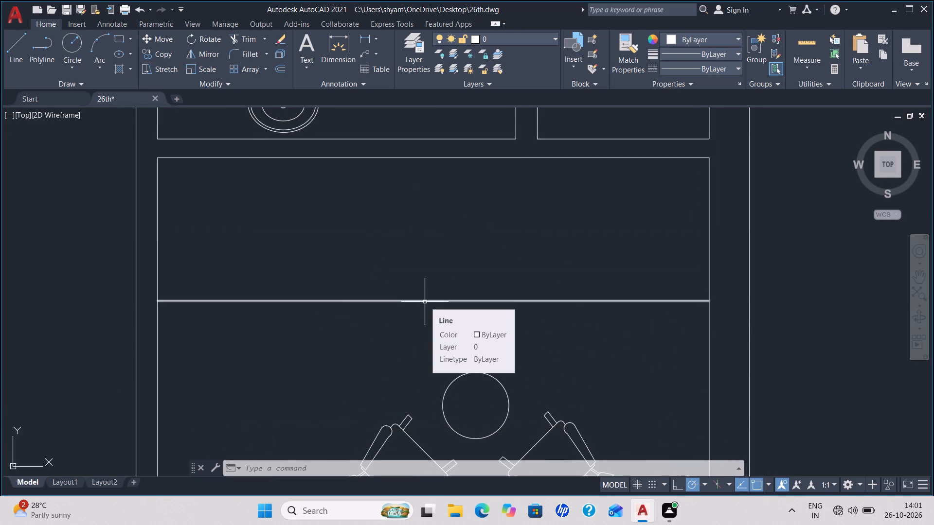
click(425, 302)
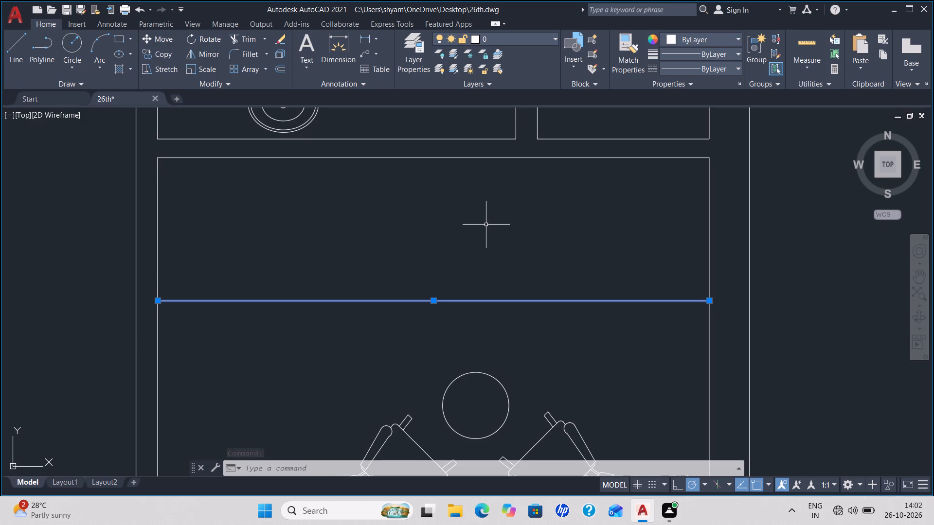
key(Delete)
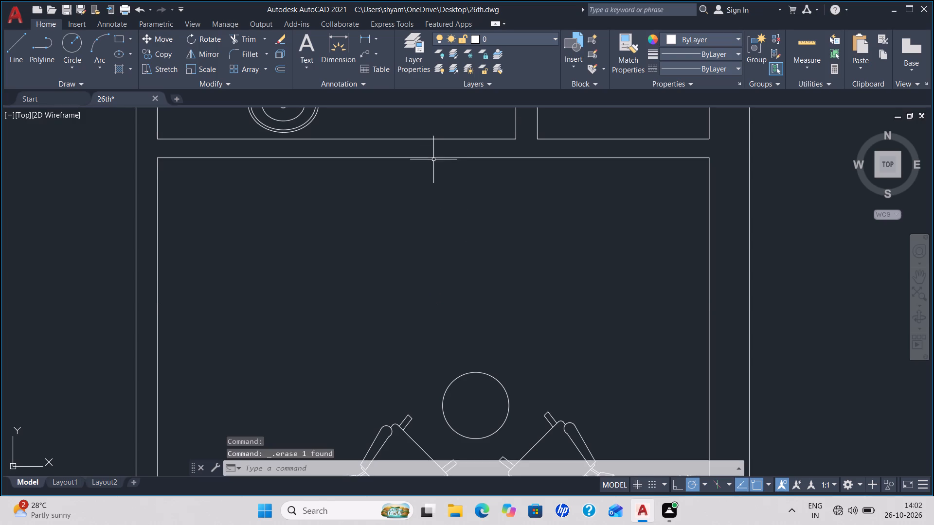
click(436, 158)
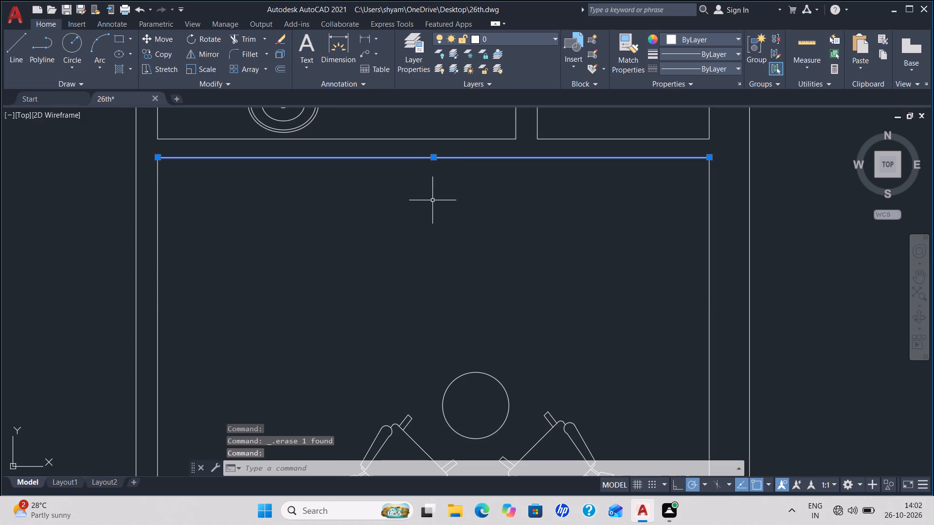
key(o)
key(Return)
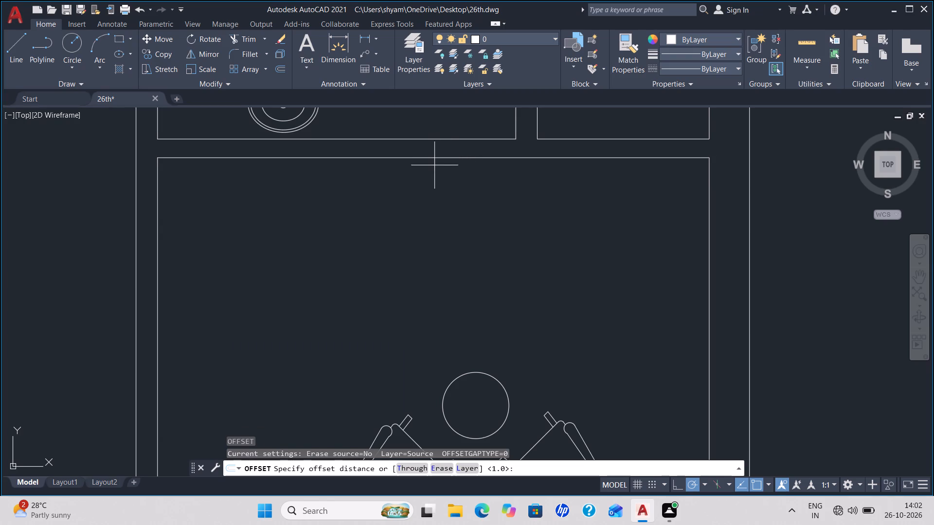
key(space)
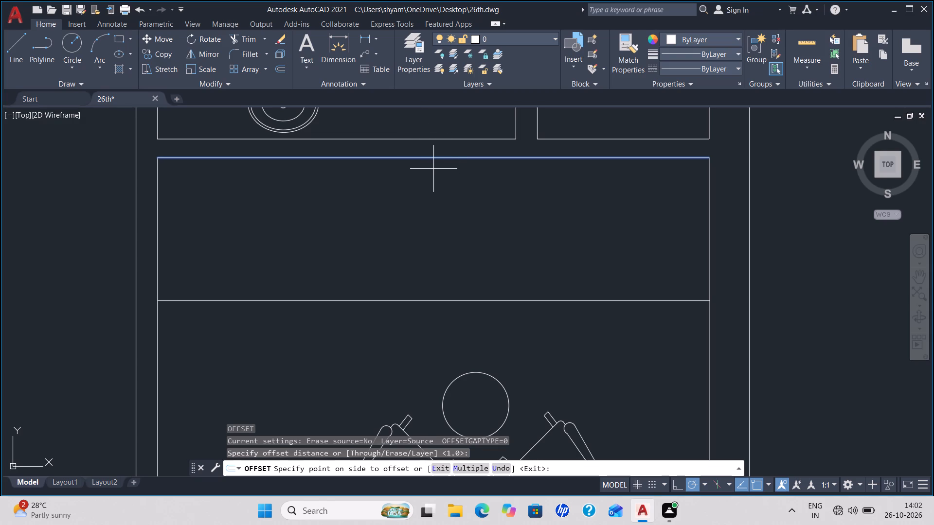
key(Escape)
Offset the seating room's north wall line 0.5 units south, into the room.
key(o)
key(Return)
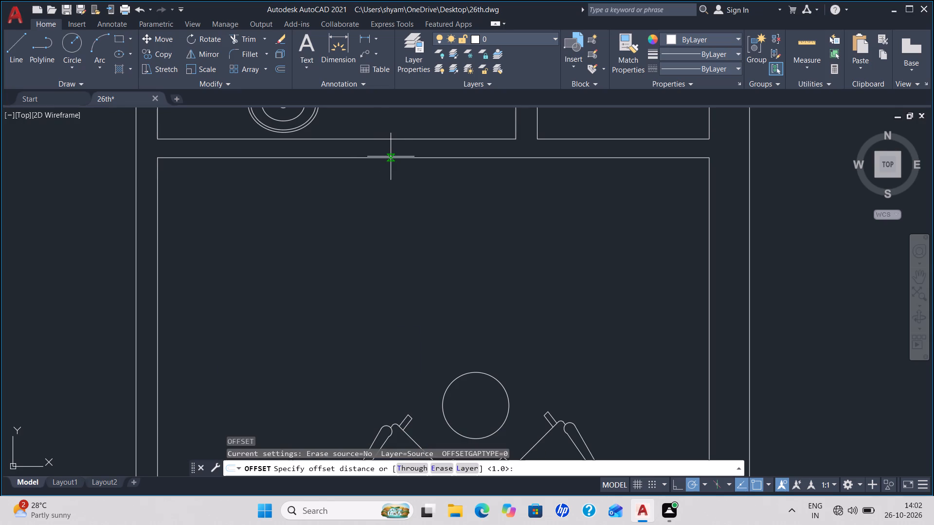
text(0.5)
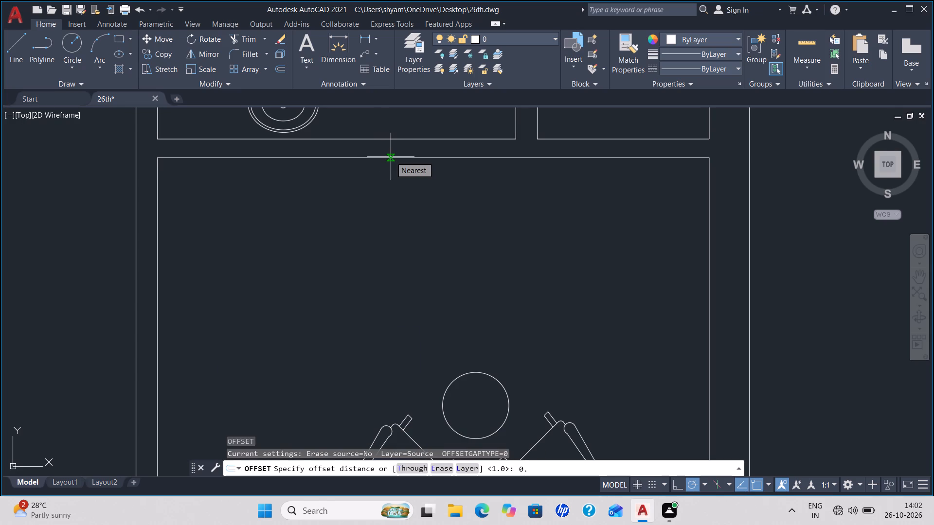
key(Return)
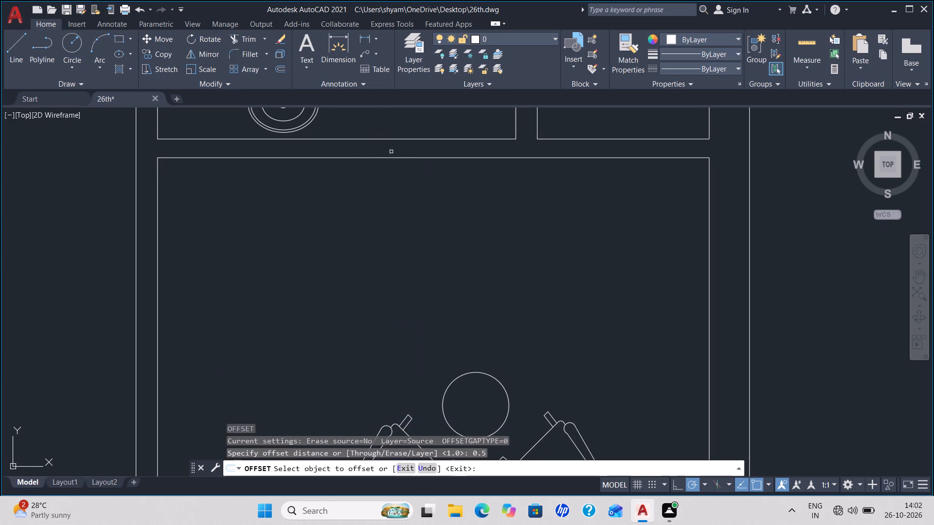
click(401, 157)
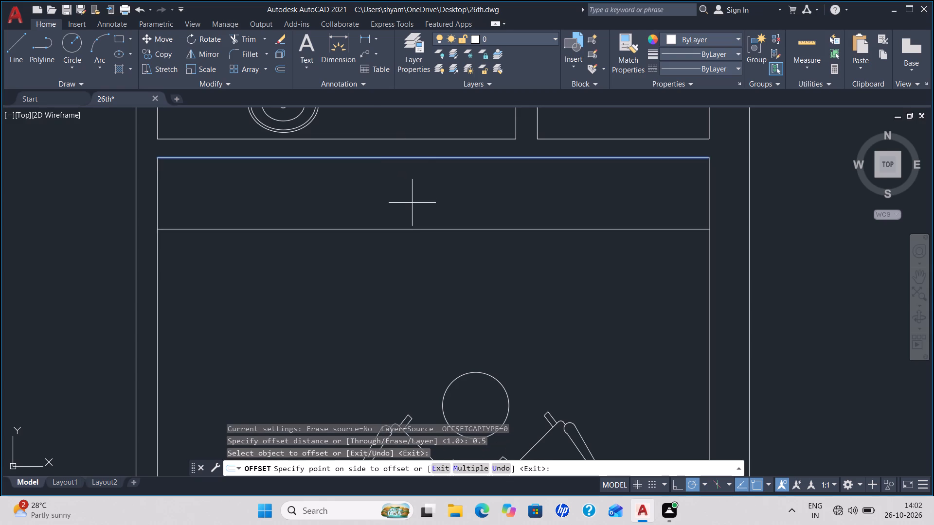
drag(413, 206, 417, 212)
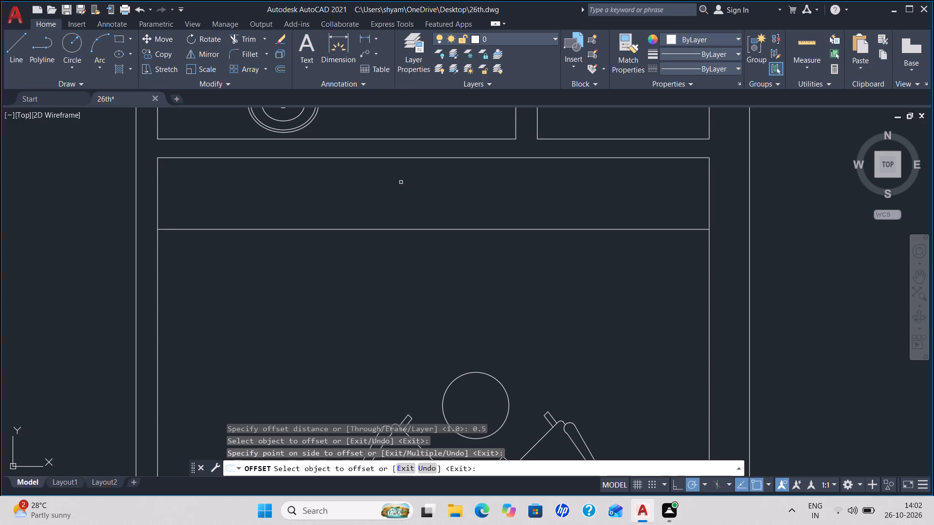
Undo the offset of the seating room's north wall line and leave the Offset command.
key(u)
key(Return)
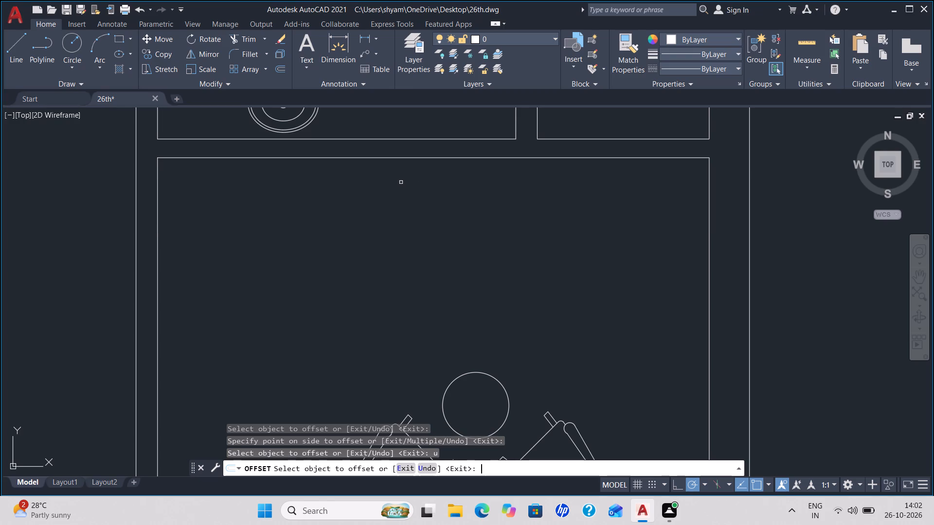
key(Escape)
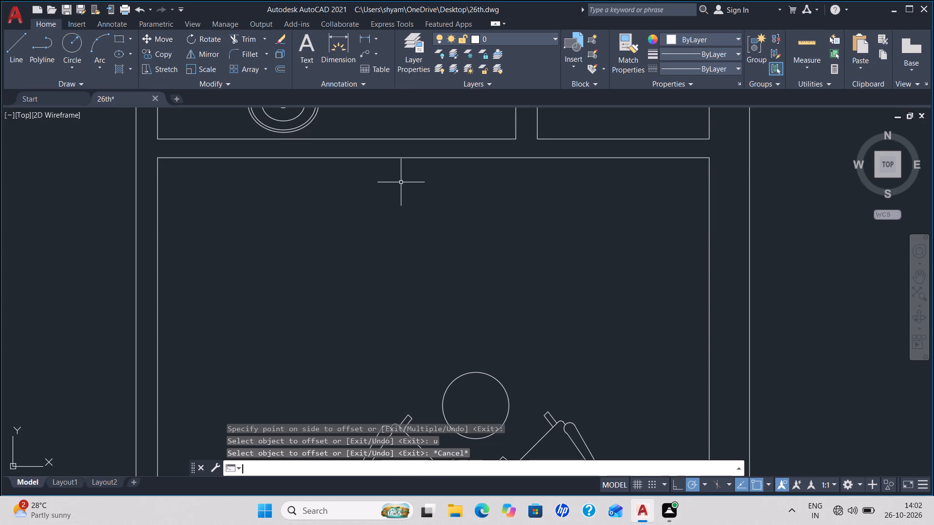
Copy the long four-line window symbol from outside the plan onto the wall between the kitchen sink and the seating room.
scroll(315, 202, down, 2)
middle_drag(219, 198, 693, 418)
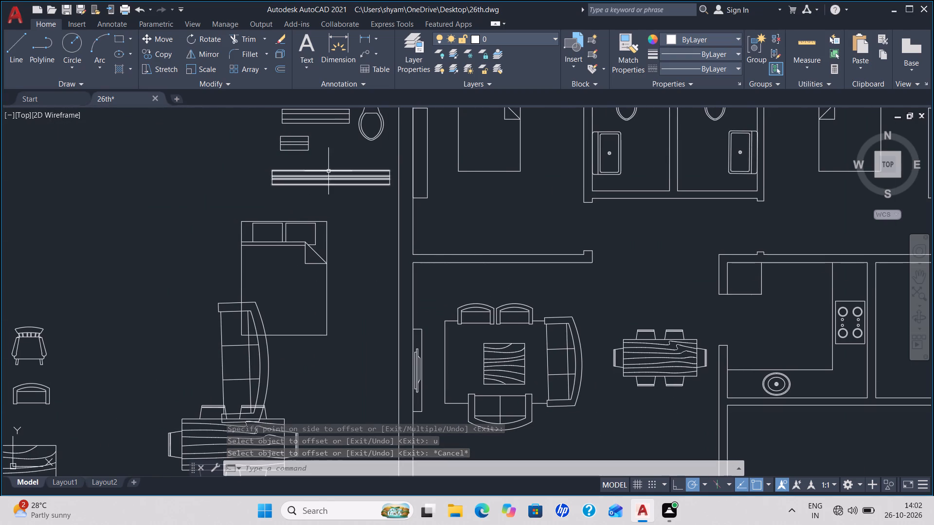
click(328, 180)
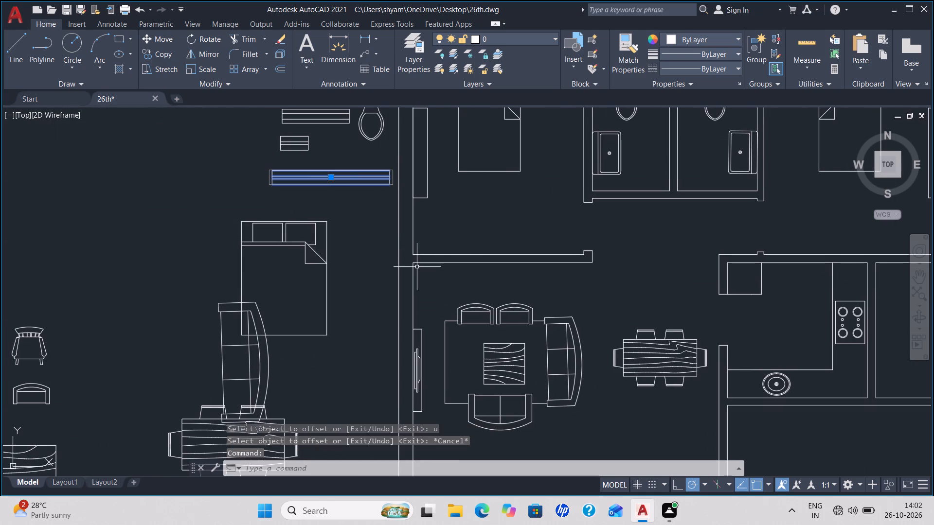
text(co)
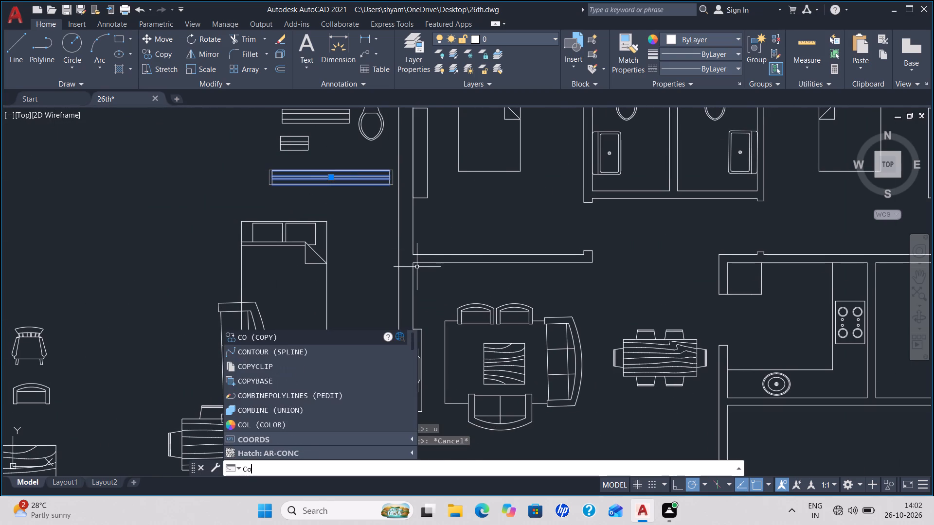
key(Return)
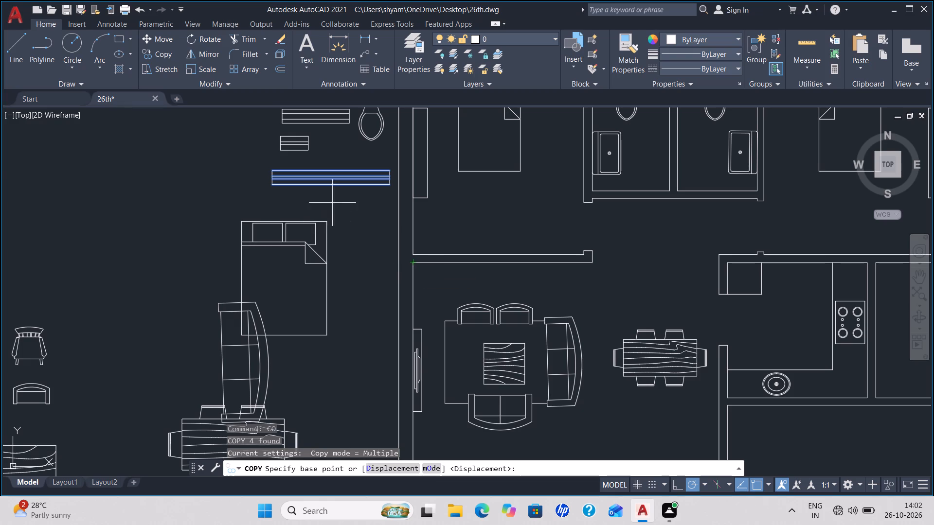
click(344, 178)
scroll(742, 416, down, 2)
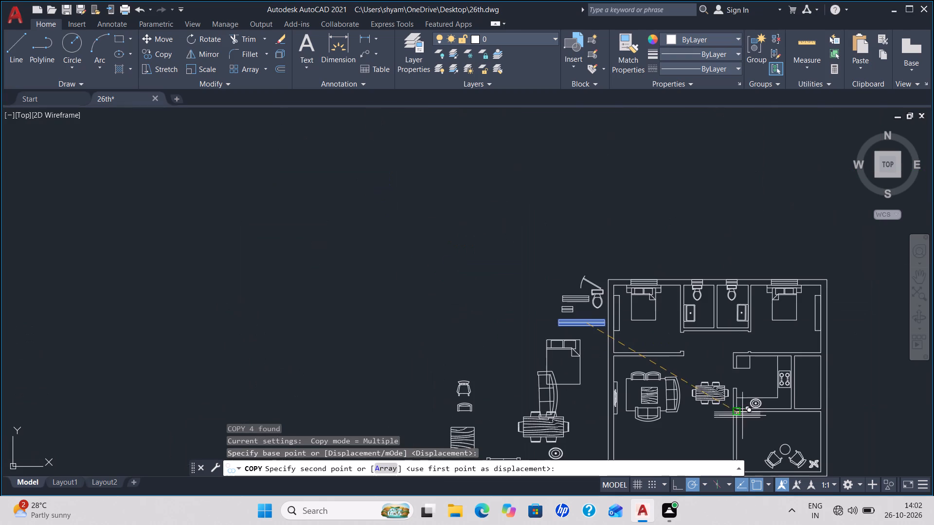
middle_drag(749, 416, 356, 273)
scroll(366, 262, up, 3)
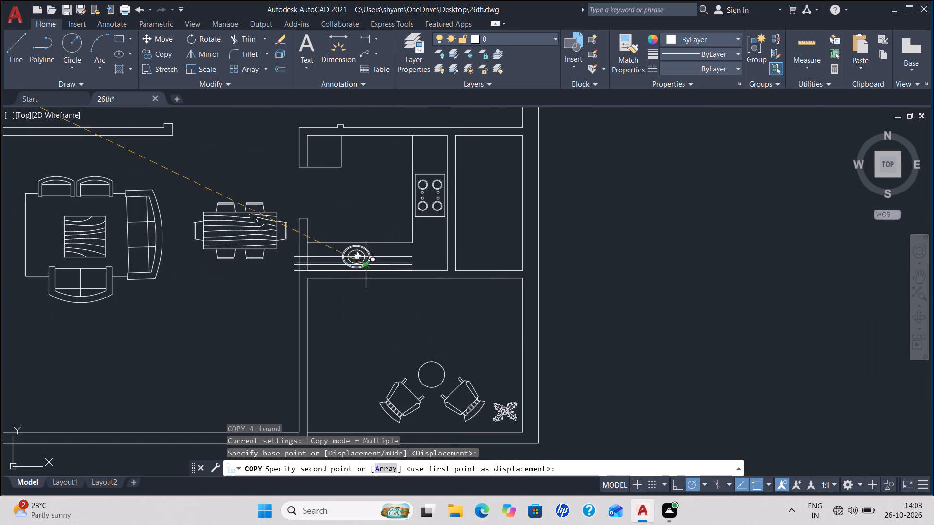
scroll(367, 266, up, 5)
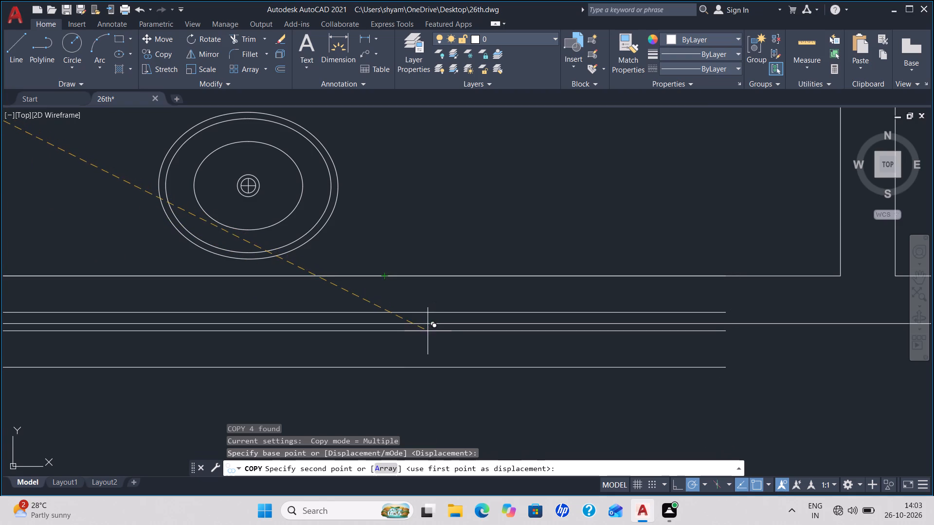
middle_drag(435, 336, 592, 361)
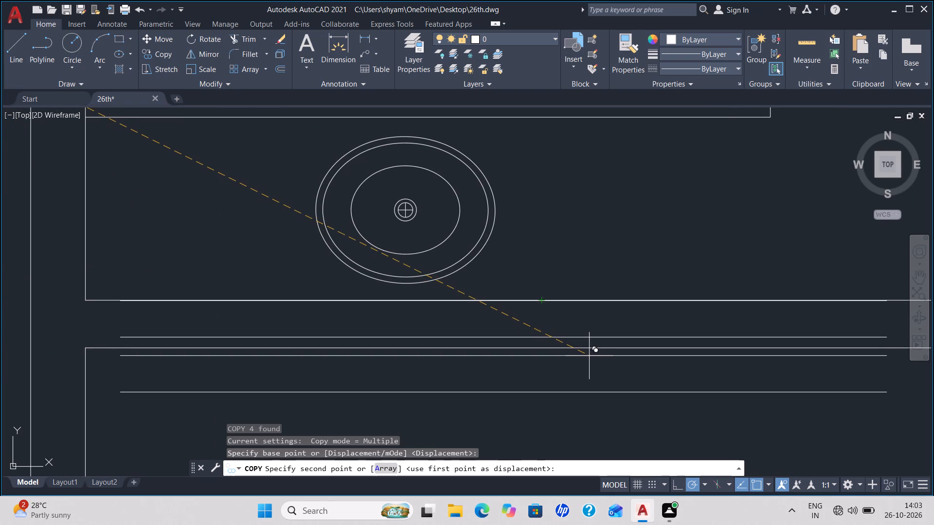
scroll(589, 356, down, 1)
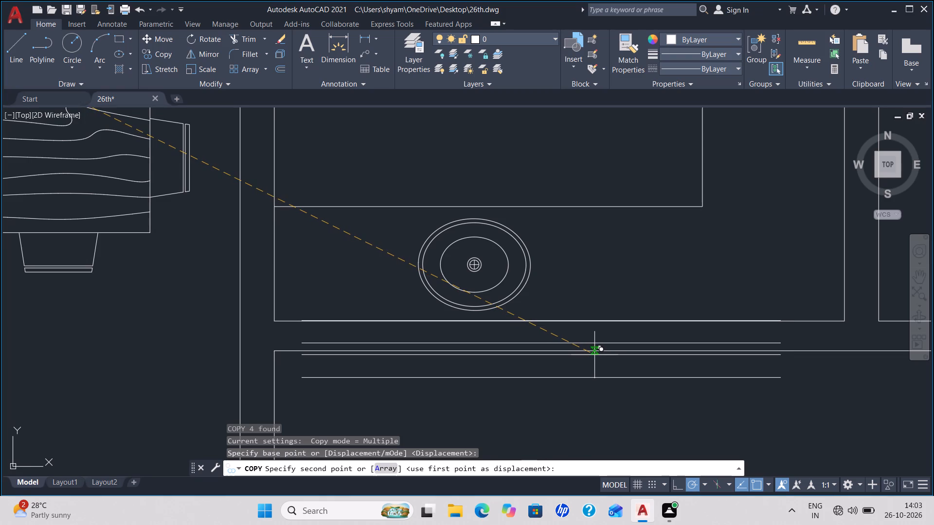
click(594, 355)
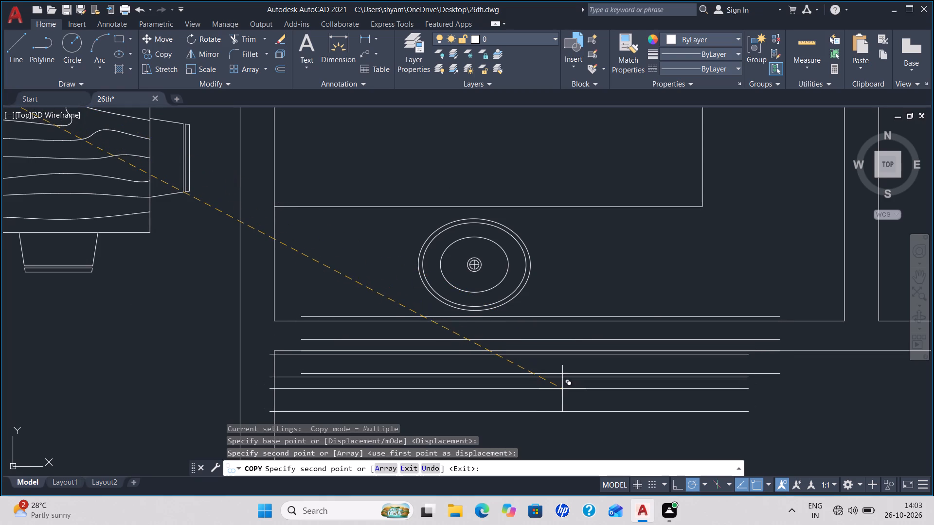
key(Escape)
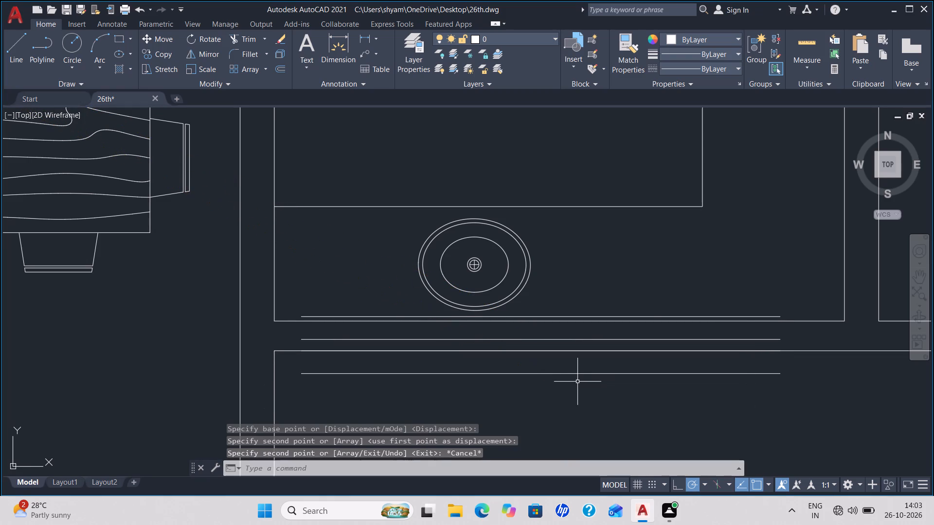
Select the copied four-line window symbol on the wall between the kitchen and the seating room.
scroll(578, 380, up, 1)
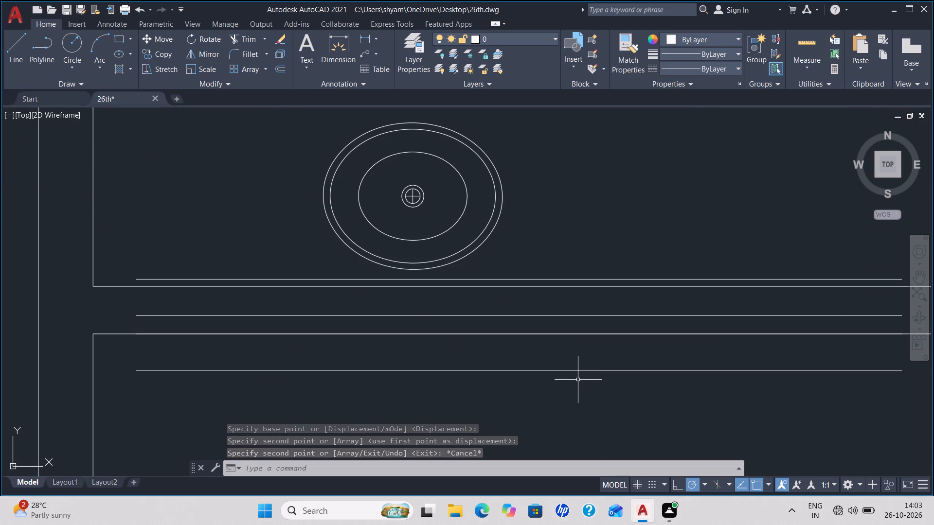
scroll(578, 380, down, 1)
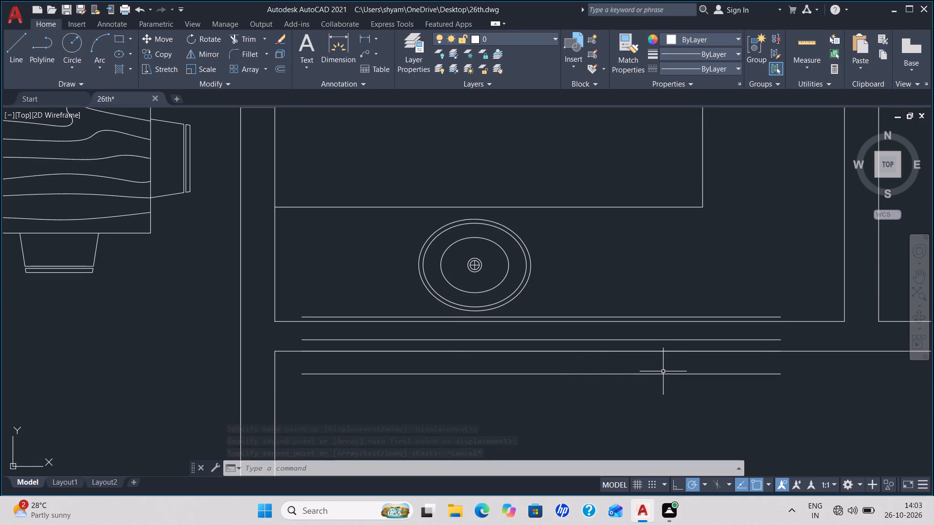
click(671, 374)
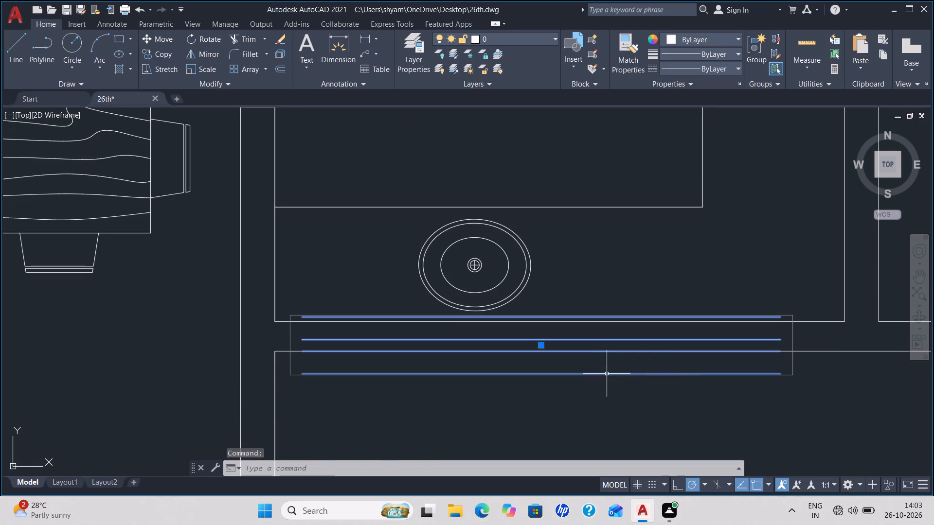
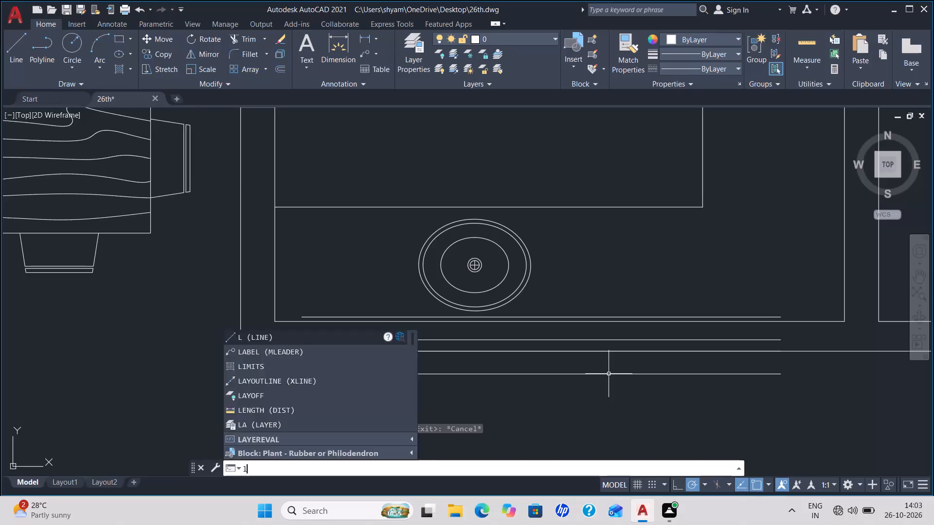
Draw a vertical line closing each end of the copied four-line window symbol between the kitchen and the seating room.
key(Return)
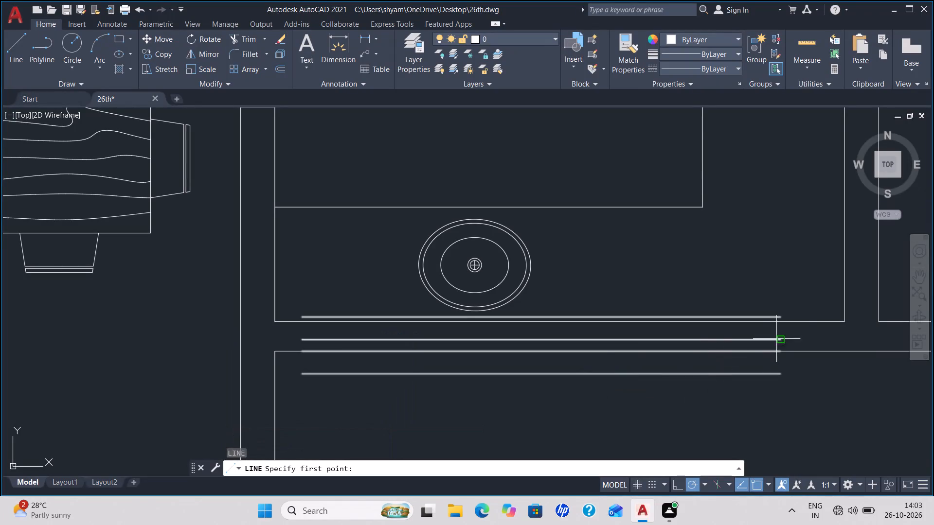
click(777, 318)
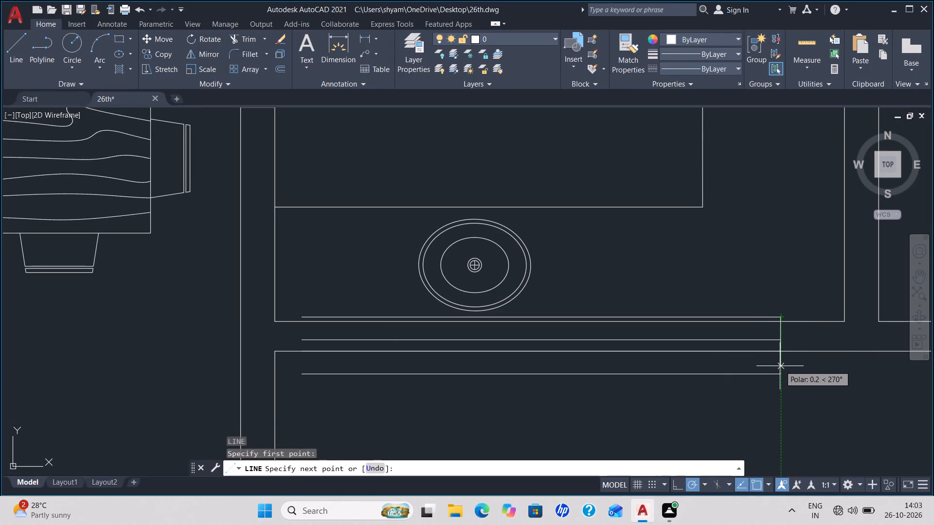
click(779, 373)
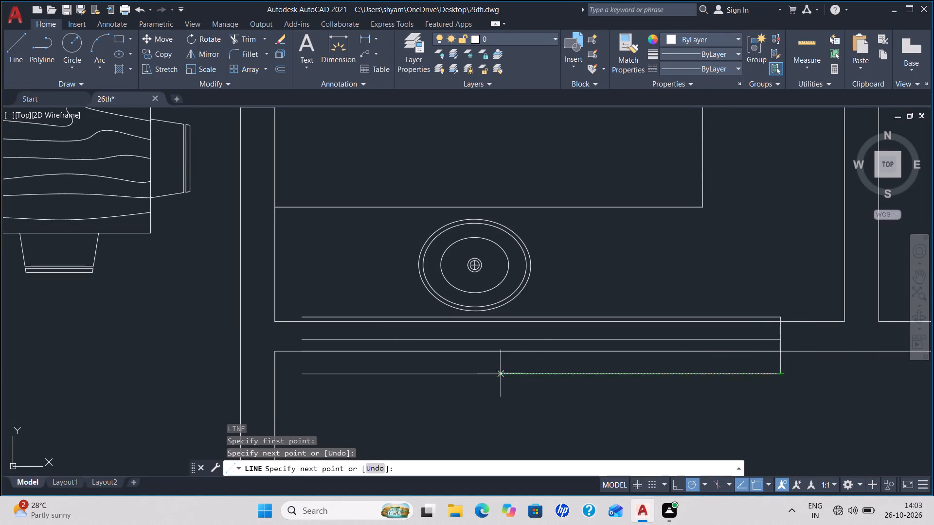
key(Escape)
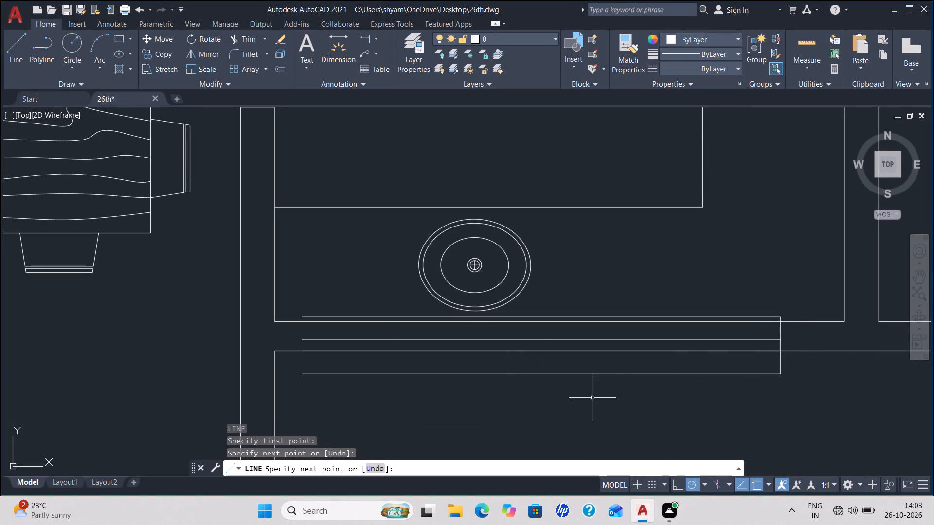
key(space)
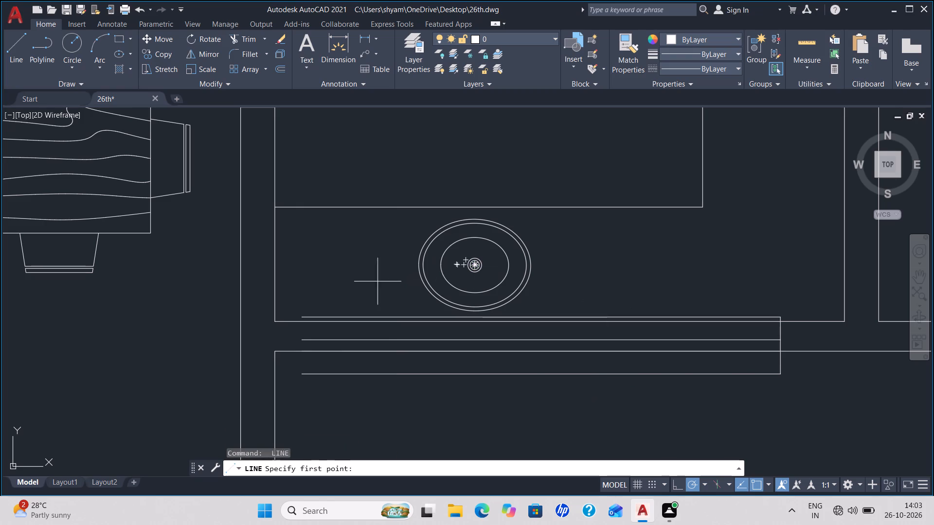
click(301, 314)
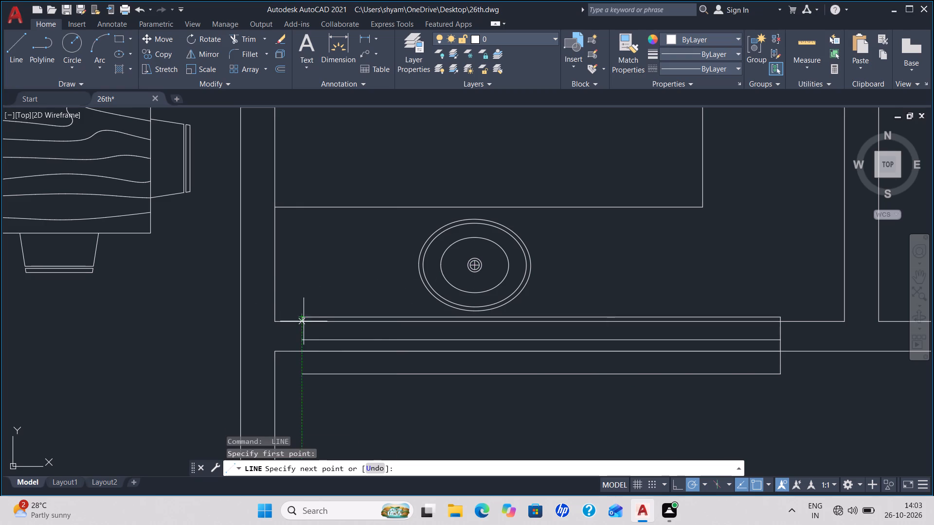
click(301, 373)
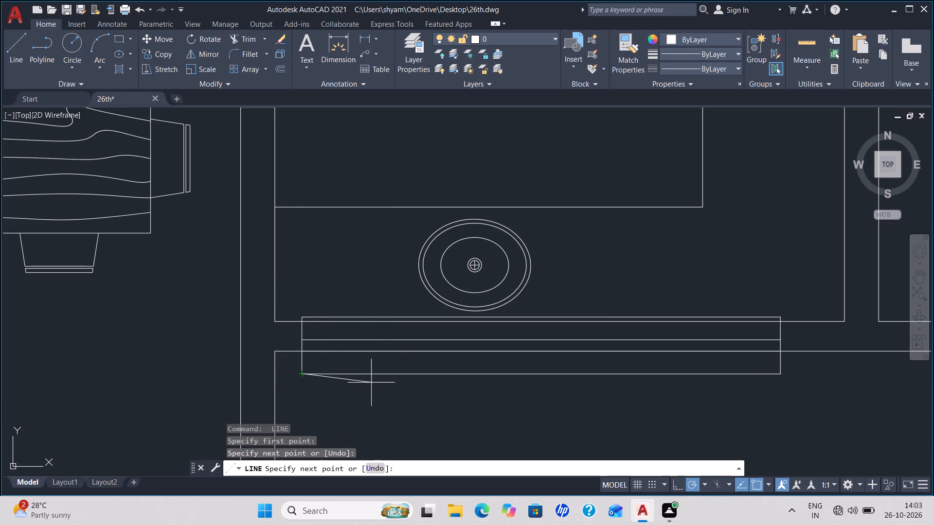
key(Escape)
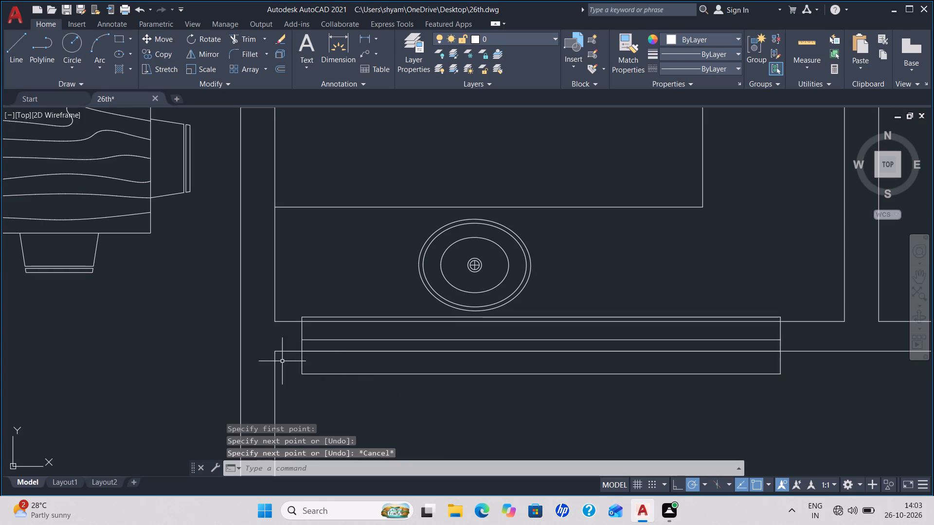
Scale the window symbol with its two end lines down to about half size, from a base point near its middle.
click(303, 364)
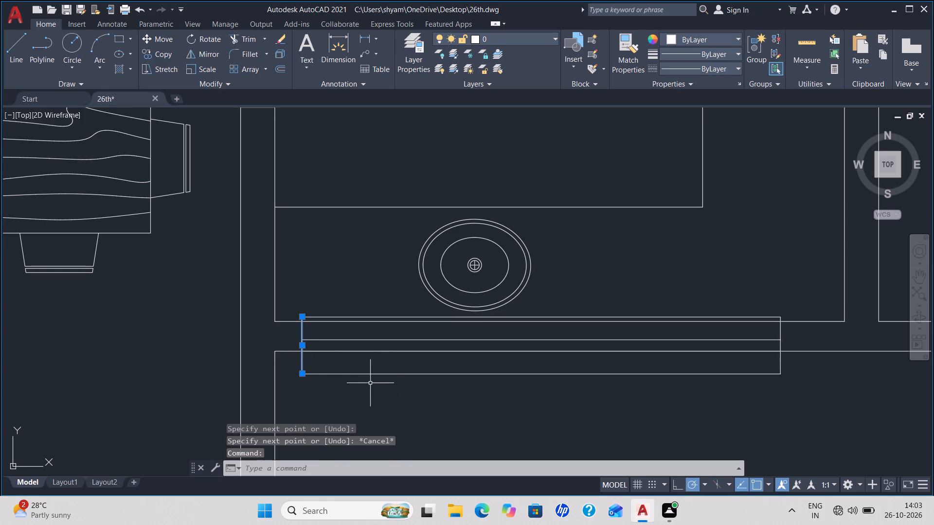
click(377, 373)
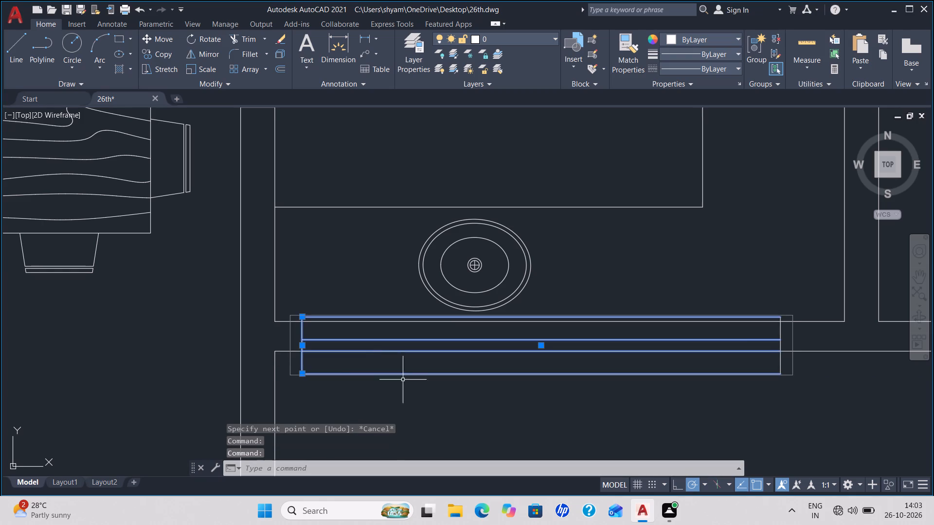
click(779, 357)
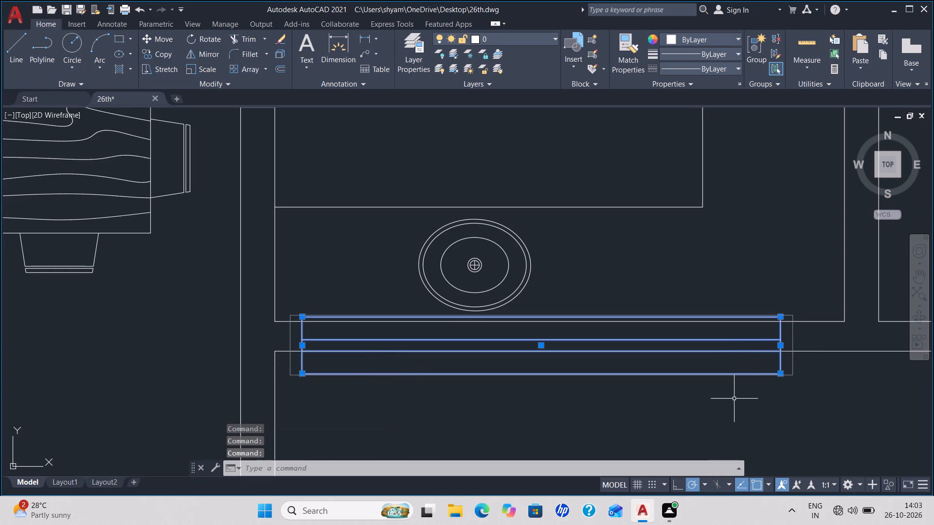
text(sc)
key(Return)
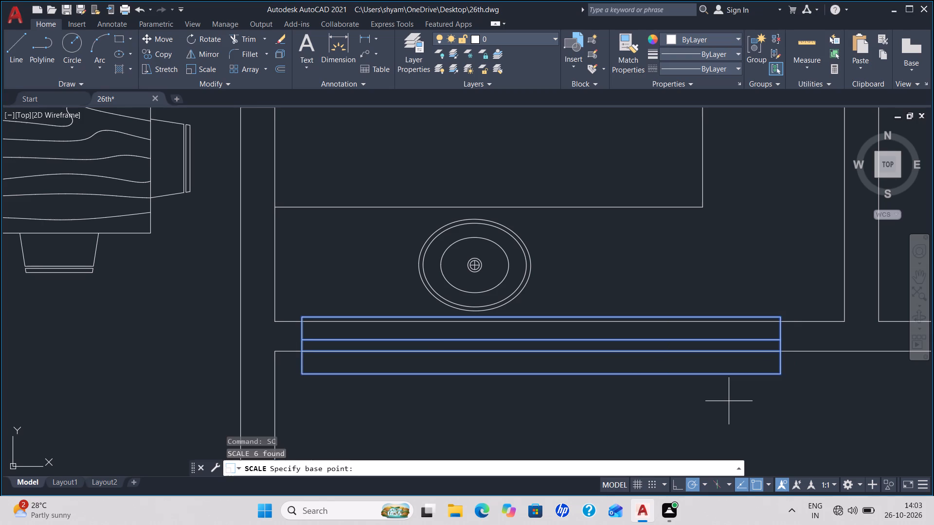
click(553, 334)
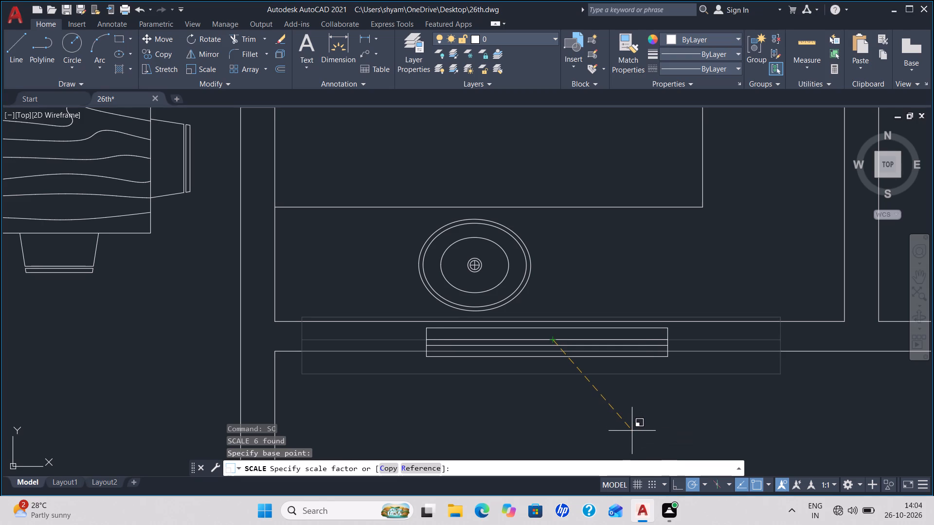
click(632, 431)
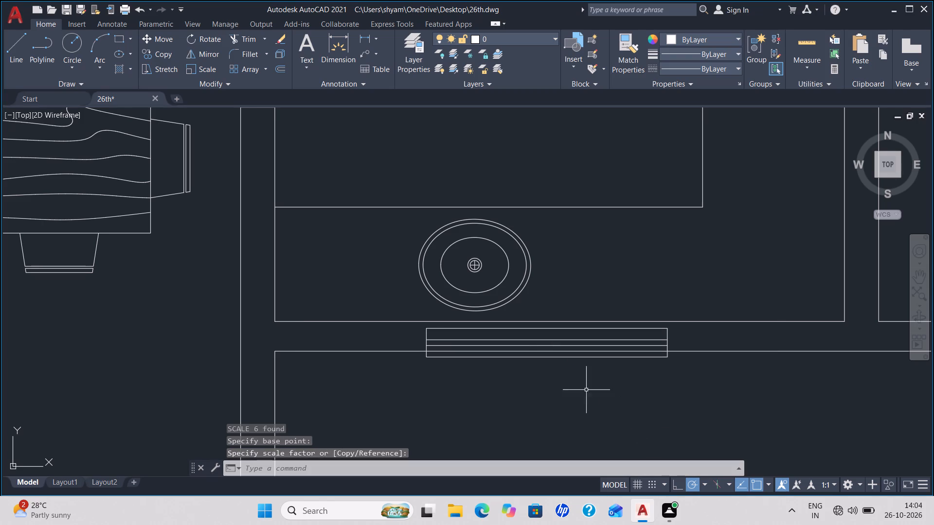
Group the scaled window symbol's four long lines with its two end lines.
click(479, 347)
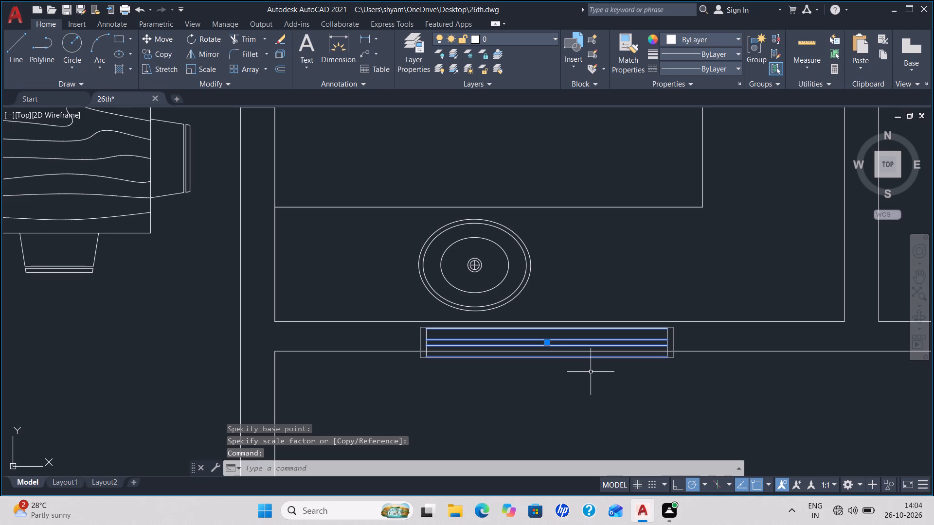
click(666, 336)
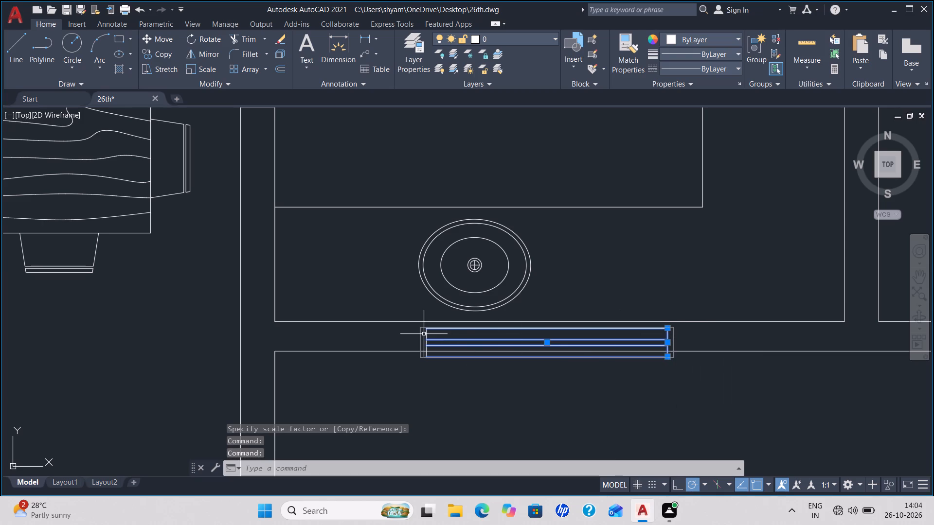
click(427, 333)
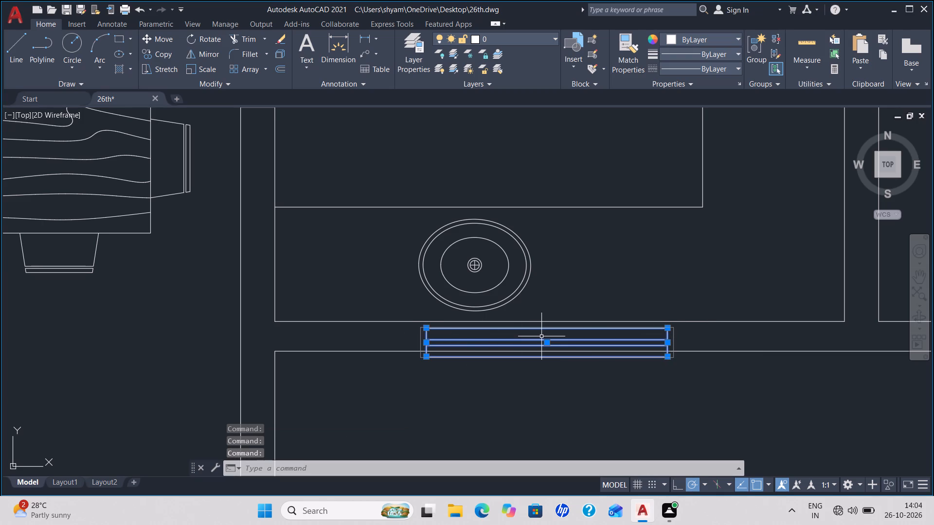
key(g)
key(Return)
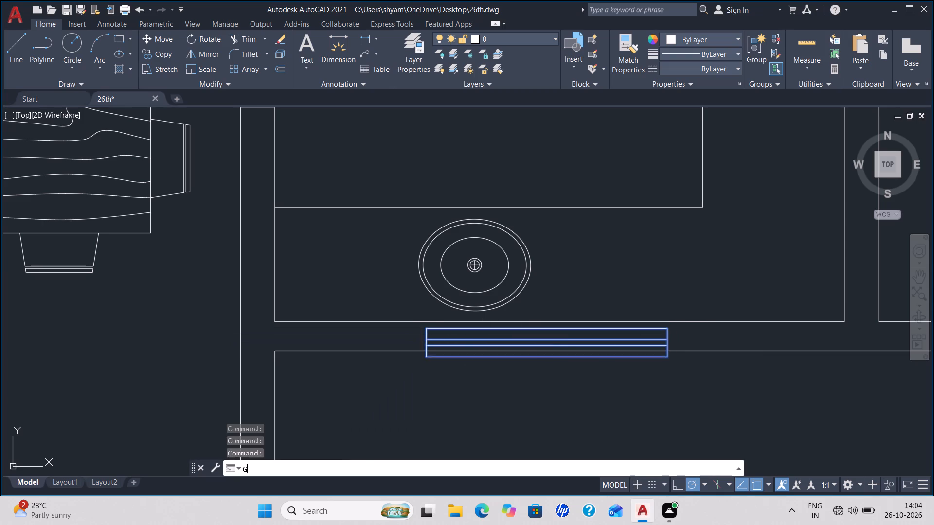
Move the grouped window symbol north so its top edge lies on the kitchen-side line of the wall.
click(499, 327)
key(m)
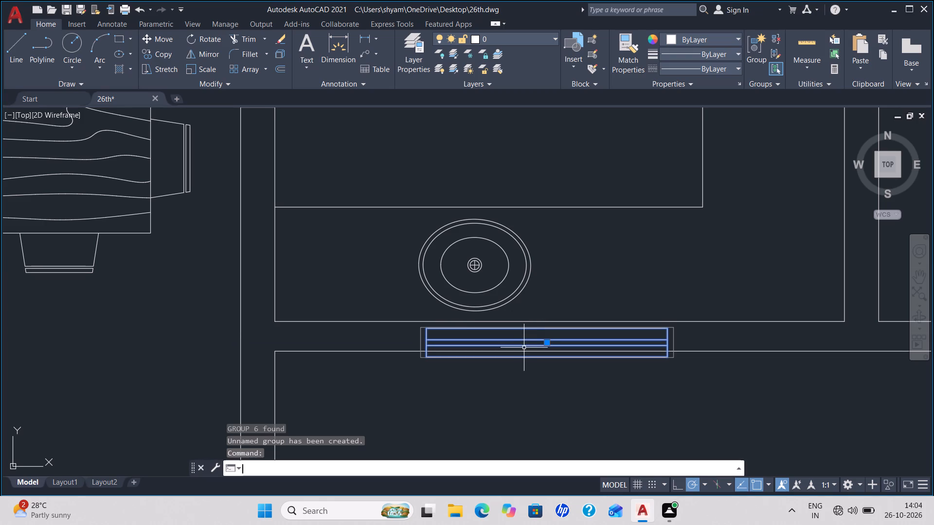
key(Return)
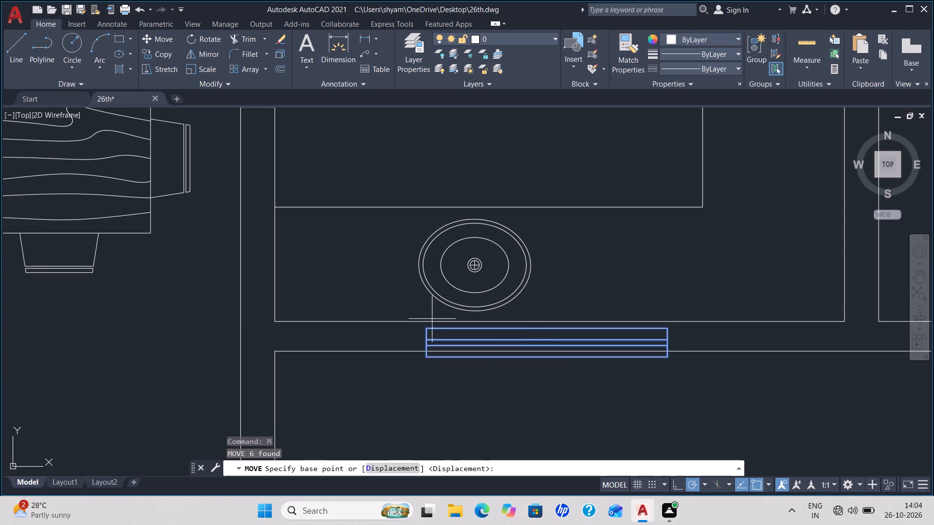
click(429, 329)
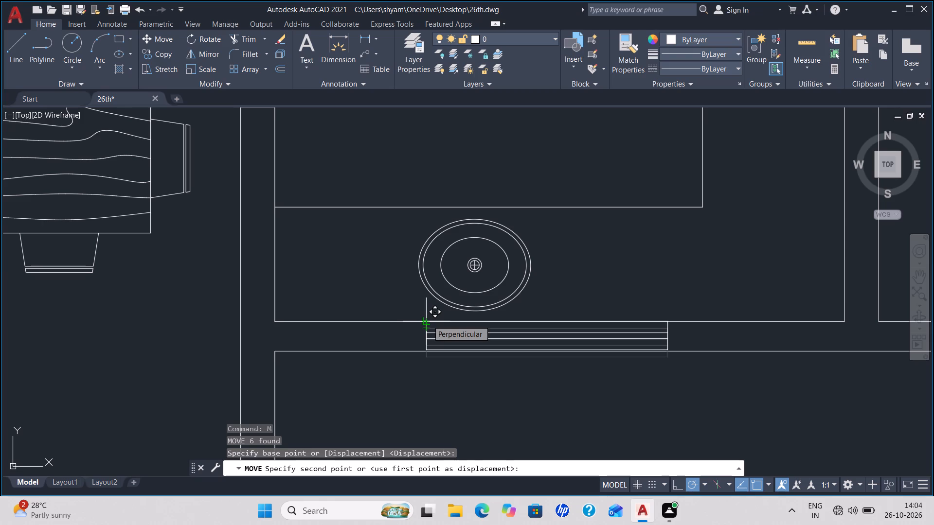
scroll(427, 320, up, 3)
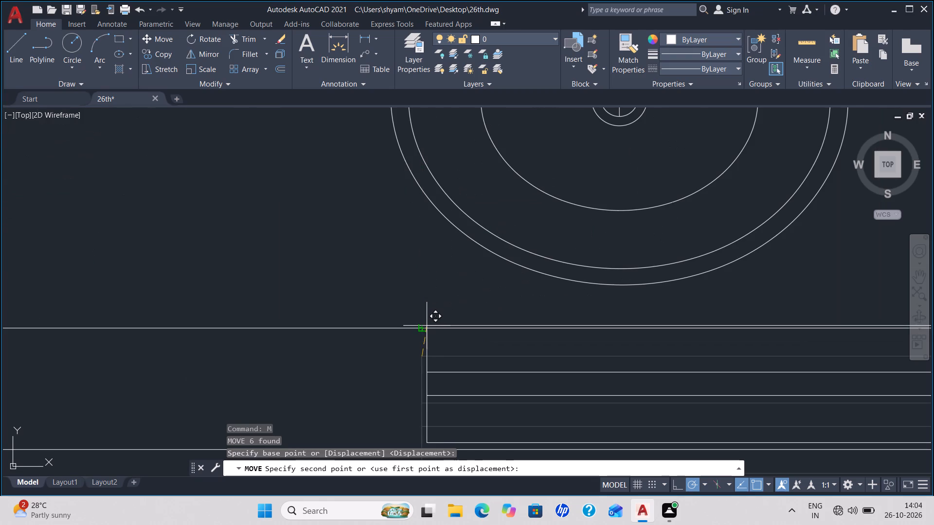
click(427, 328)
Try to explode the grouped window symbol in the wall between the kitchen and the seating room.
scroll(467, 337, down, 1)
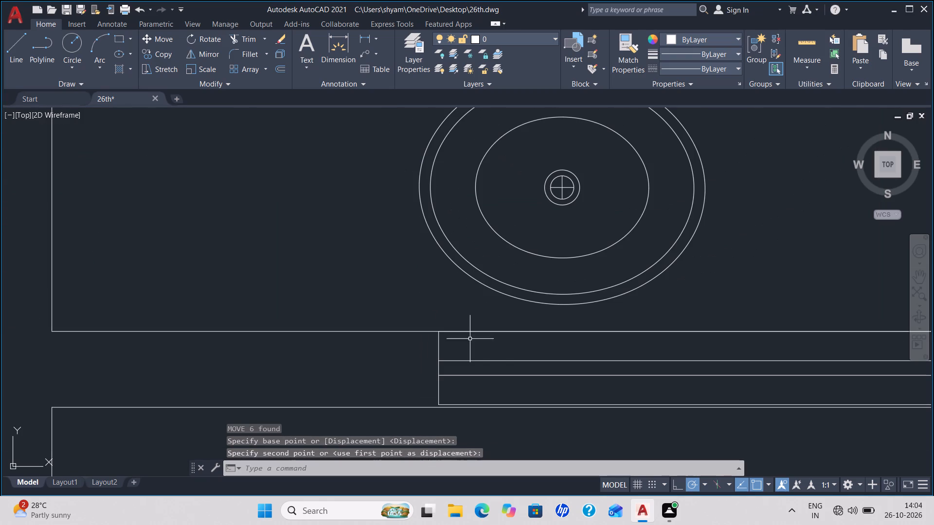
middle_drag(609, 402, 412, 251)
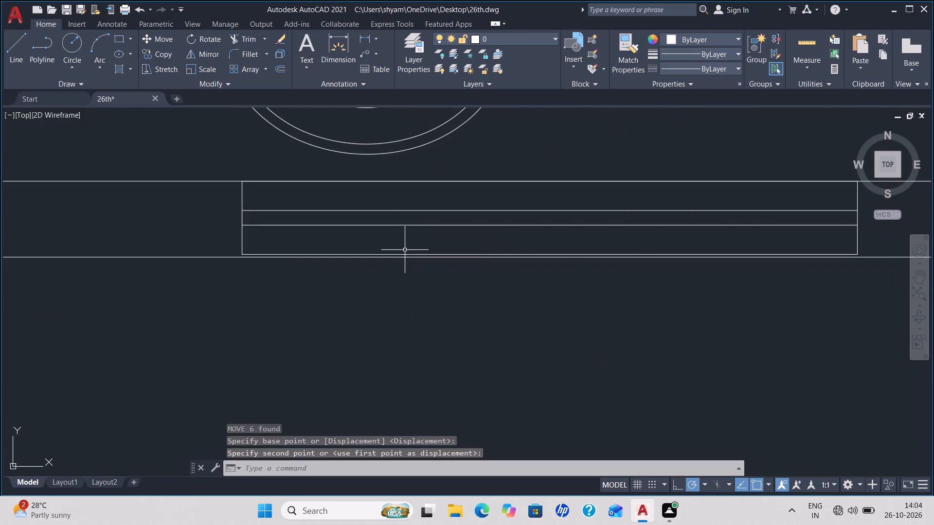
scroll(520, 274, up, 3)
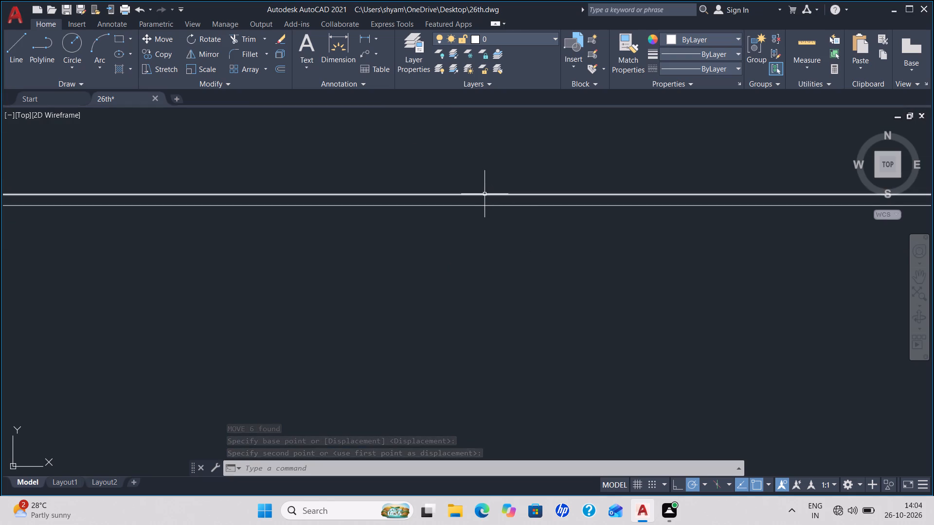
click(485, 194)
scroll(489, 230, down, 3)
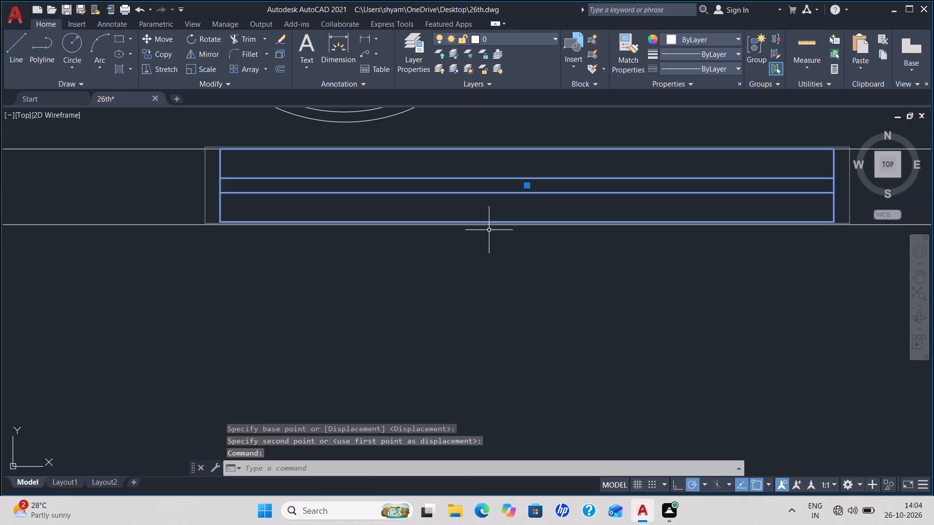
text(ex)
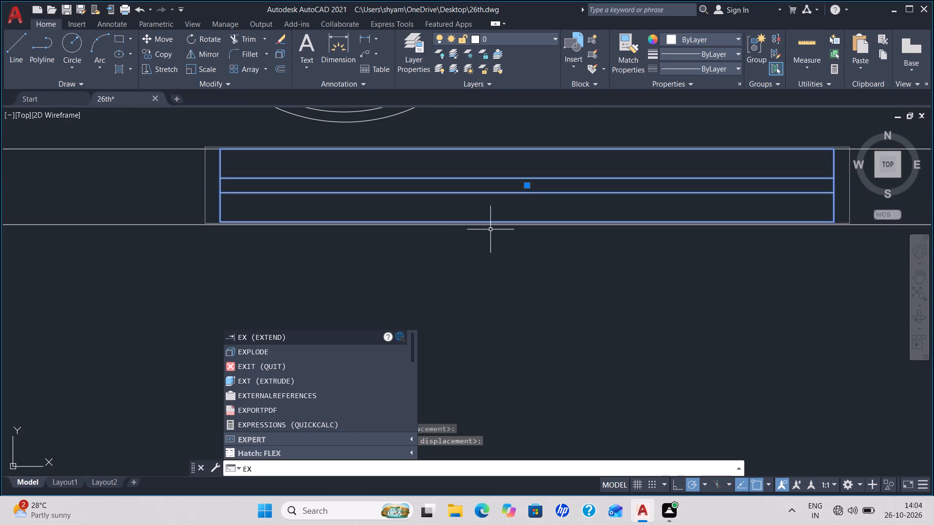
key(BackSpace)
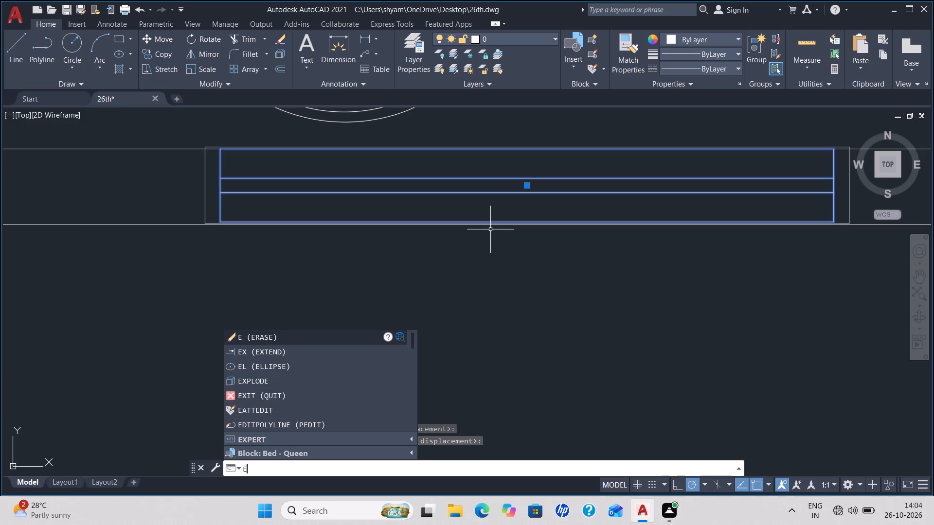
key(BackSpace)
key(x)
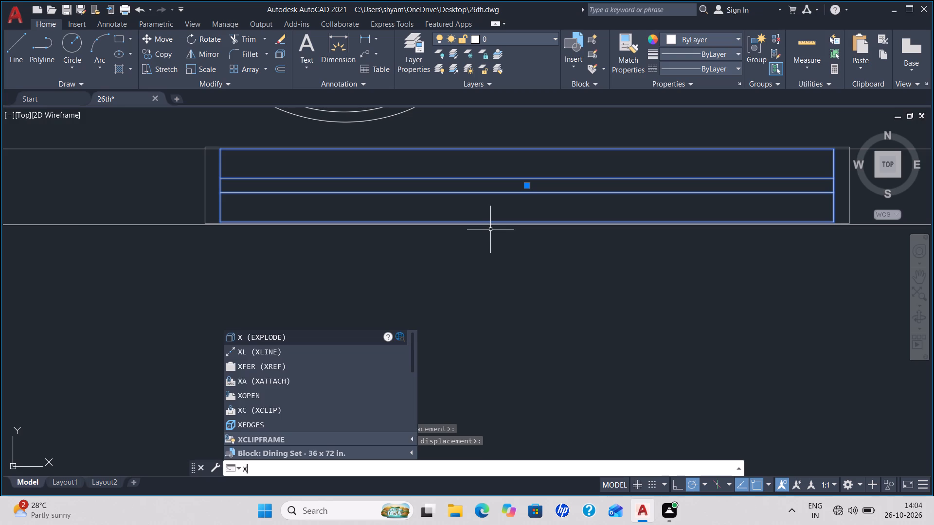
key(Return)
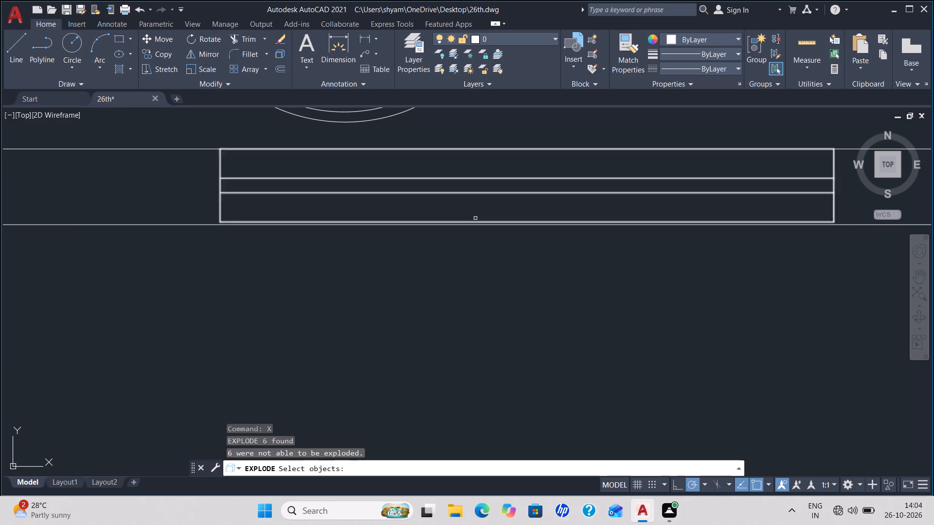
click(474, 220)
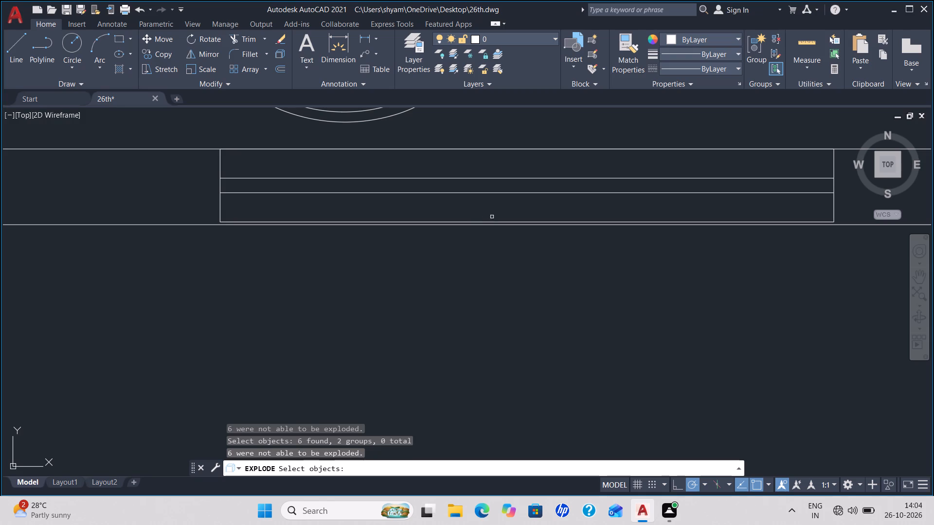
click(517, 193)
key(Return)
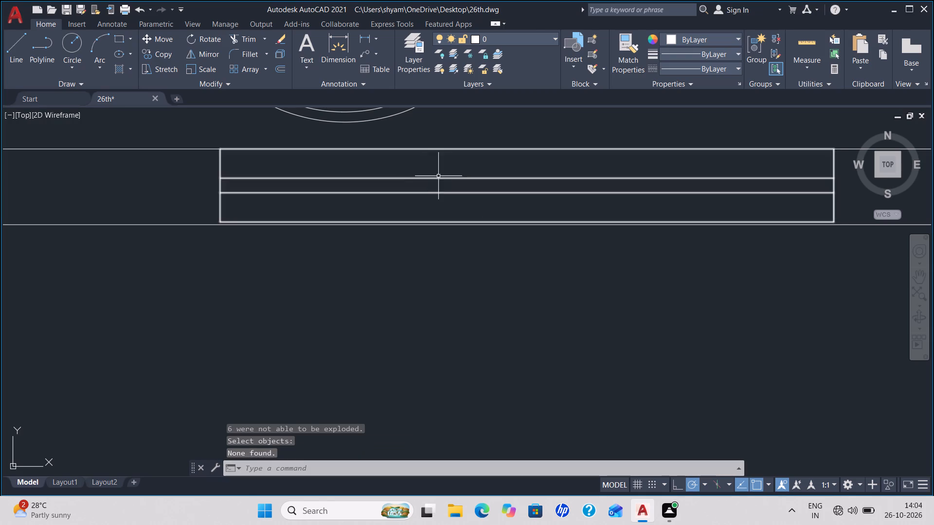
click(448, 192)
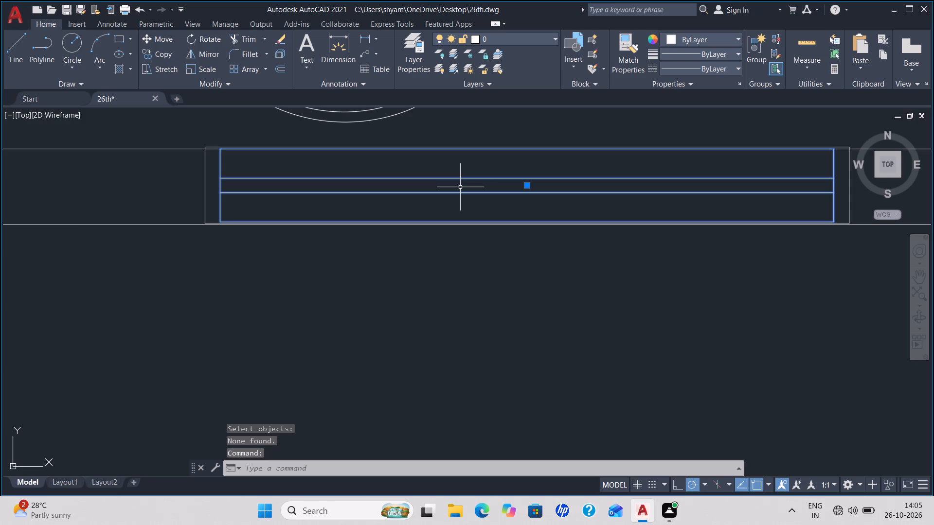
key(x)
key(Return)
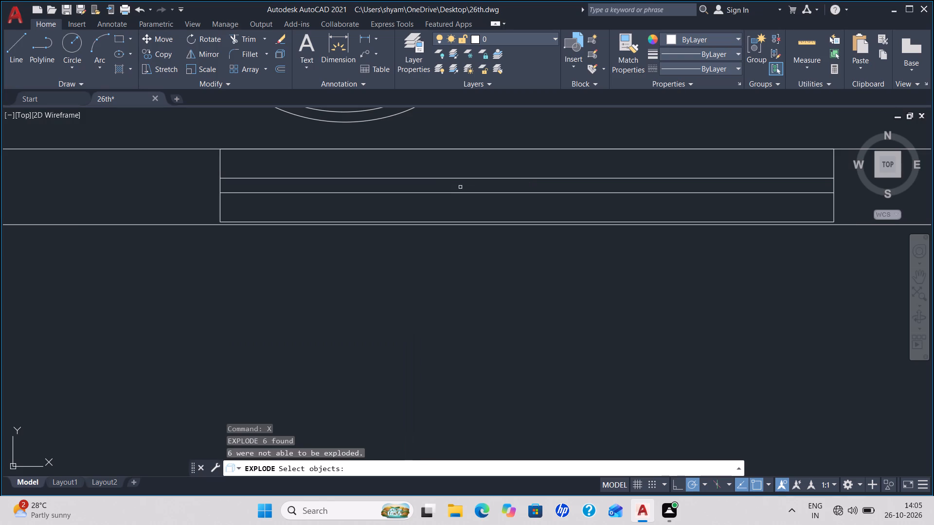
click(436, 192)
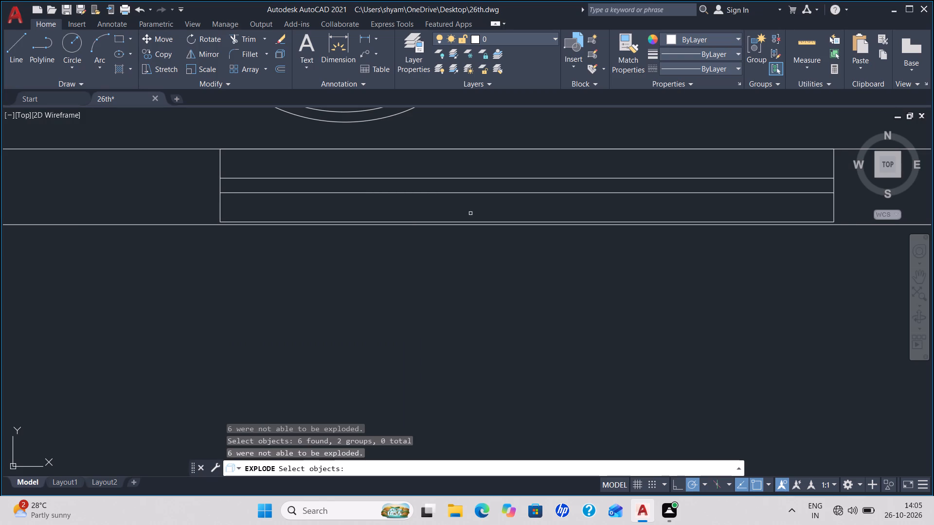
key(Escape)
Ungroup the window symbol and the nested group of its four long lines, leaving all lines separate.
click(411, 178)
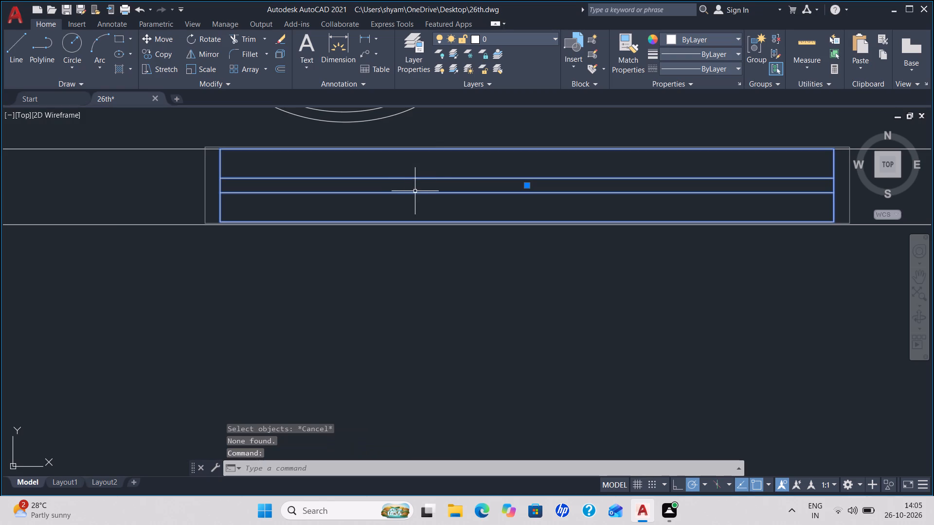
key(u)
key(n)
key(g)
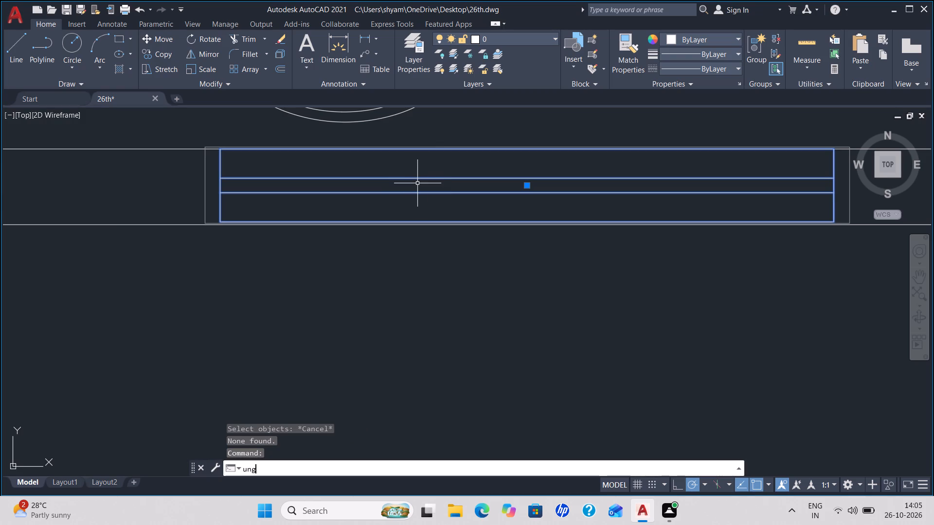
key(Return)
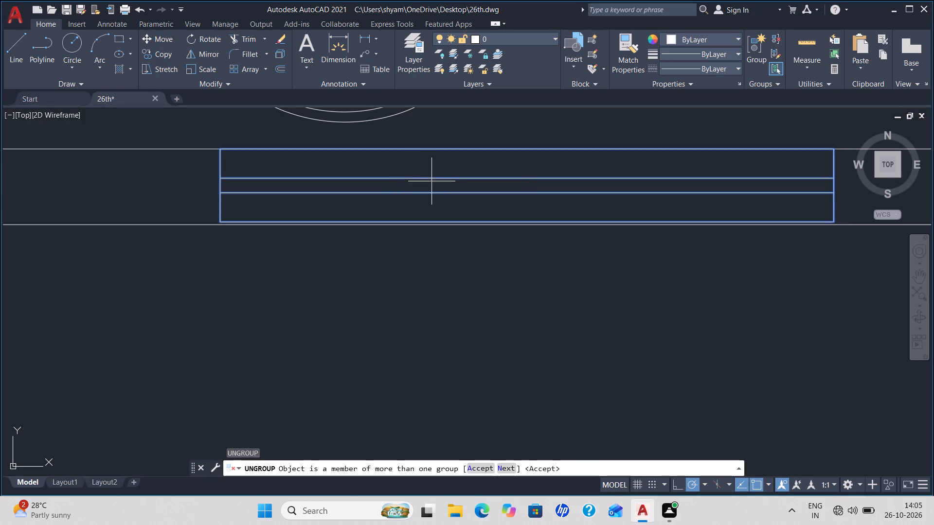
key(space)
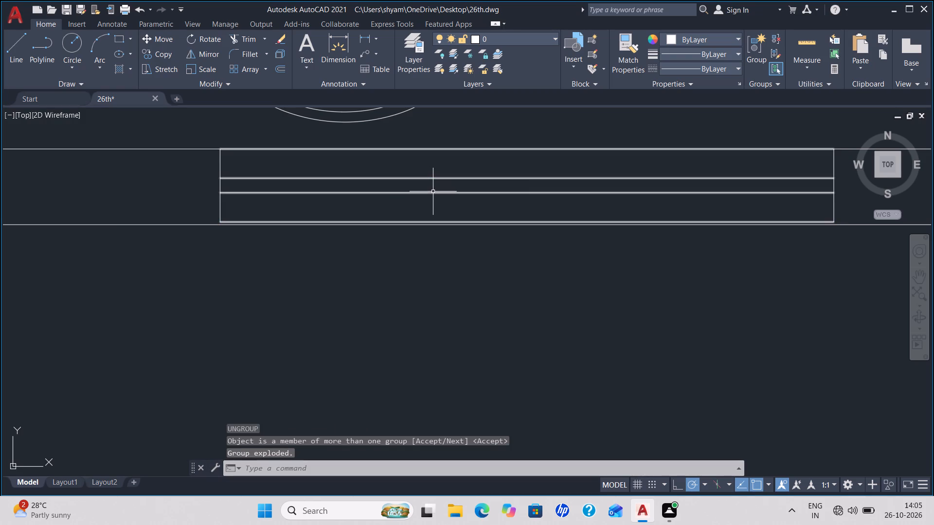
click(433, 193)
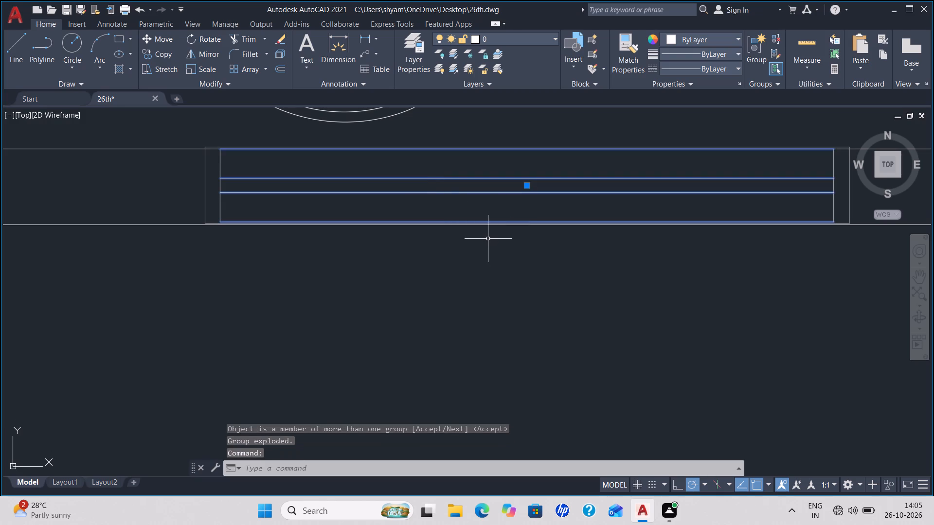
text(ung)
key(Return)
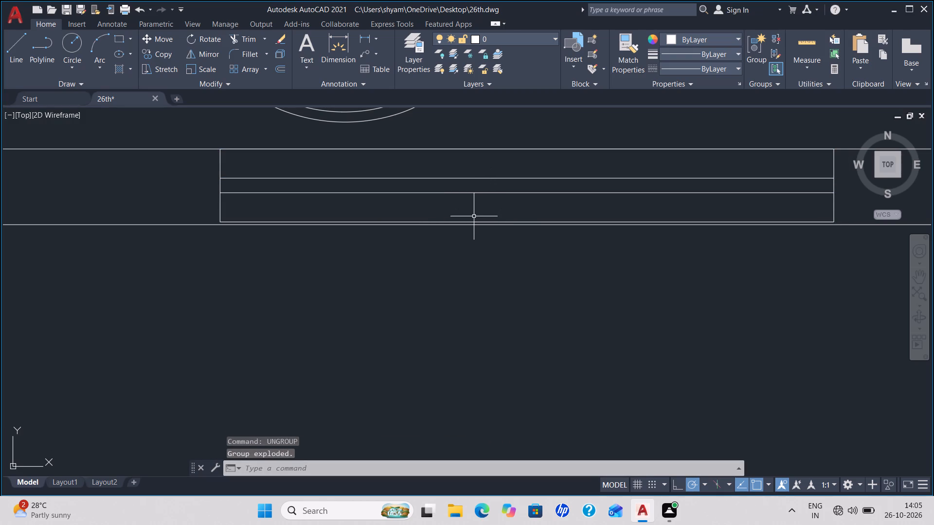
Erase the window symbol's southernmost long line, just inside the seating-room side of the wall.
click(474, 221)
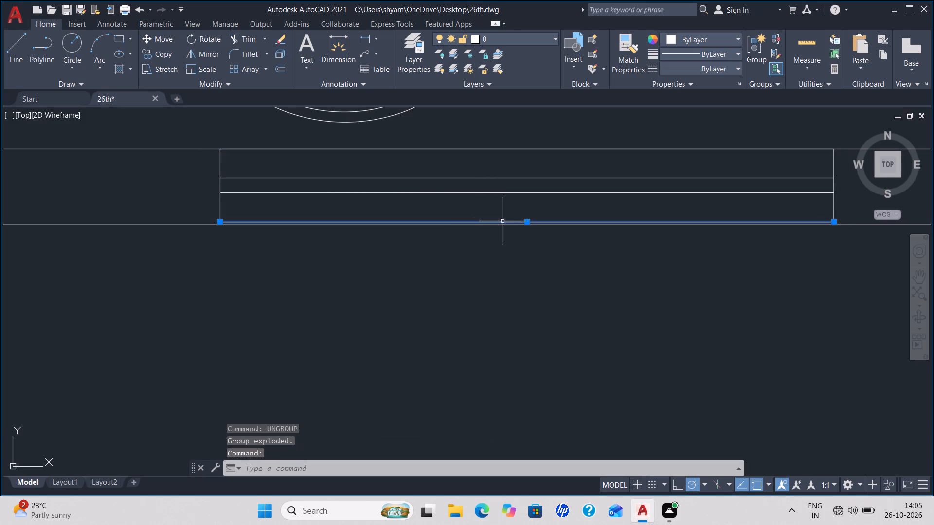
key(Delete)
Extend both end lines of the window symbol south to the seating-room-side line of the wall.
scroll(229, 207, up, 2)
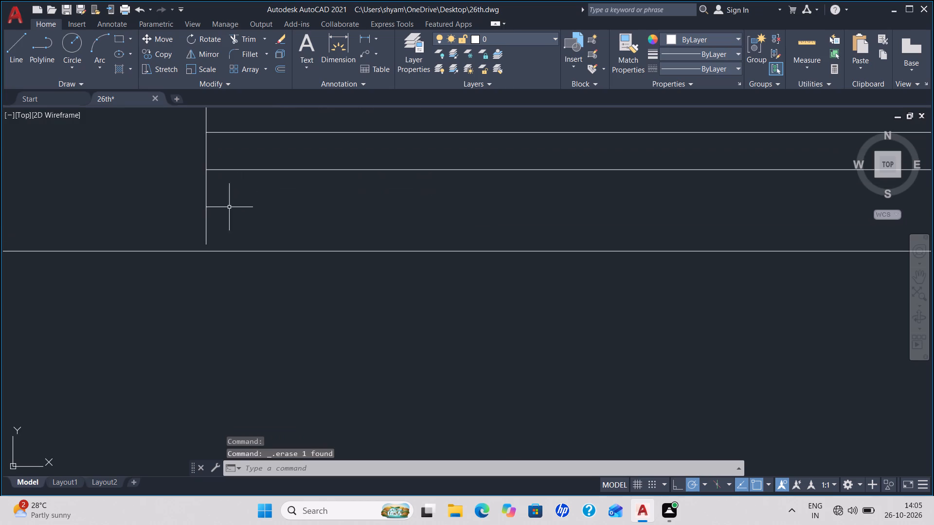
key(e)
key(x)
key(Return)
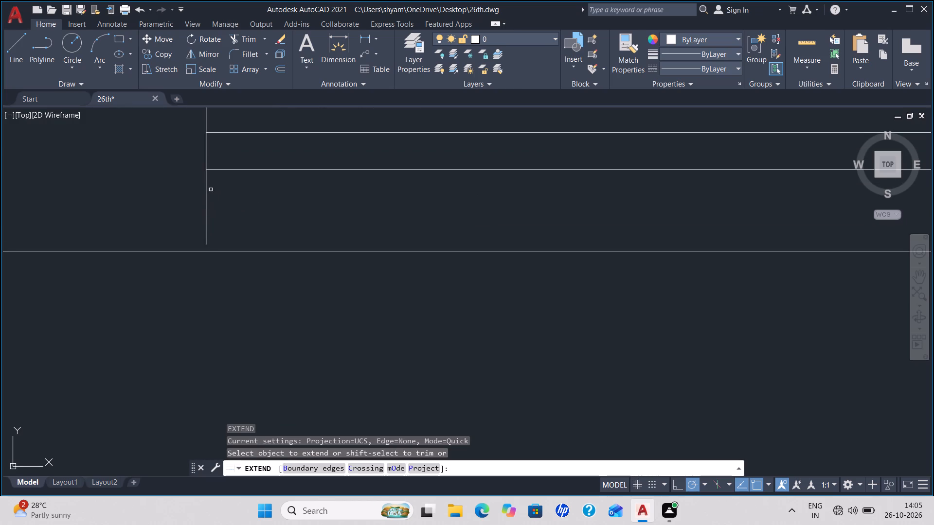
click(206, 212)
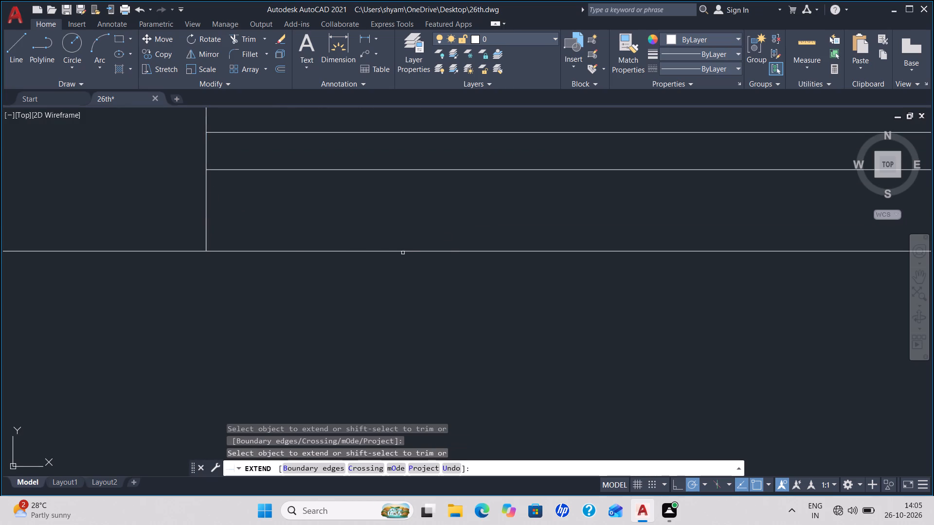
scroll(443, 244, down, 1)
middle_drag(685, 276, 485, 258)
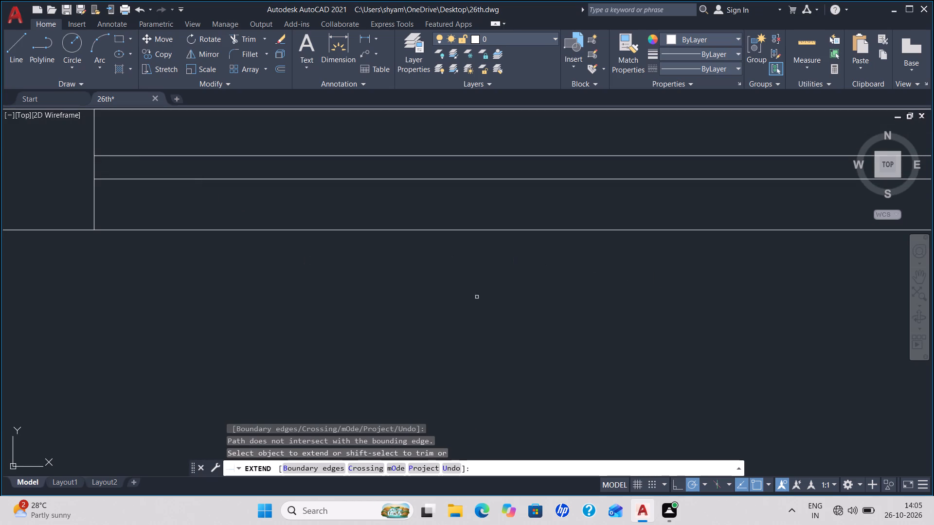
middle_drag(581, 295, 165, 268)
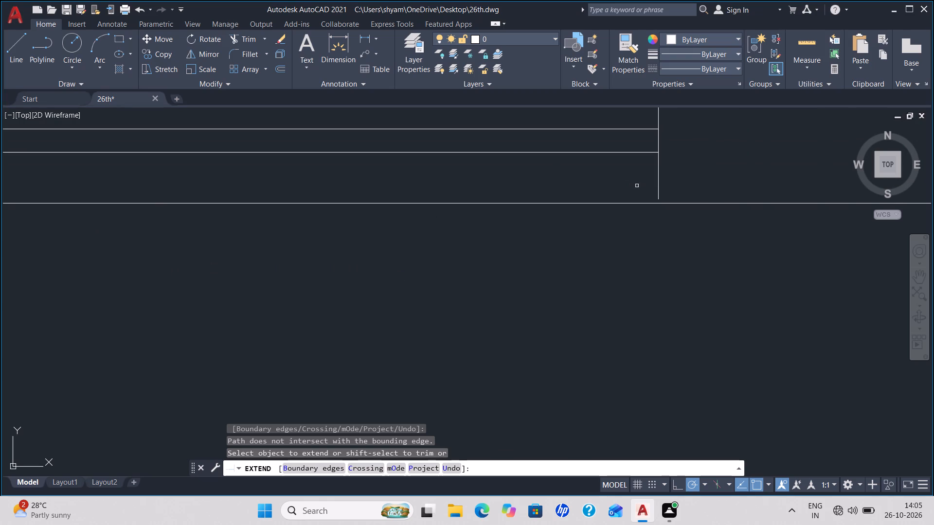
click(659, 188)
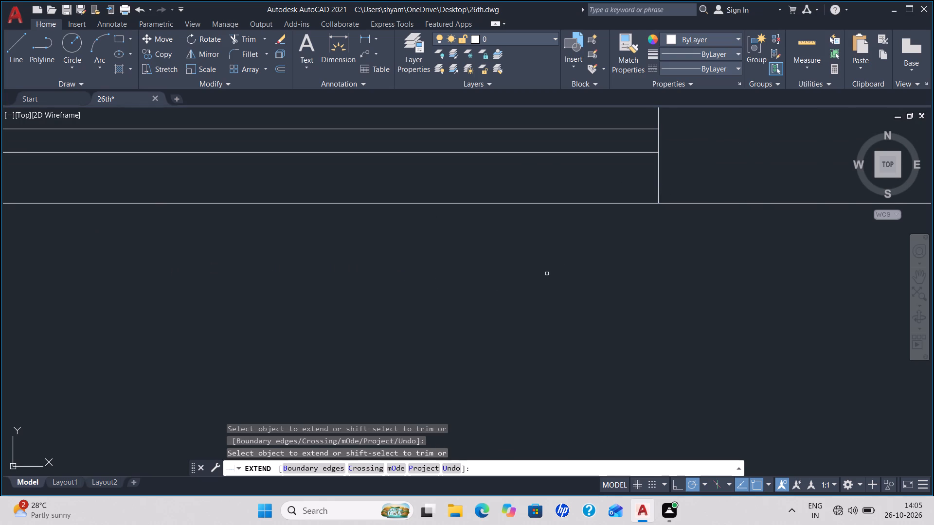
key(Escape)
Review the fitted kitchen window, the seating room and the surrounding floor plan.
scroll(341, 206, down, 1)
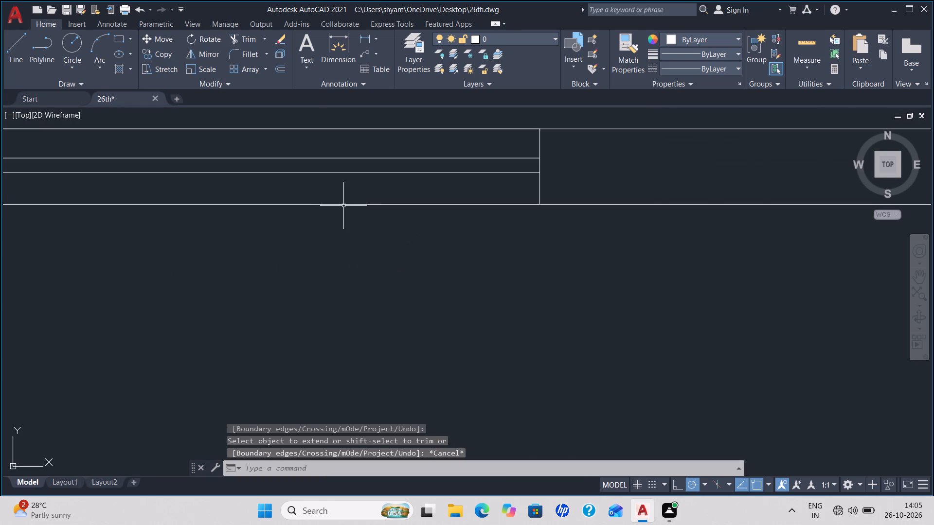
middle_drag(341, 185, 581, 298)
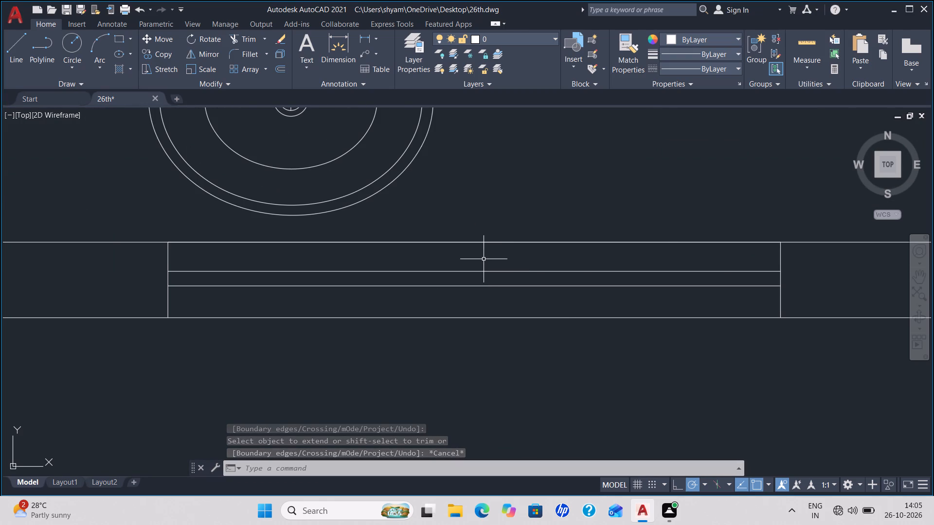
scroll(484, 259, down, 1)
scroll(589, 349, down, 1)
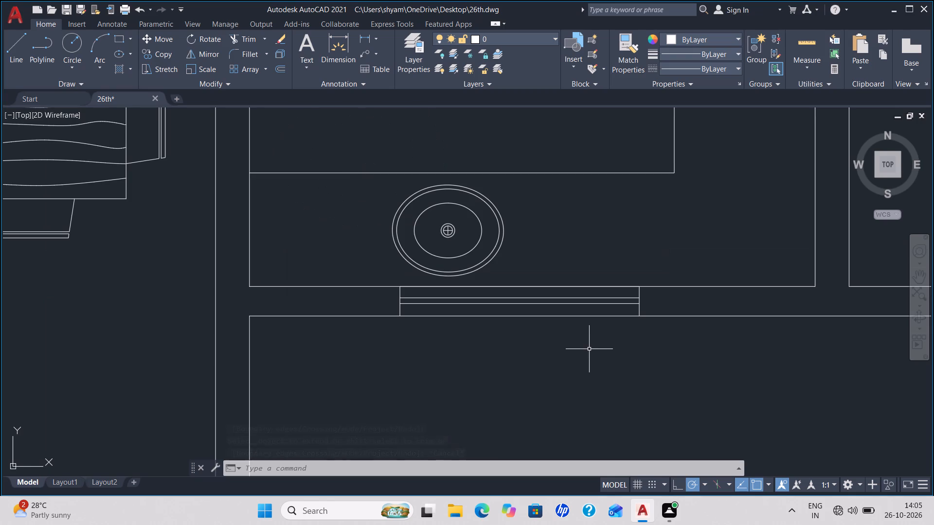
middle_drag(595, 350, 431, 170)
scroll(423, 171, down, 1)
scroll(463, 221, down, 1)
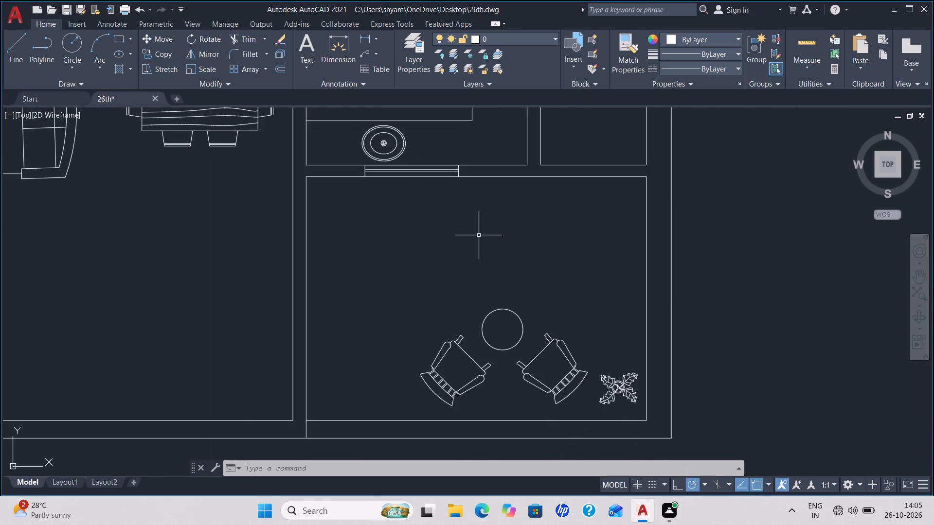
scroll(480, 235, down, 3)
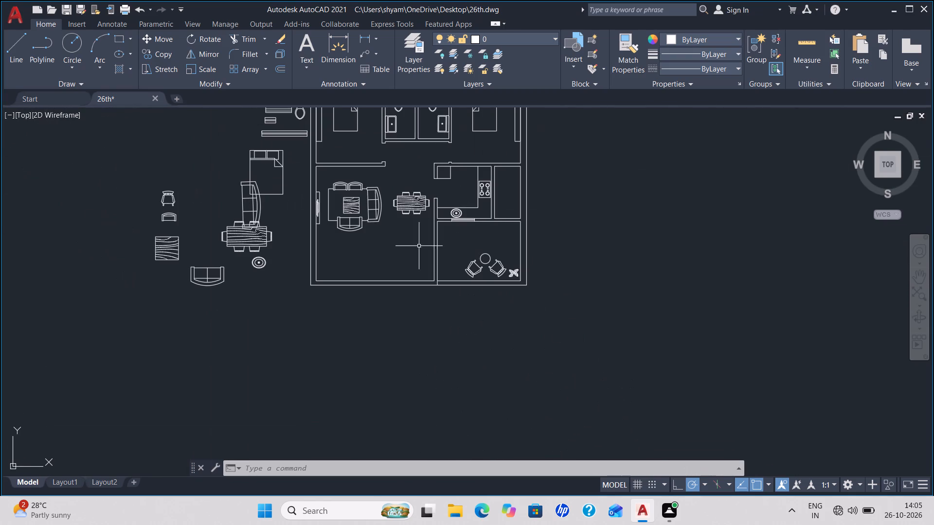
scroll(472, 245, up, 3)
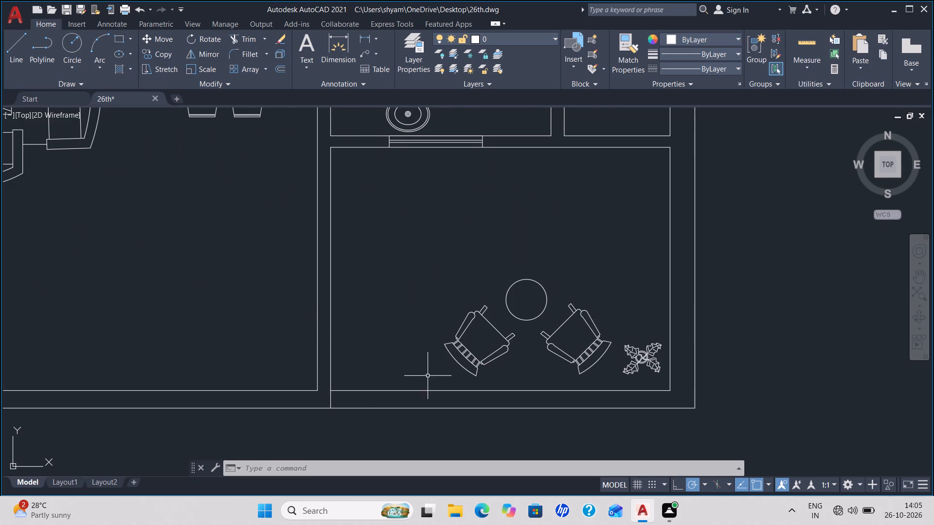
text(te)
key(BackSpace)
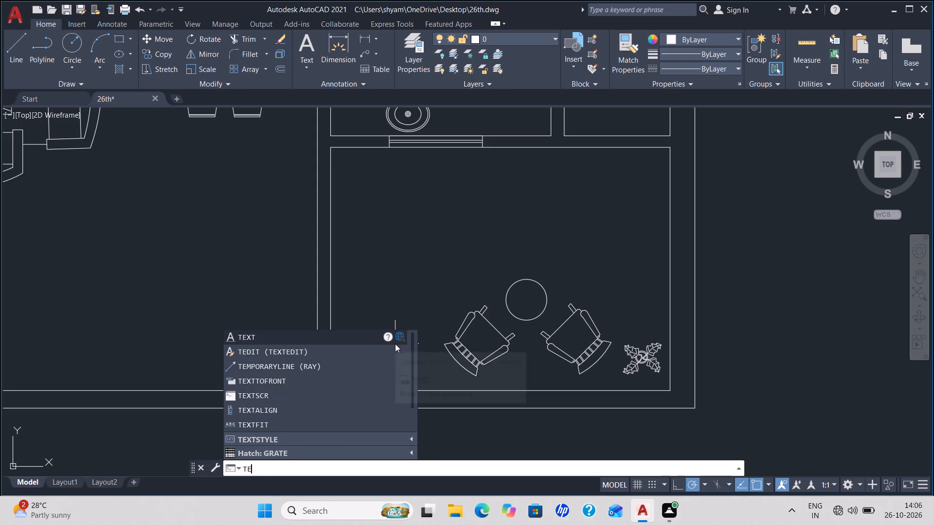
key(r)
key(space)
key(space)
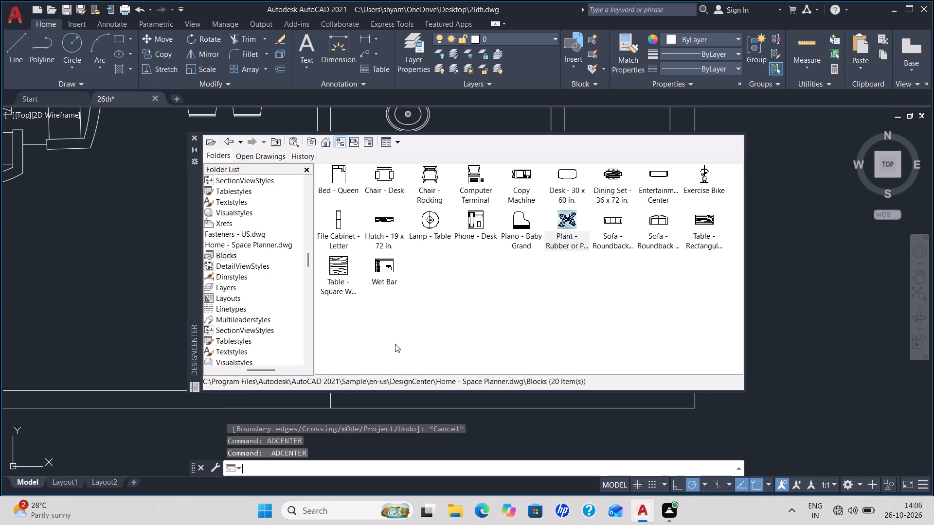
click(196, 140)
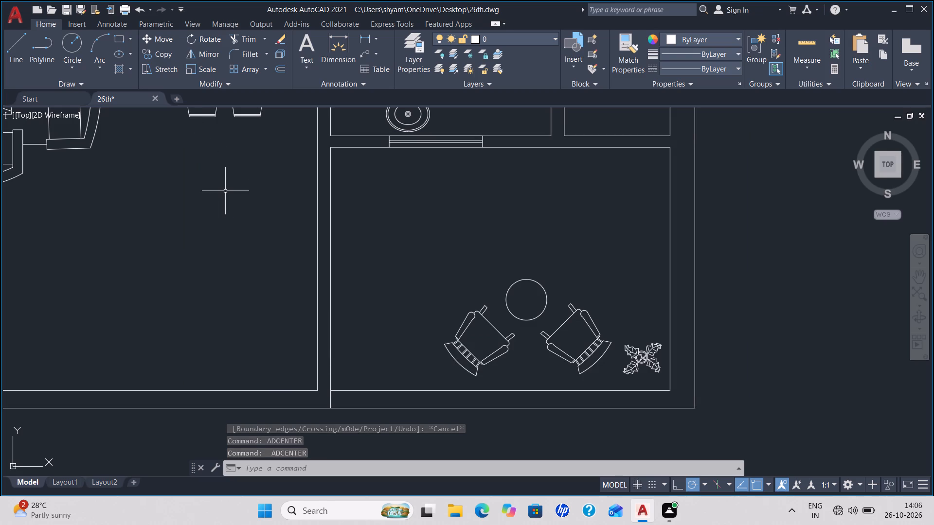
Trim away the short line crossing the southern outer wall at the seating room's southwest corner.
key(y)
key(BackSpace)
text(tr)
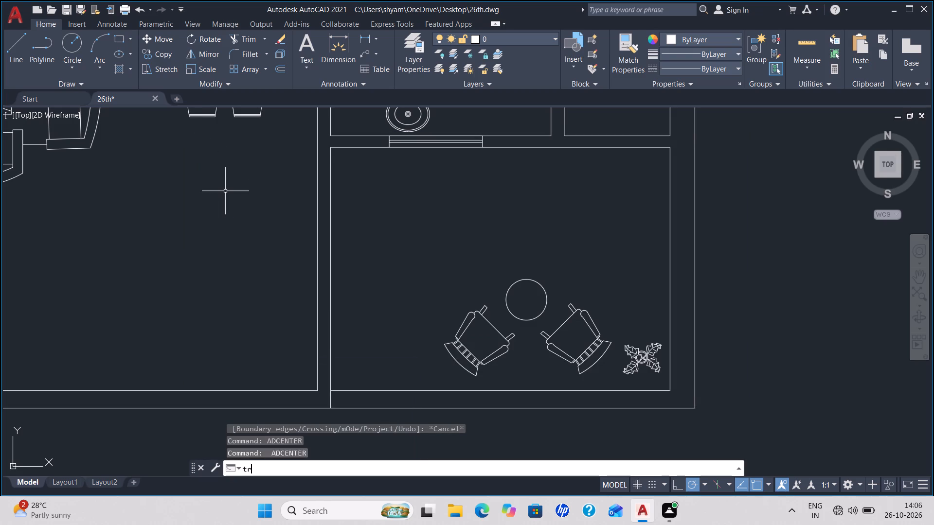
key(space)
key(space)
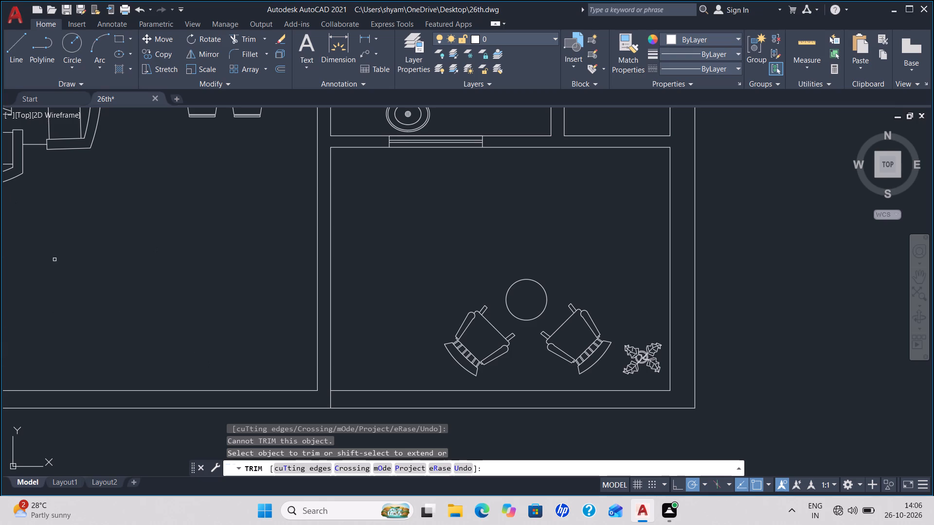
click(330, 398)
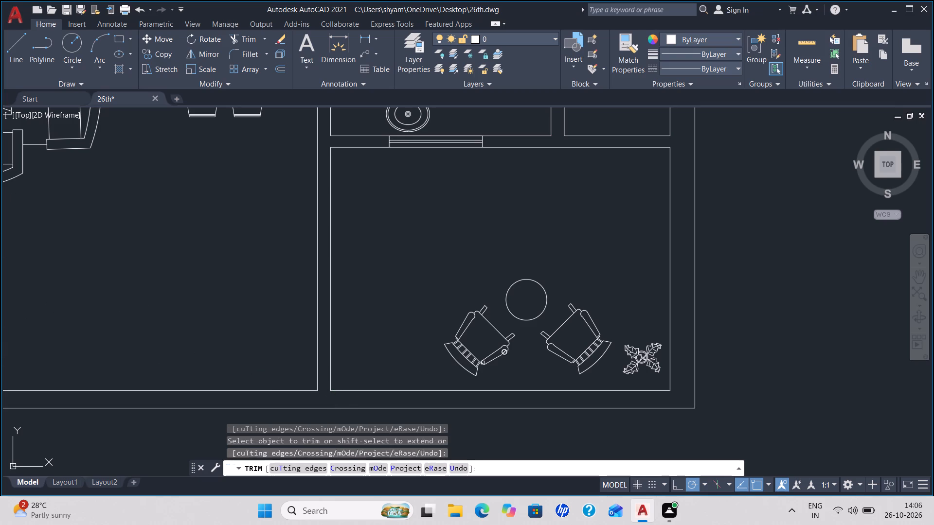
Scale both bathroom washbasins down together to about two-thirds size, using the west basin's drain as base point.
middle_drag(364, 242, 527, 308)
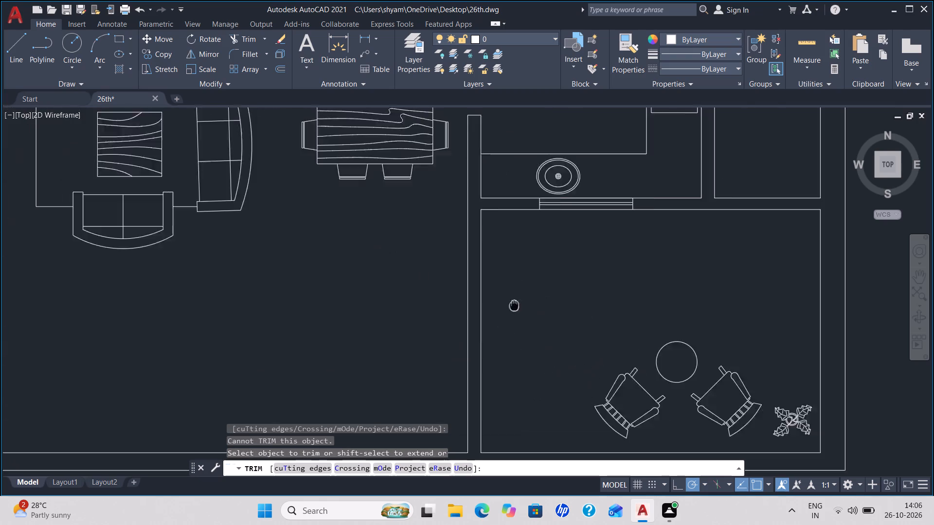
middle_drag(527, 308, 637, 357)
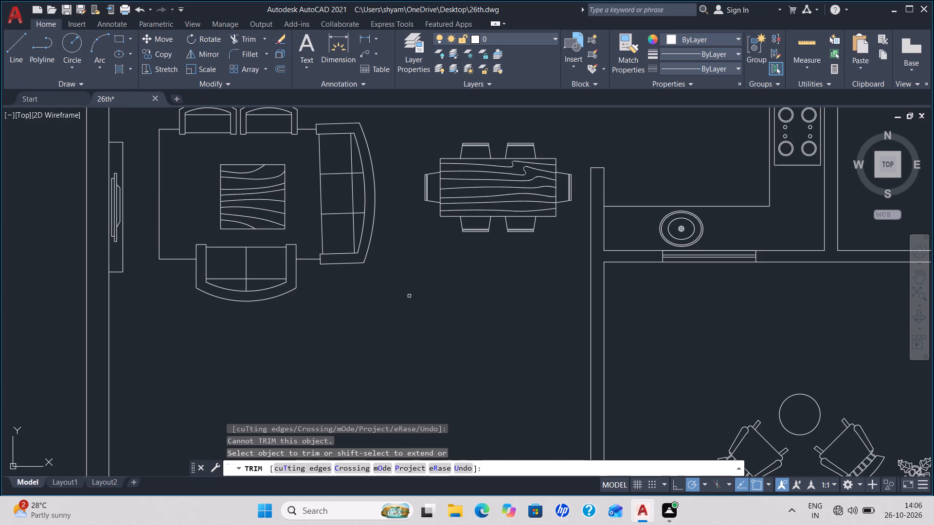
middle_drag(368, 292, 648, 524)
scroll(660, 375, up, 1)
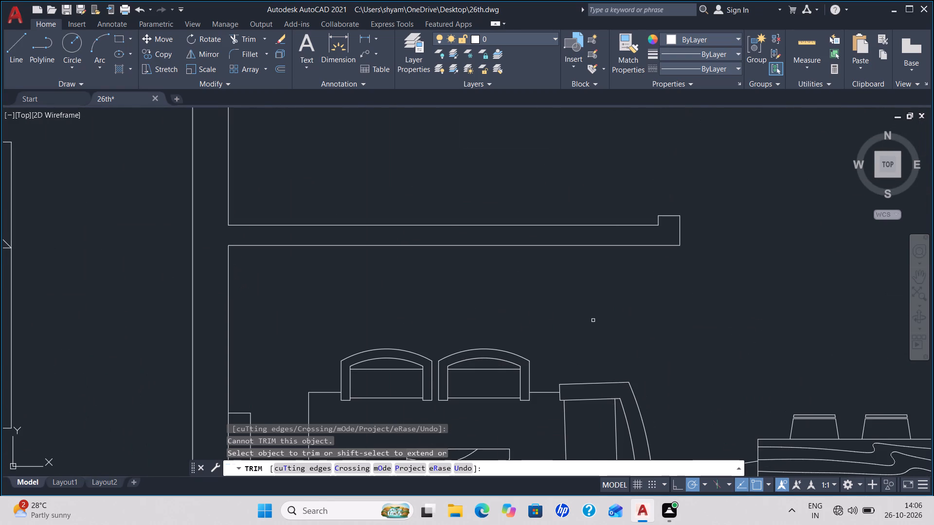
middle_drag(593, 319, 603, 504)
scroll(494, 381, down, 1)
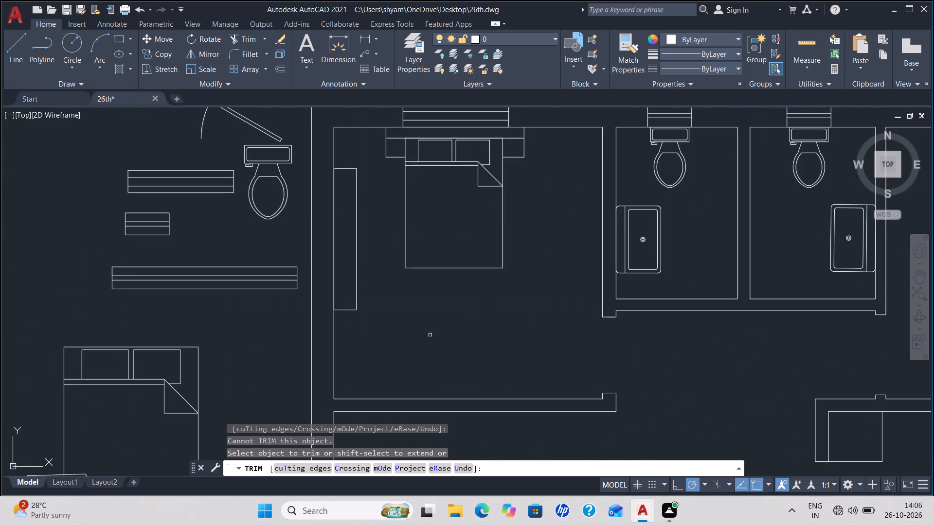
middle_drag(333, 261, 422, 384)
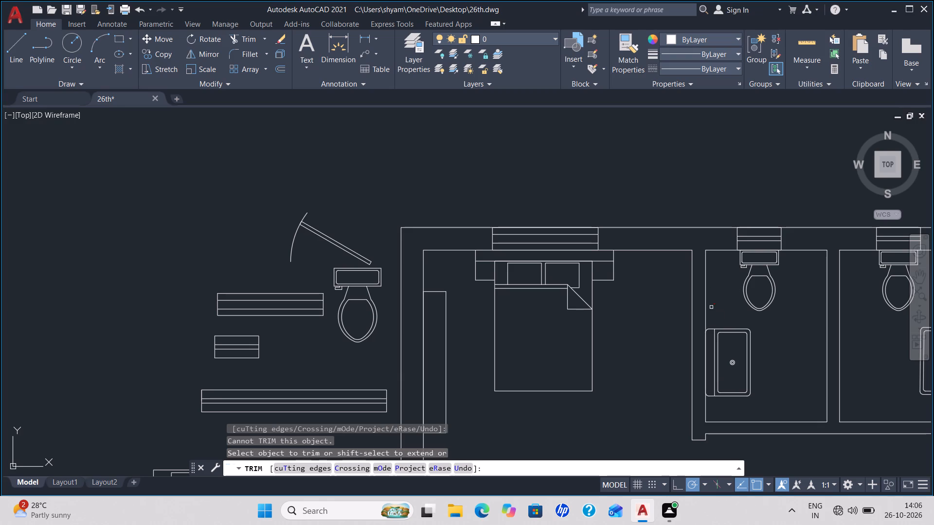
key(Escape)
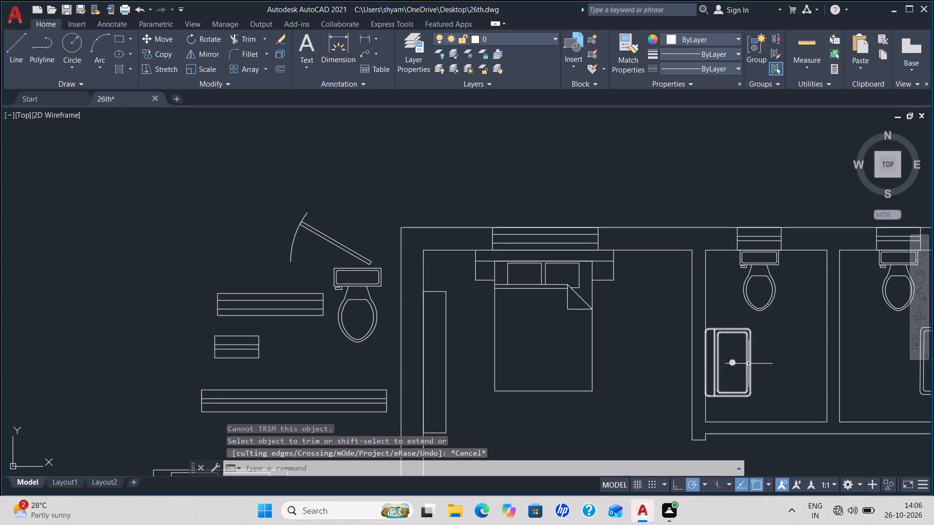
click(749, 364)
middle_drag(779, 362, 472, 328)
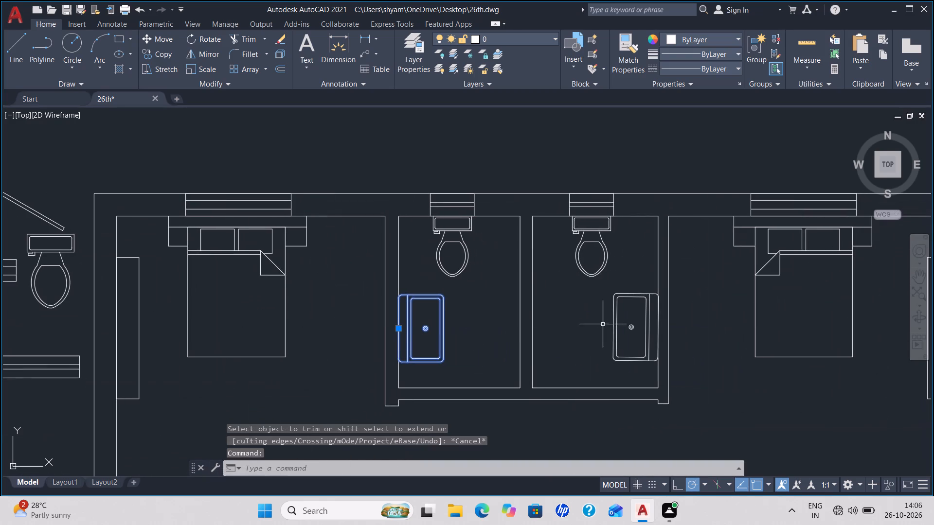
click(616, 323)
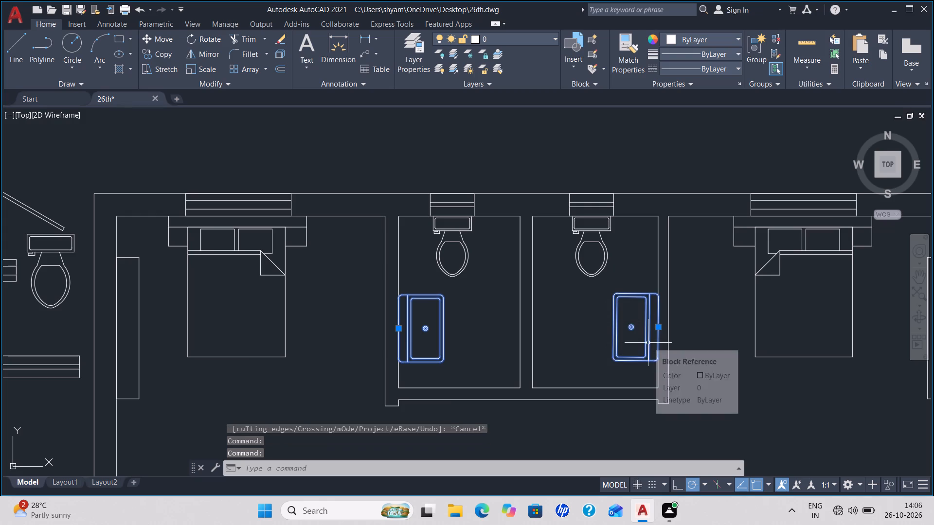
text(cs)
key(BackSpace)
key(BackSpace)
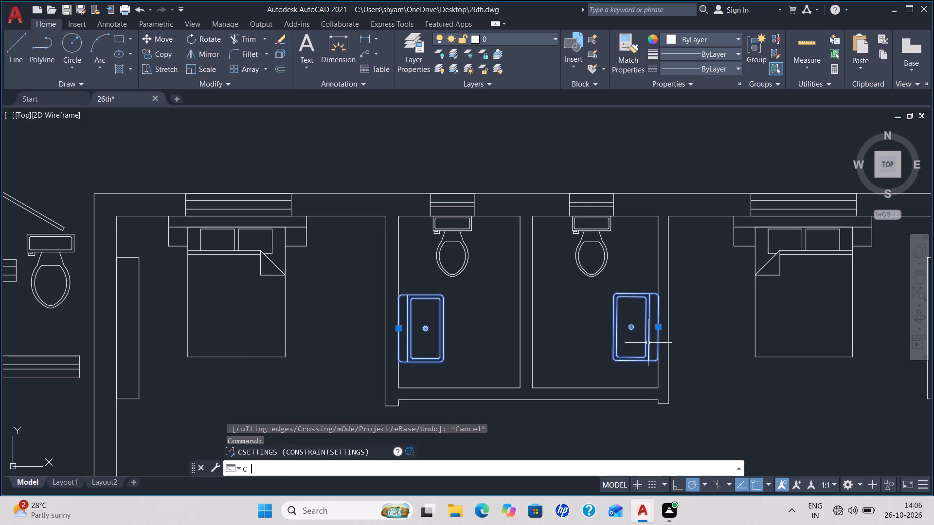
text(sc)
key(BackSpace)
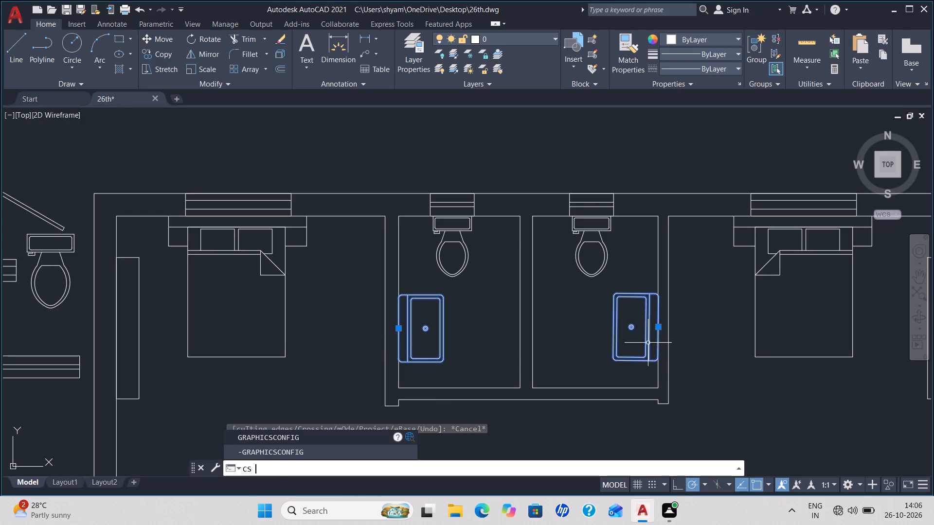
key(BackSpace)
key(BackSpace)
text(sc)
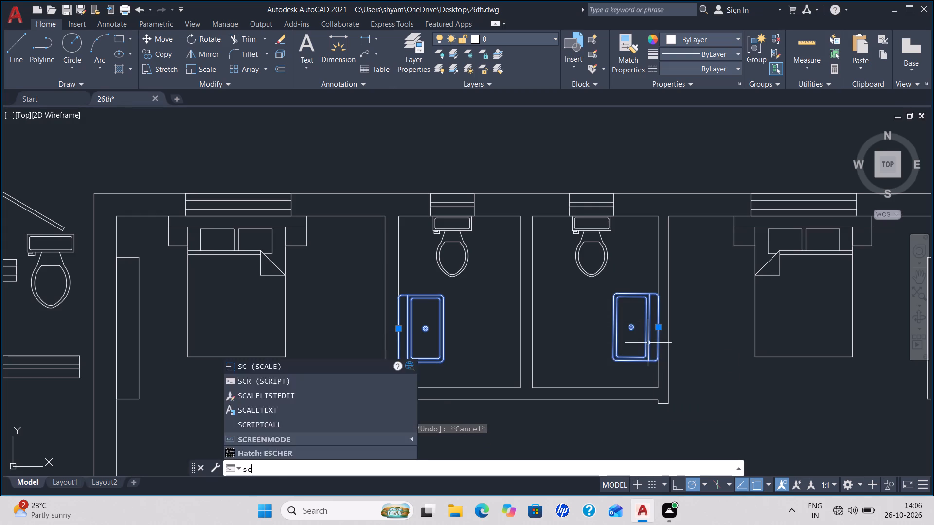
key(Return)
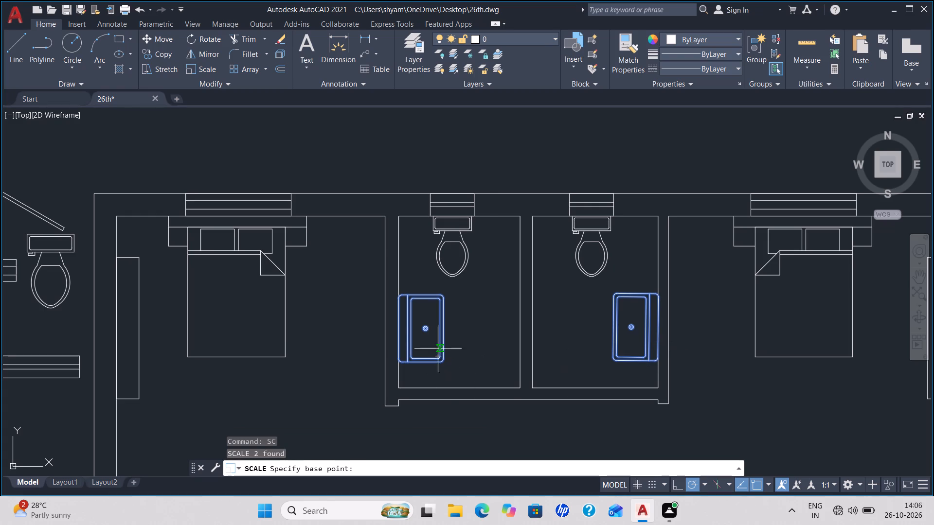
click(428, 334)
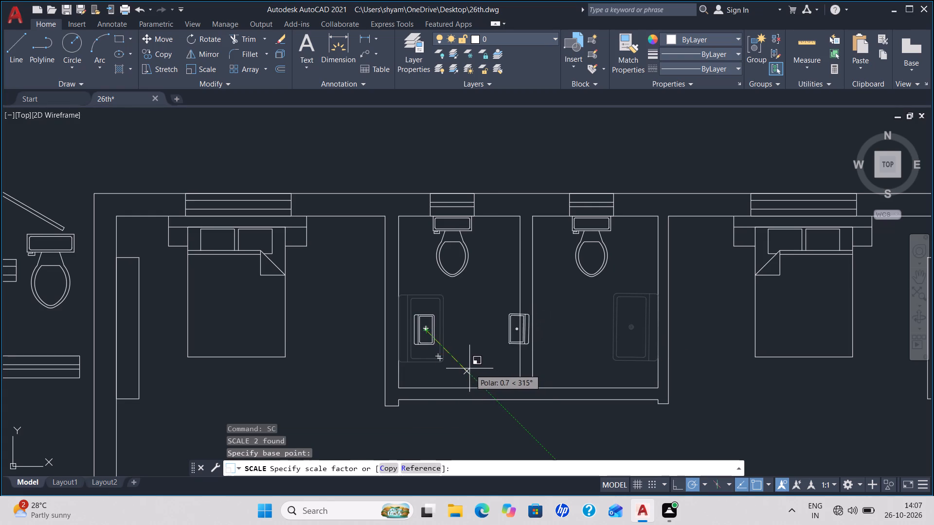
click(494, 381)
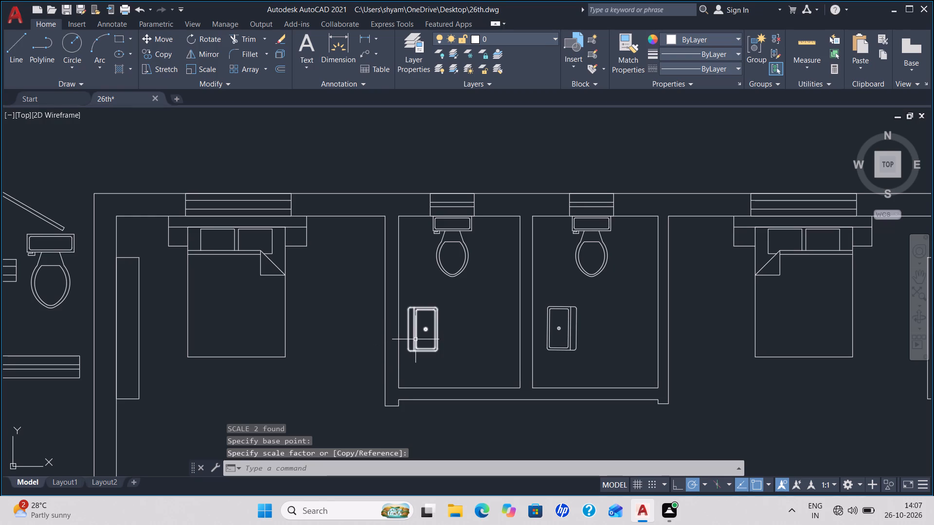
Move the west bathroom's washbasin west so its back edge sits flush against the west wall.
click(415, 339)
key(m)
key(Return)
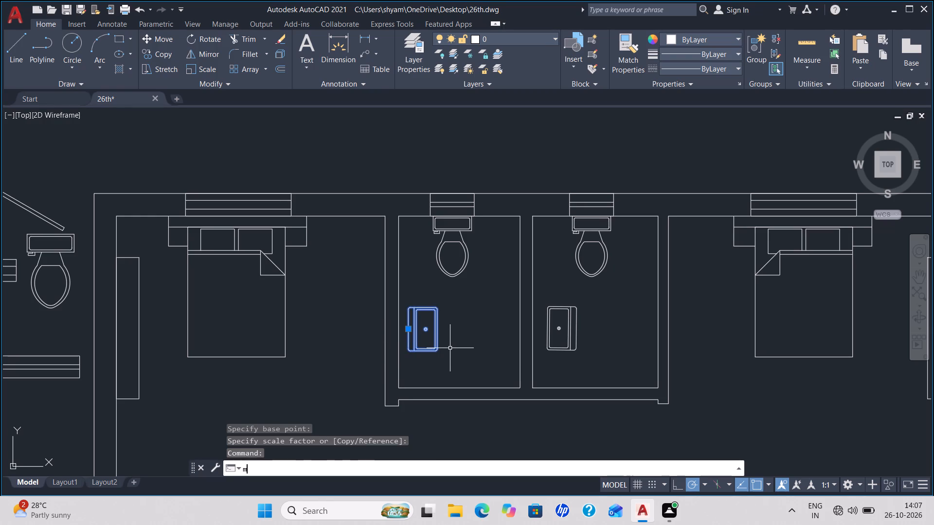
click(408, 332)
click(399, 332)
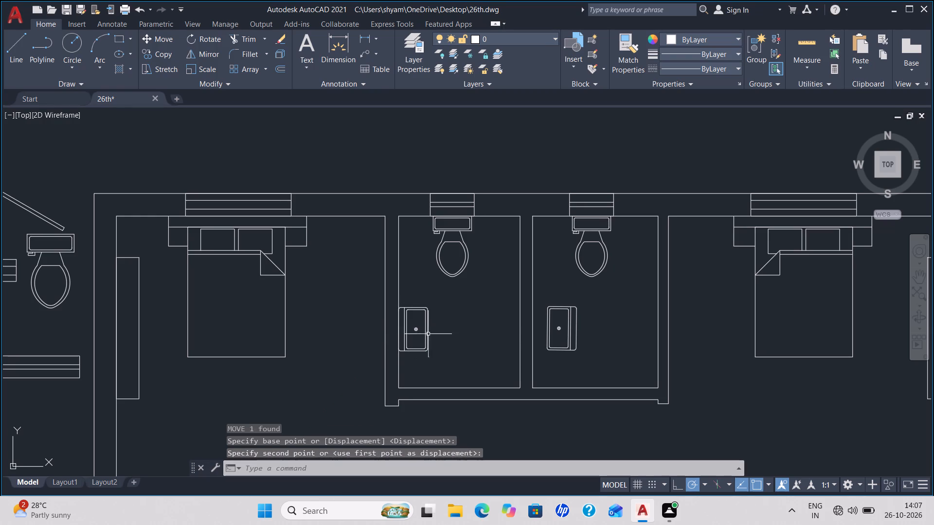
key(Escape)
Move the east bathroom's washbasin east so its back edge sits flush against the east wall.
click(577, 334)
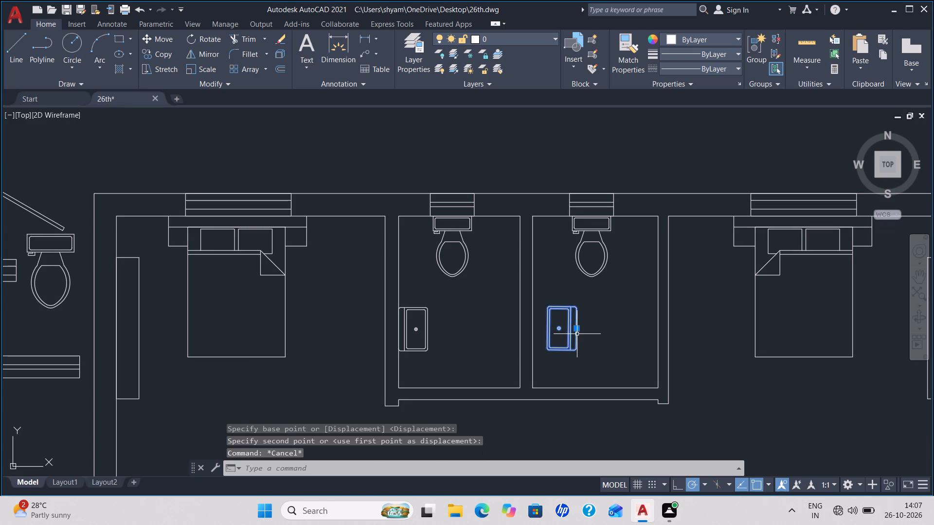
key(space)
click(577, 332)
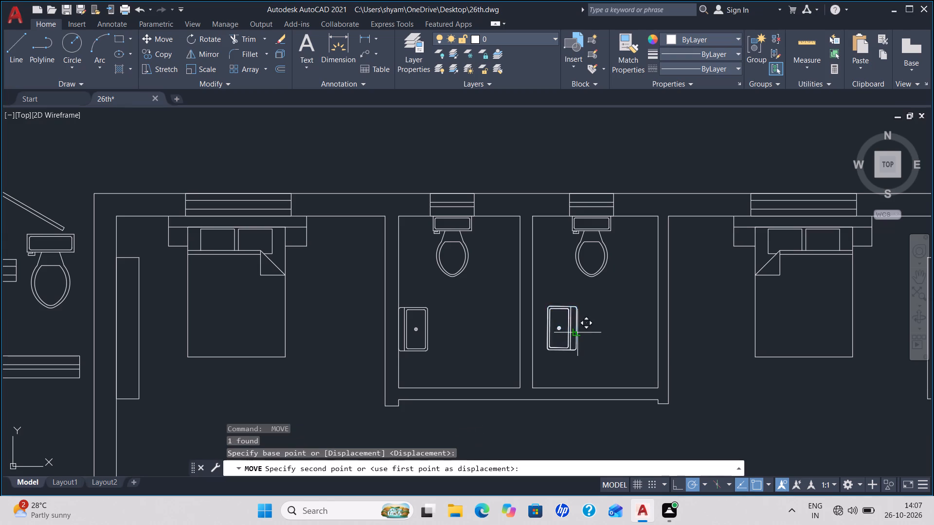
click(656, 335)
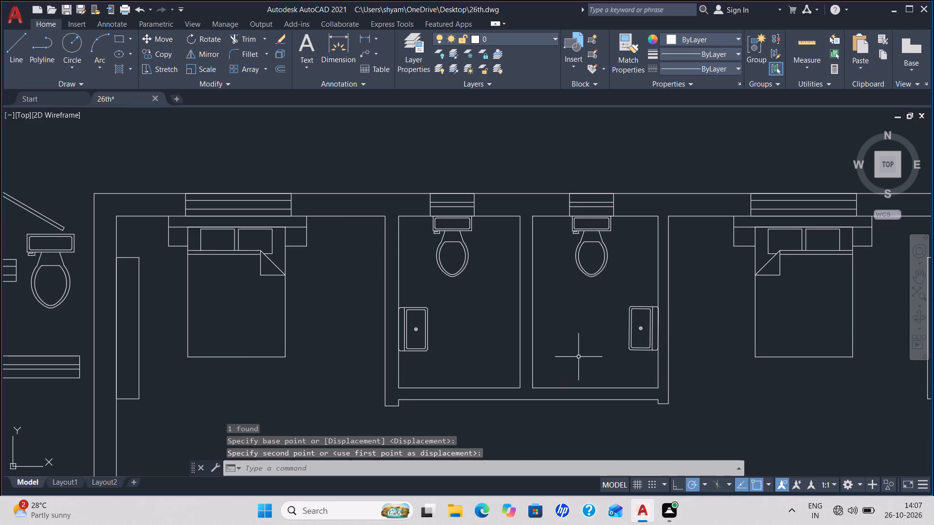
key(Escape)
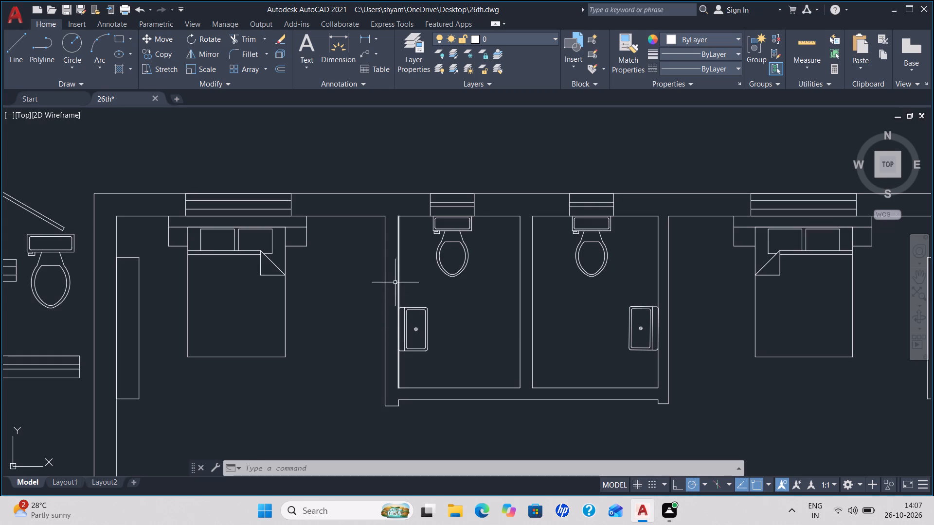
Draw a narrow three-line rectangle about 0.2 long against the west bathroom's west wall, between toilet and washbasin.
key(l)
key(Return)
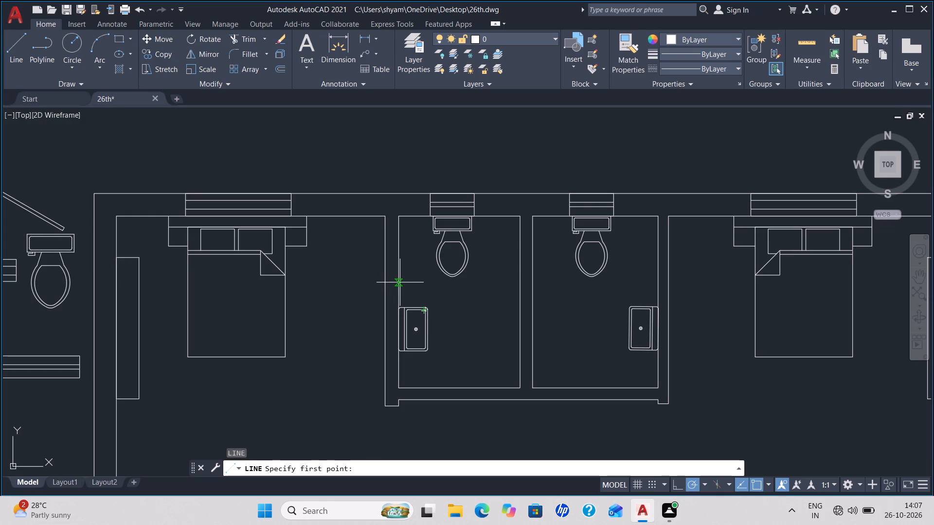
click(399, 279)
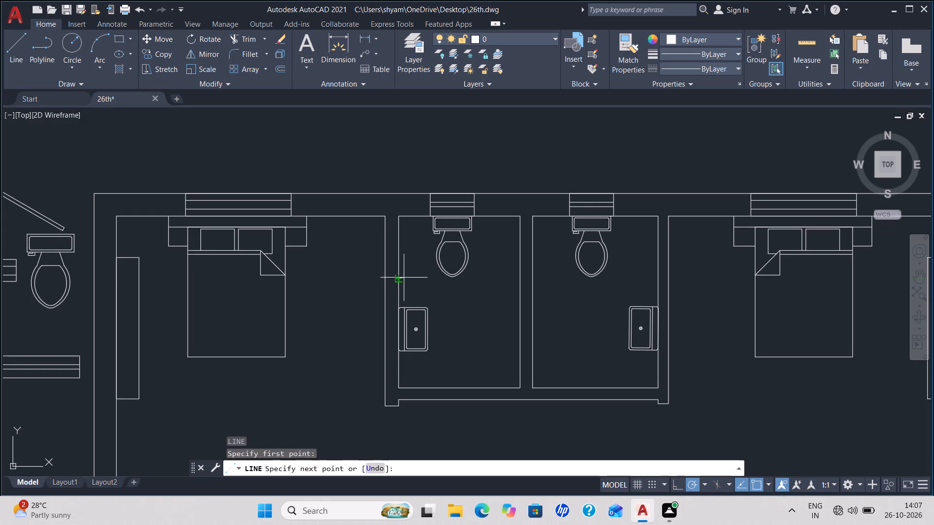
scroll(400, 279, up, 2)
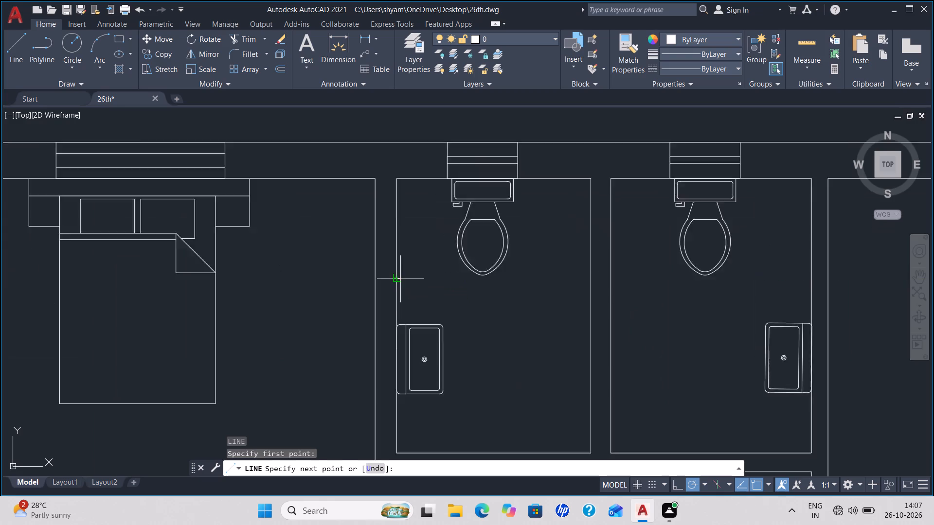
scroll(400, 279, up, 2)
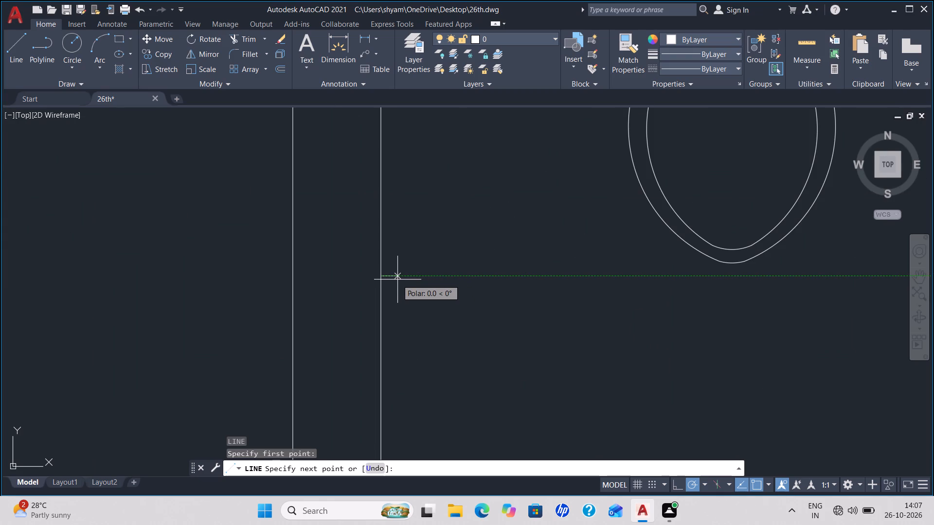
click(397, 280)
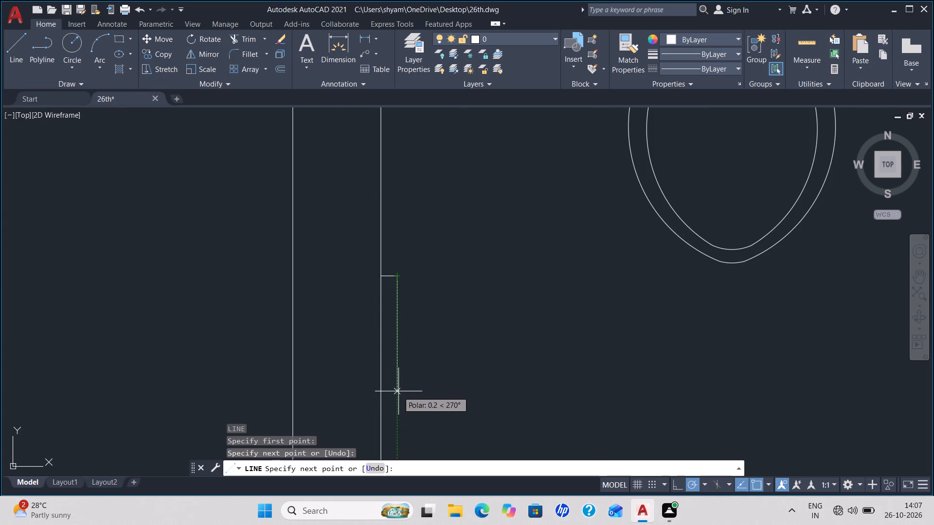
click(397, 391)
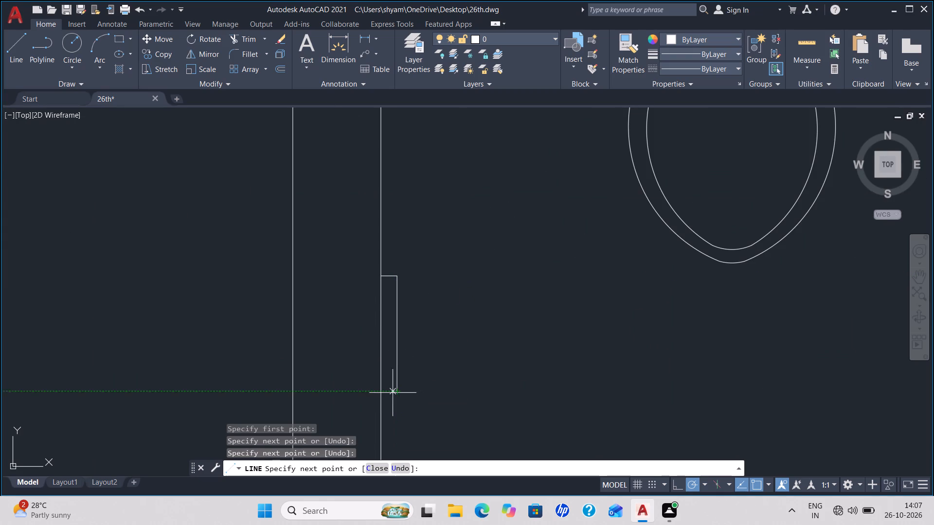
click(381, 391)
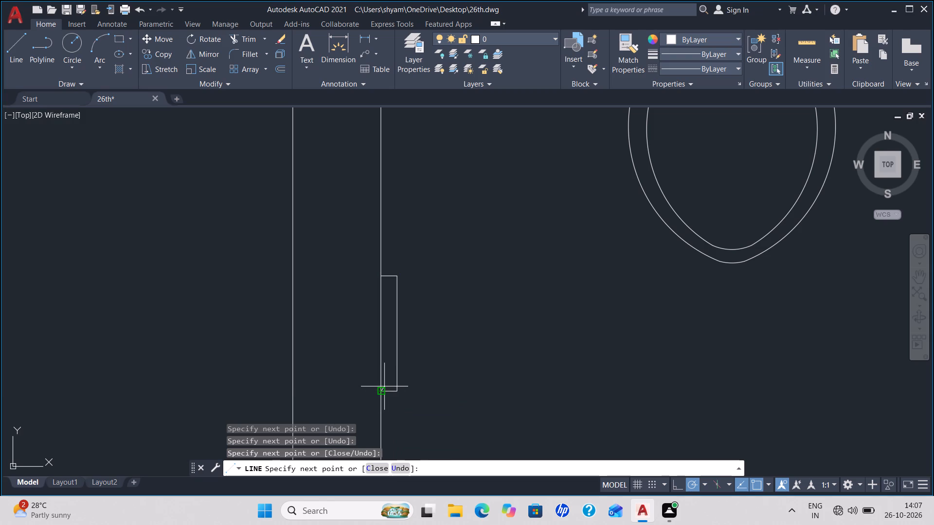
key(Escape)
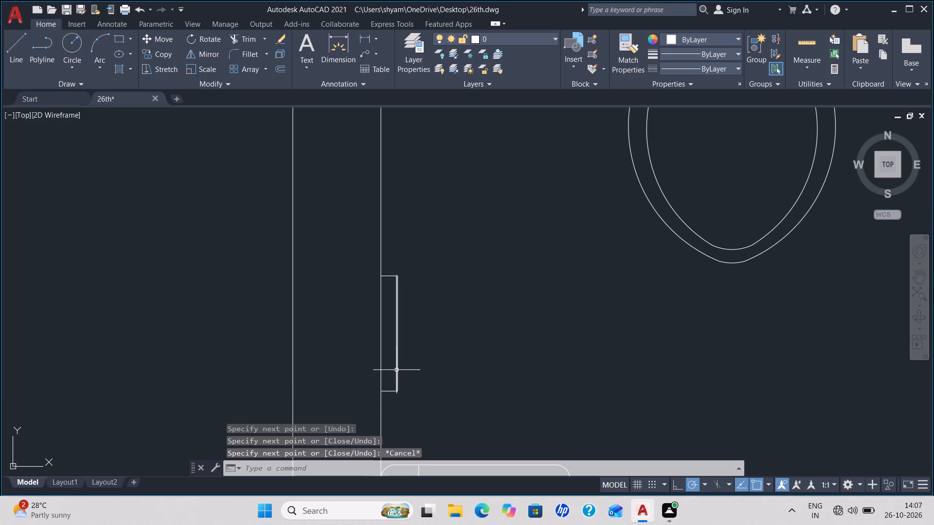
Draw a short horizontal line across the narrow wall rectangle, near the middle of its length, from wall to east edge.
key(space)
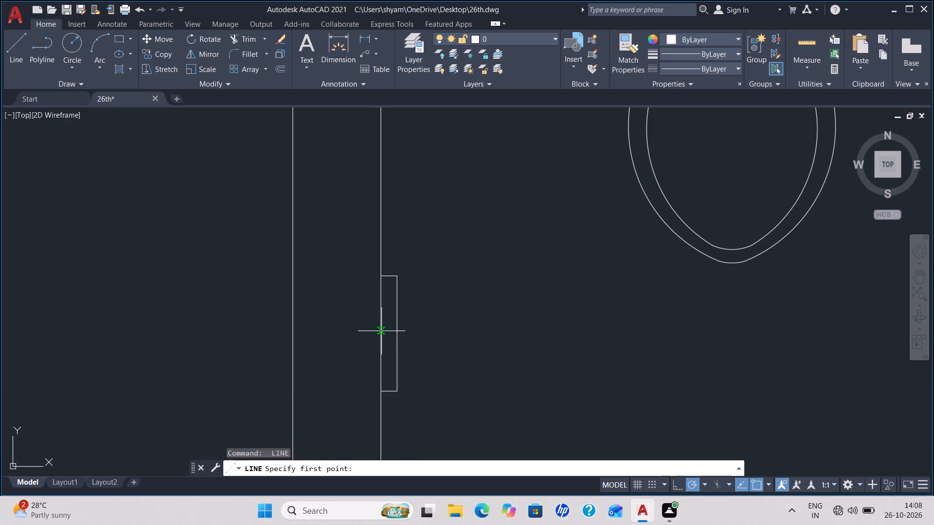
click(381, 331)
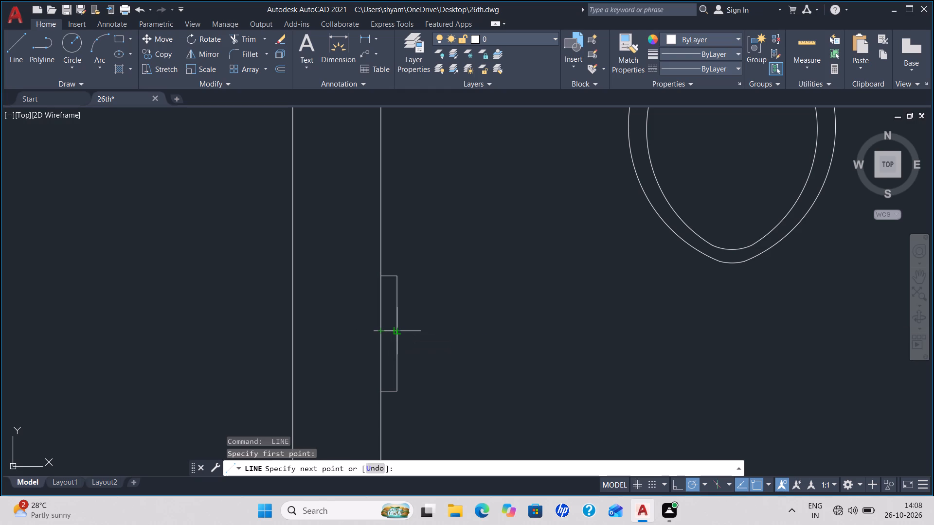
click(399, 330)
key(Escape)
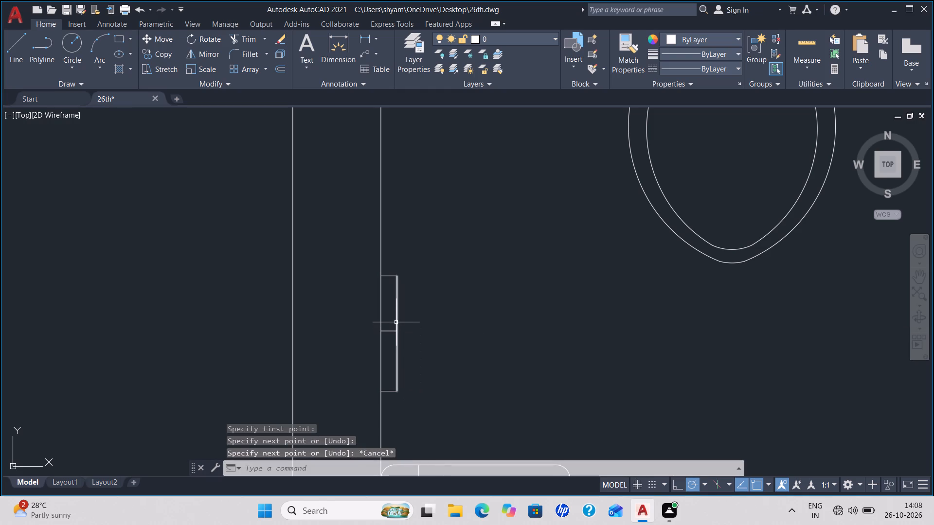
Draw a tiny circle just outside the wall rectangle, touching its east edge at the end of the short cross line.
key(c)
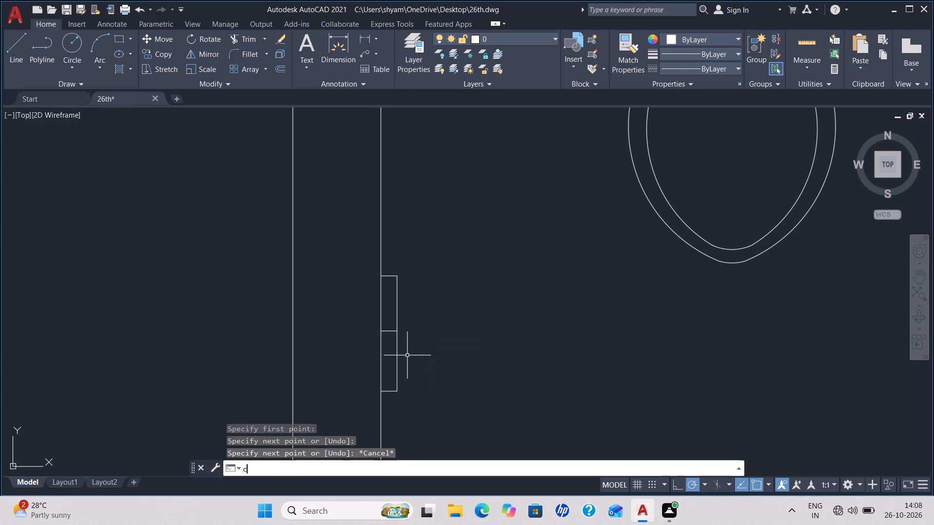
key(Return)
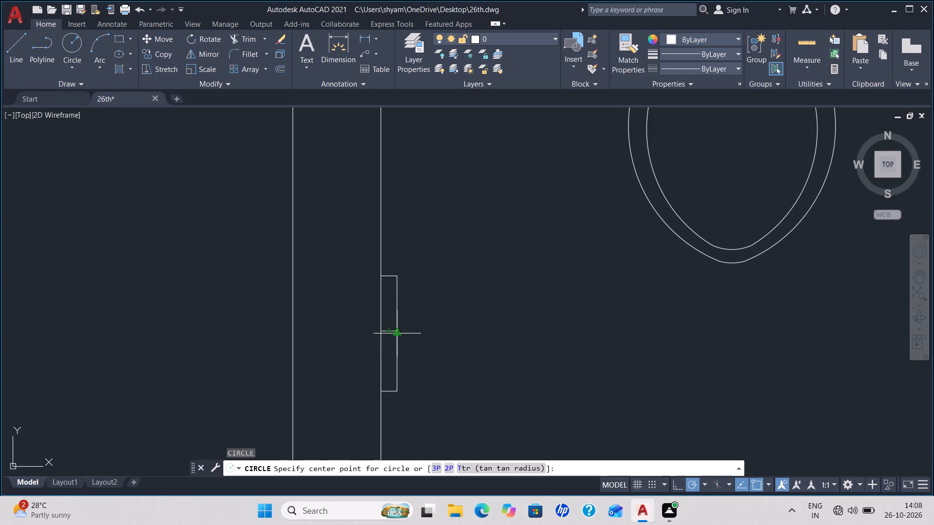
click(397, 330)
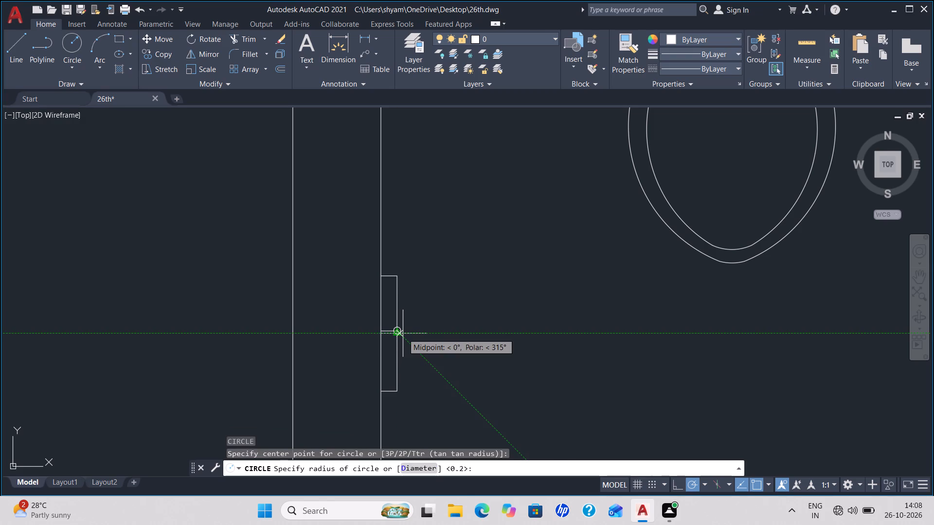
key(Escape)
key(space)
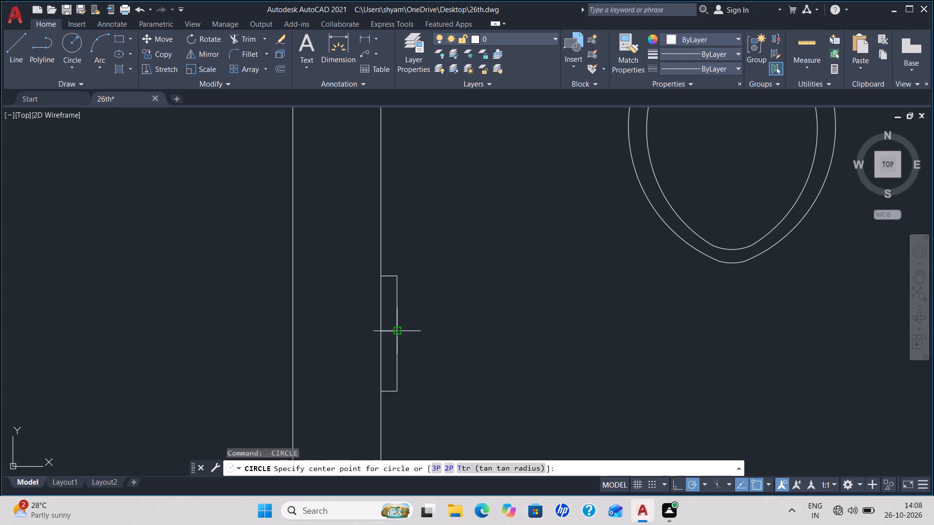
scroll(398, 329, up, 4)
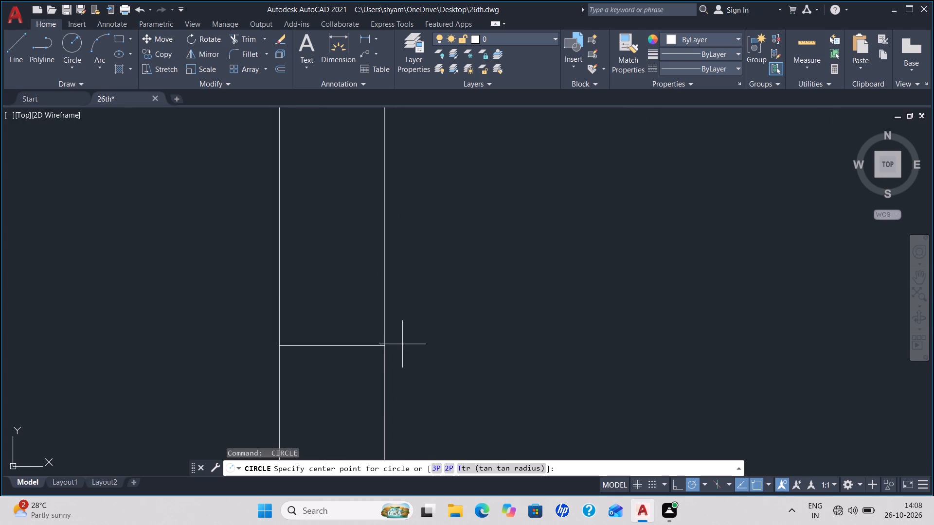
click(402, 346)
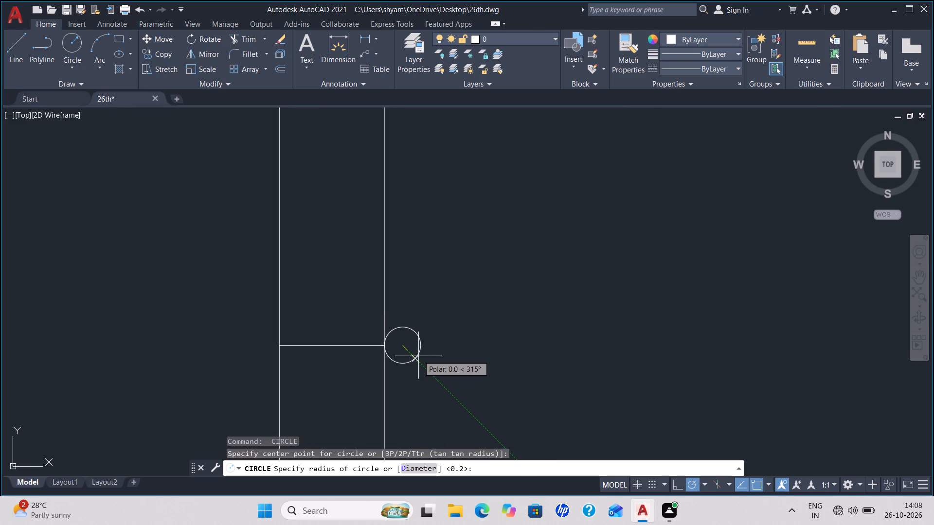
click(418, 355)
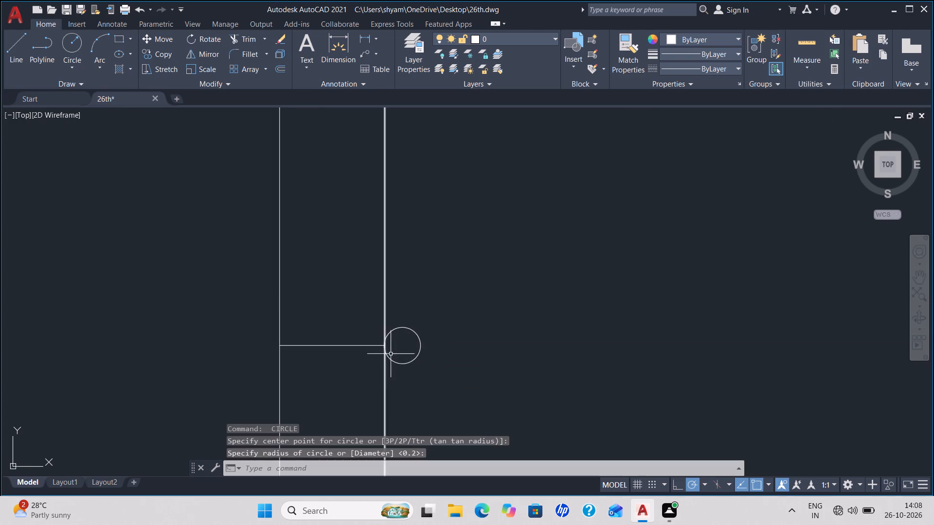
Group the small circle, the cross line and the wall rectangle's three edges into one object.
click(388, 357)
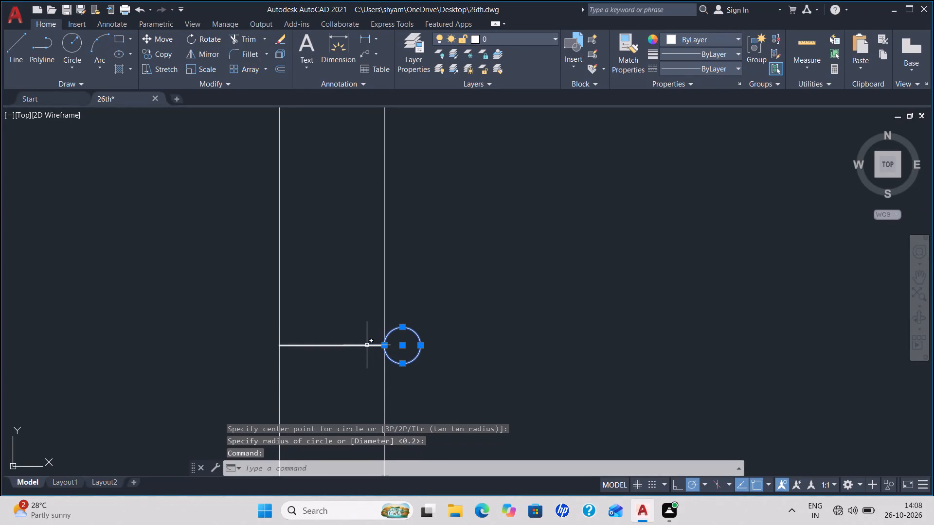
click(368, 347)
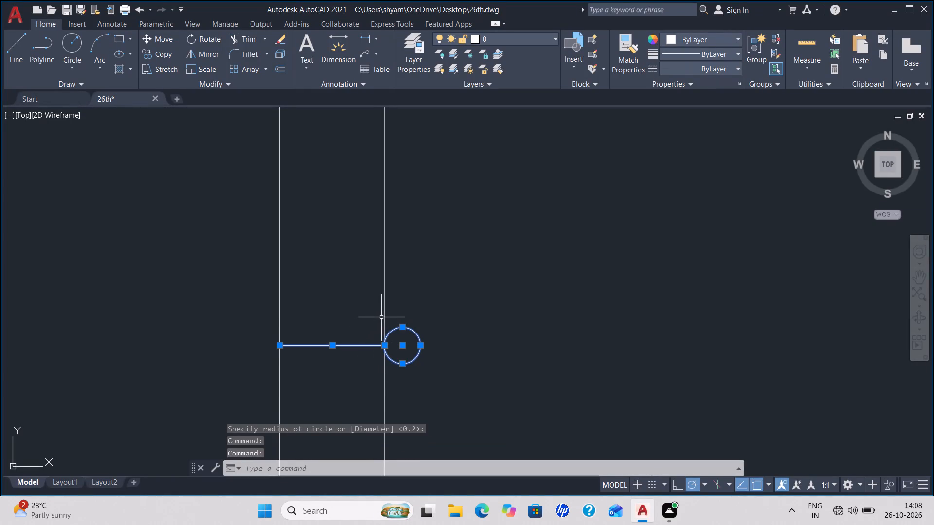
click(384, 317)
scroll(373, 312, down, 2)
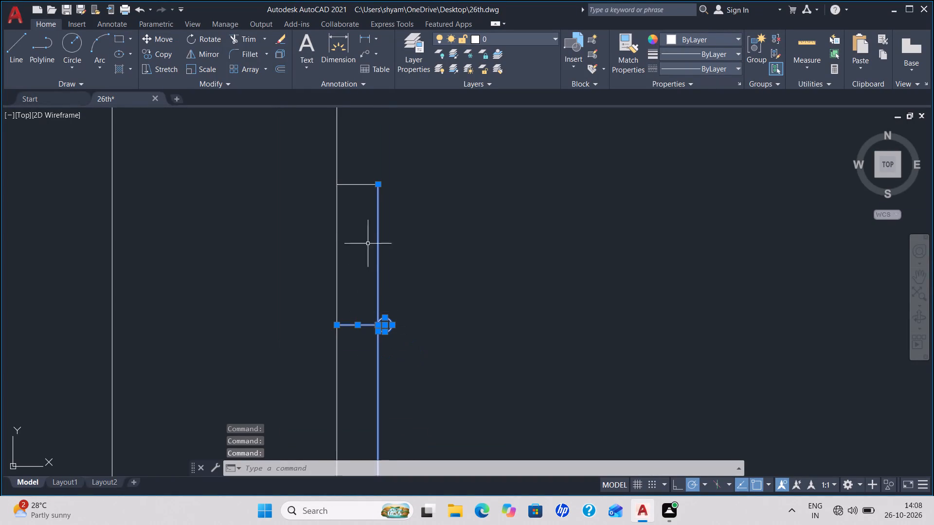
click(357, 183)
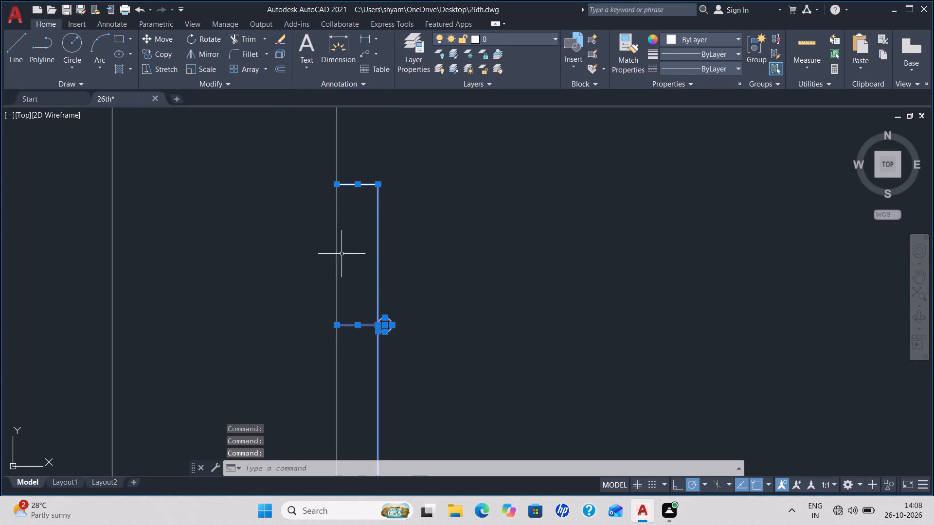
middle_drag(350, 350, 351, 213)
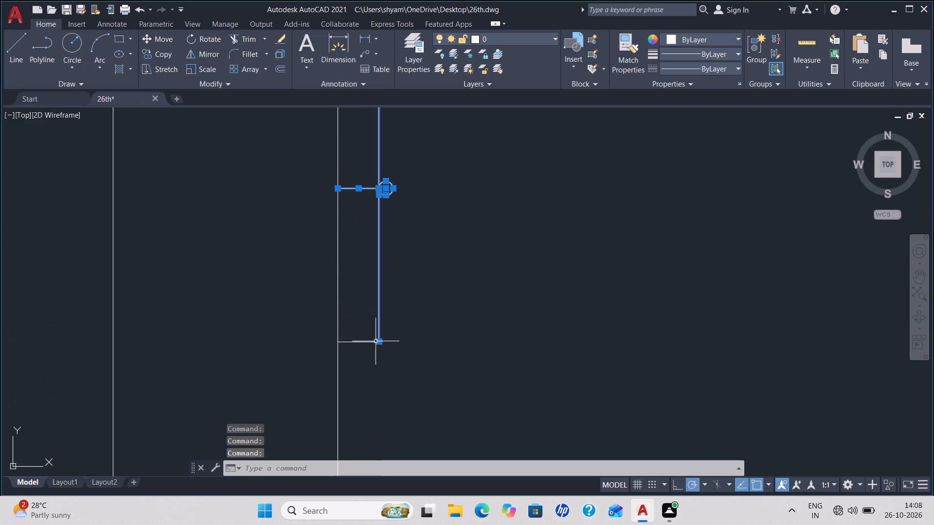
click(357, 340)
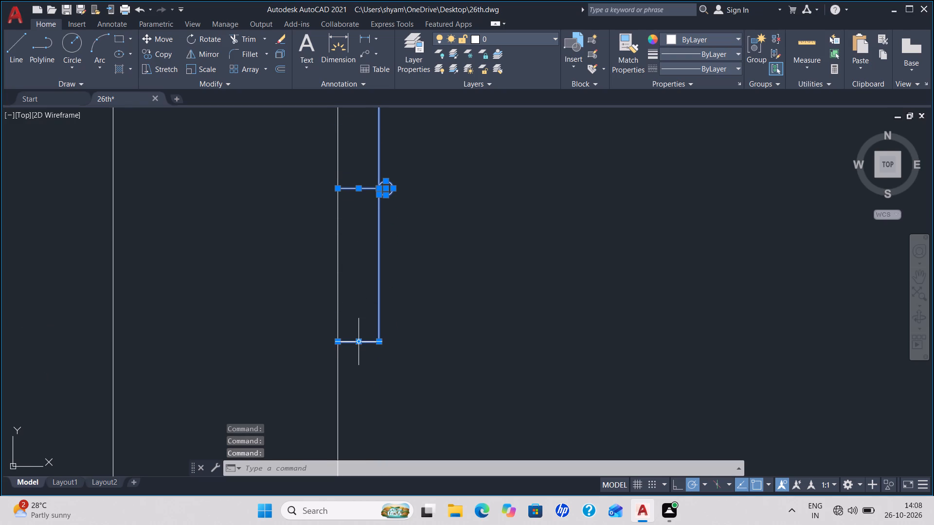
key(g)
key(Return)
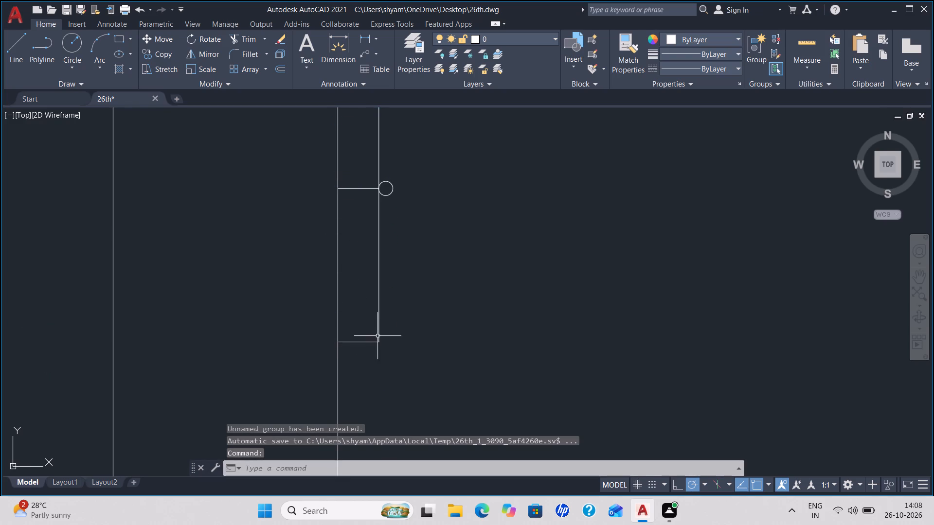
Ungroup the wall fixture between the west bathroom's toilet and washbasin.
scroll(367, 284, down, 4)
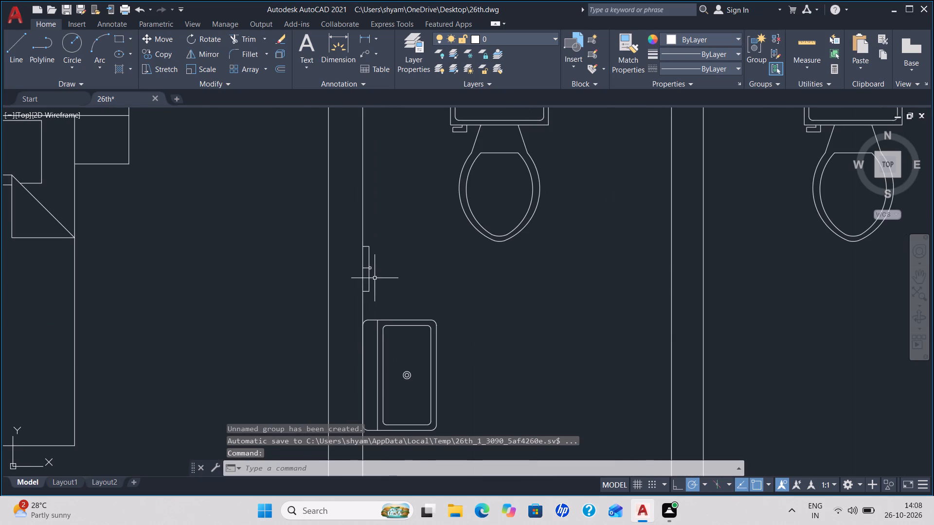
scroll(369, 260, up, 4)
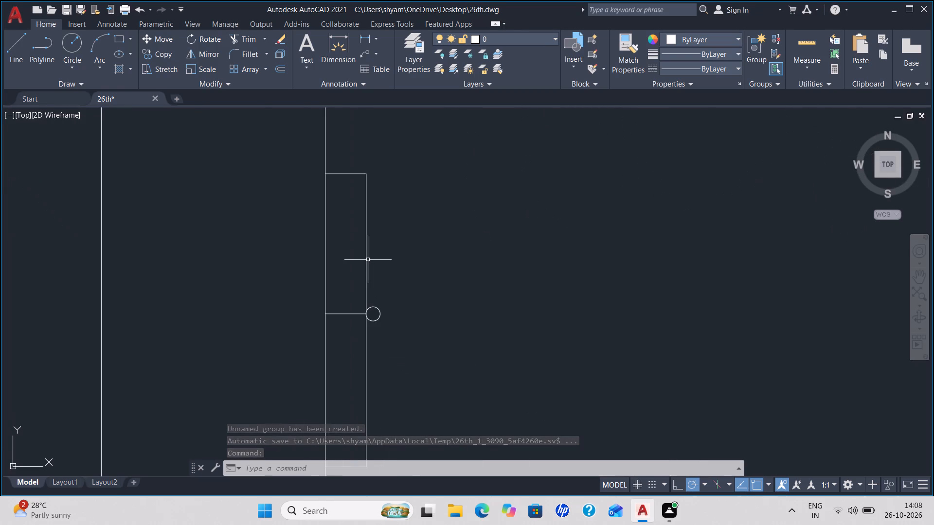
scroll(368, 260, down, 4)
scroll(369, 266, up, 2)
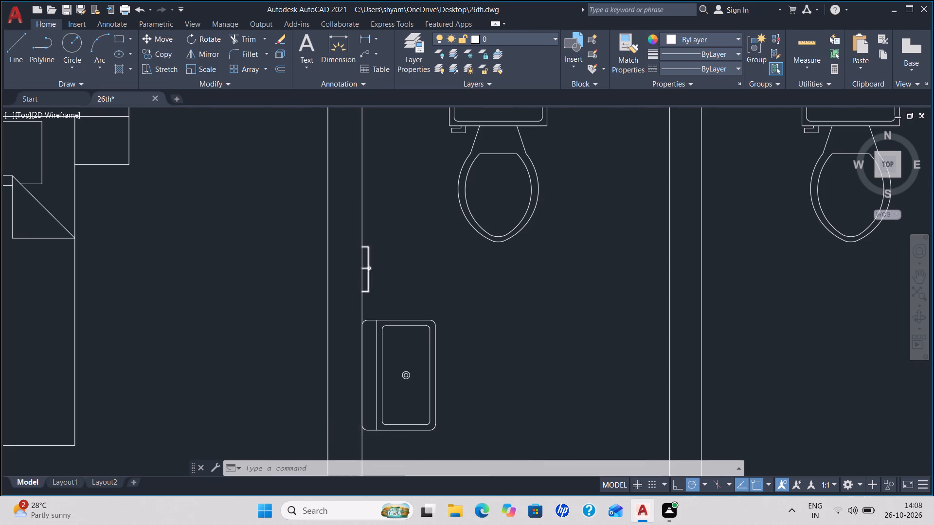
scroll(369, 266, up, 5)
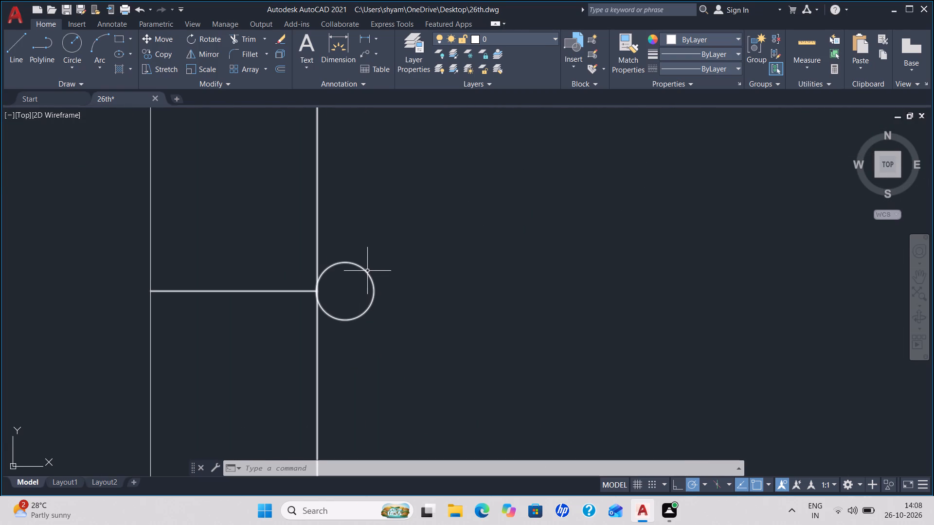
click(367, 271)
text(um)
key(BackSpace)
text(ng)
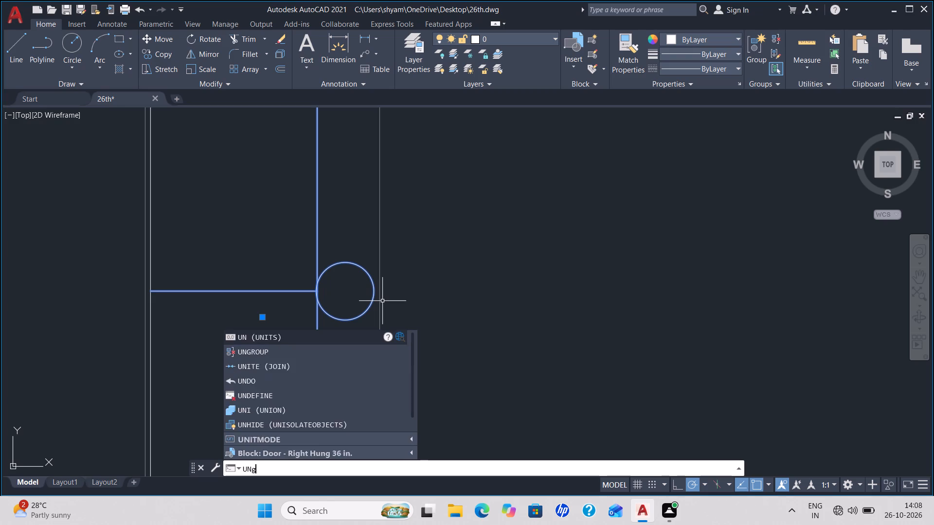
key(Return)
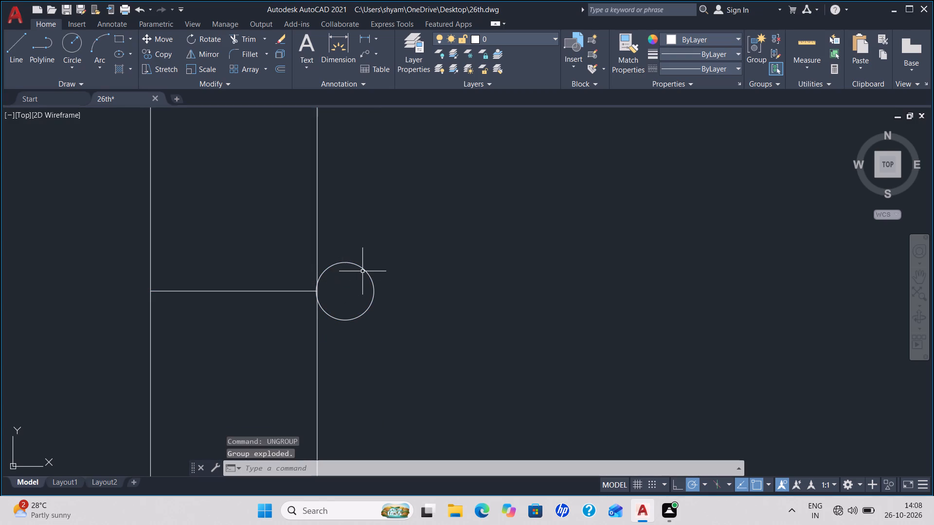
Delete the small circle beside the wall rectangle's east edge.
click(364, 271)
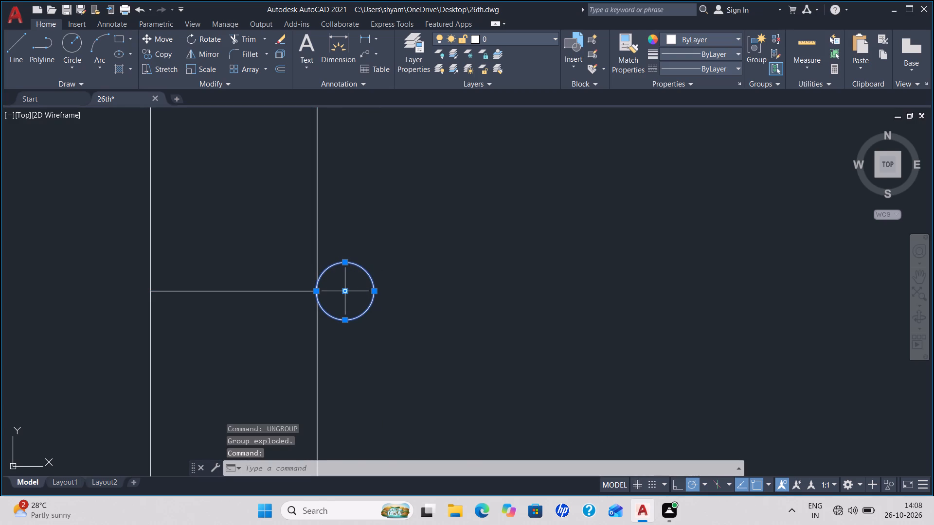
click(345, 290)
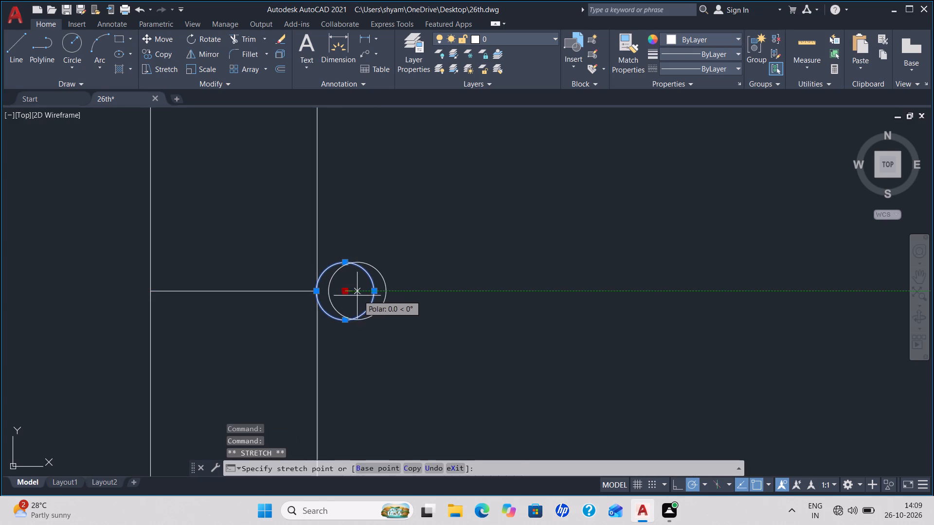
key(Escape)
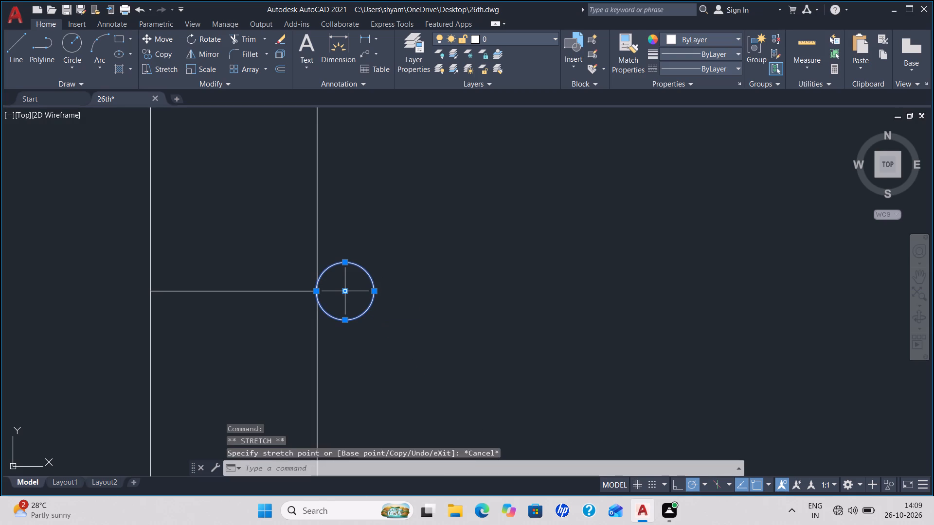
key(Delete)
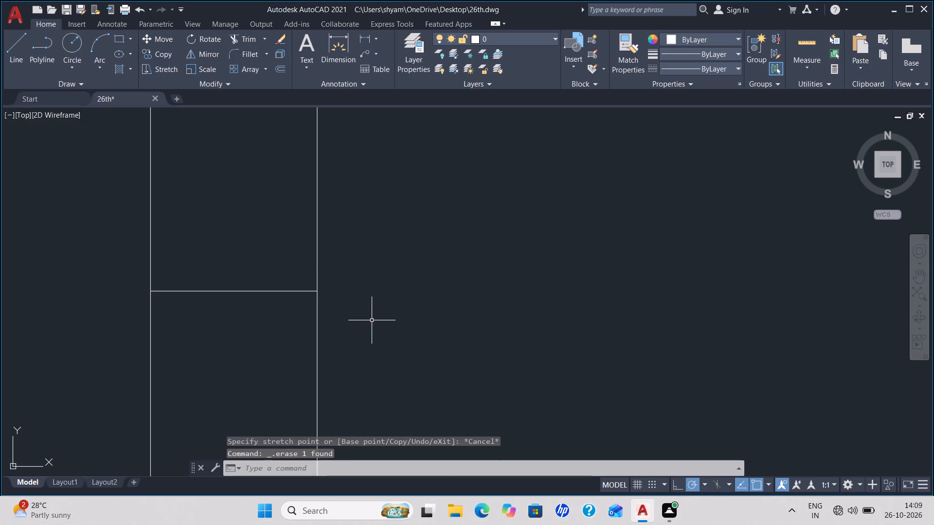
Draw a circle about twice the deleted one's size, centred in line with the cross line and touching the rectangle's east edge.
key(c)
key(Return)
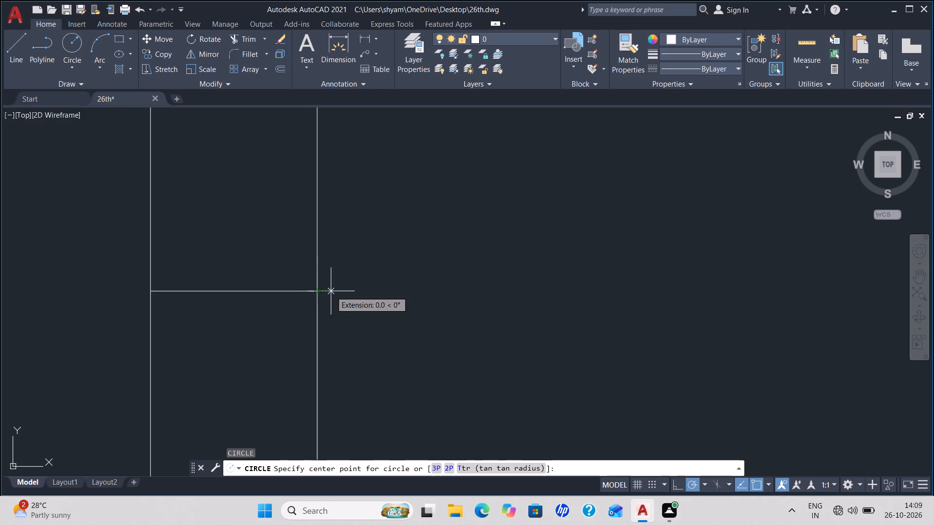
click(378, 294)
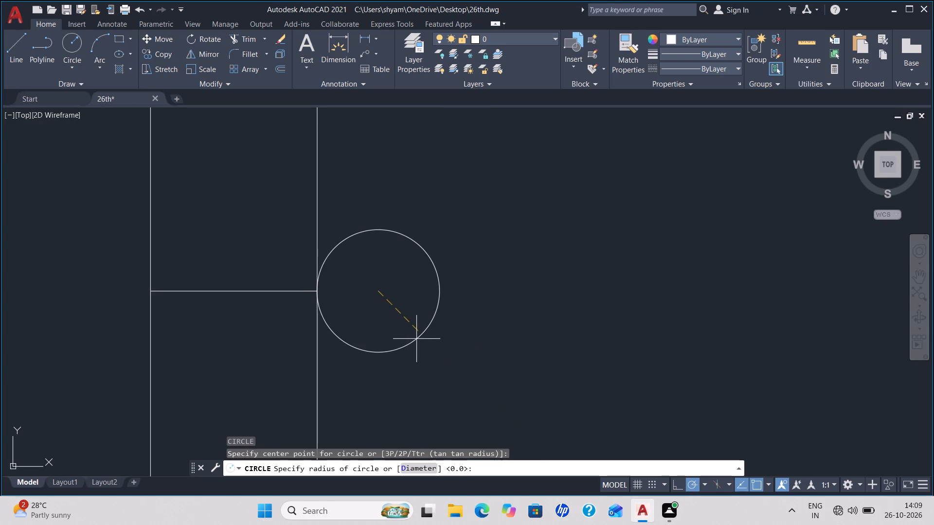
click(416, 339)
scroll(422, 352, down, 6)
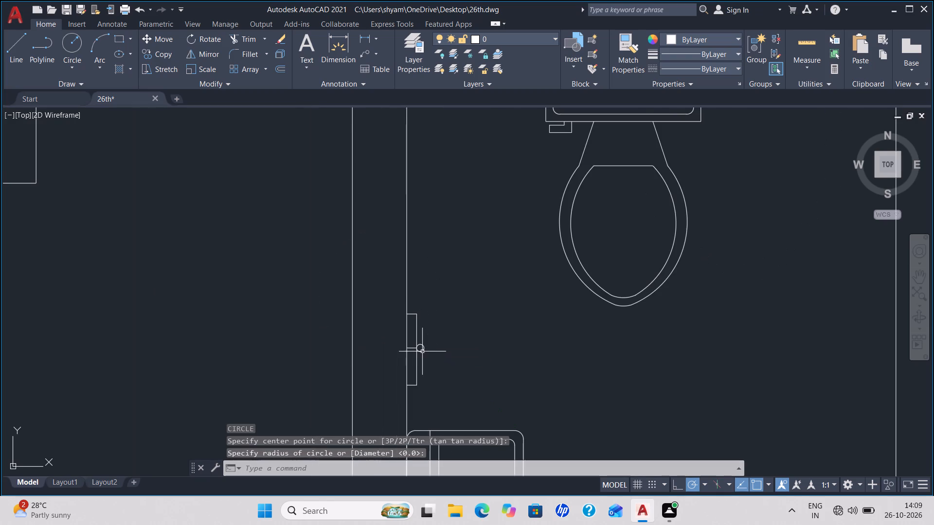
scroll(422, 351, down, 1)
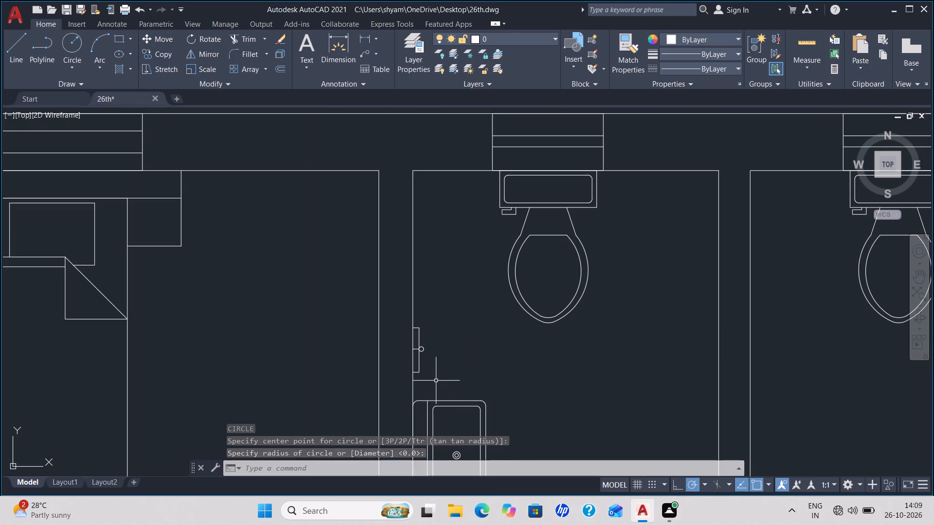
scroll(412, 374, up, 3)
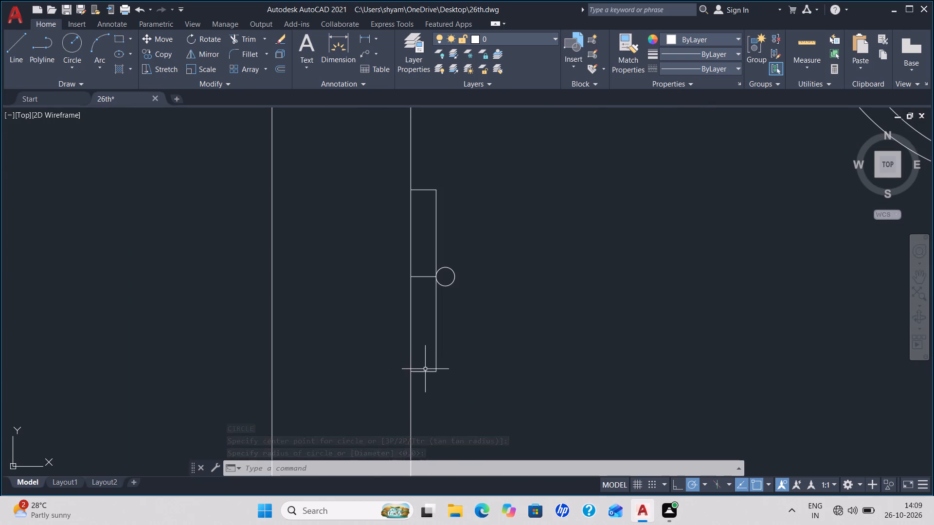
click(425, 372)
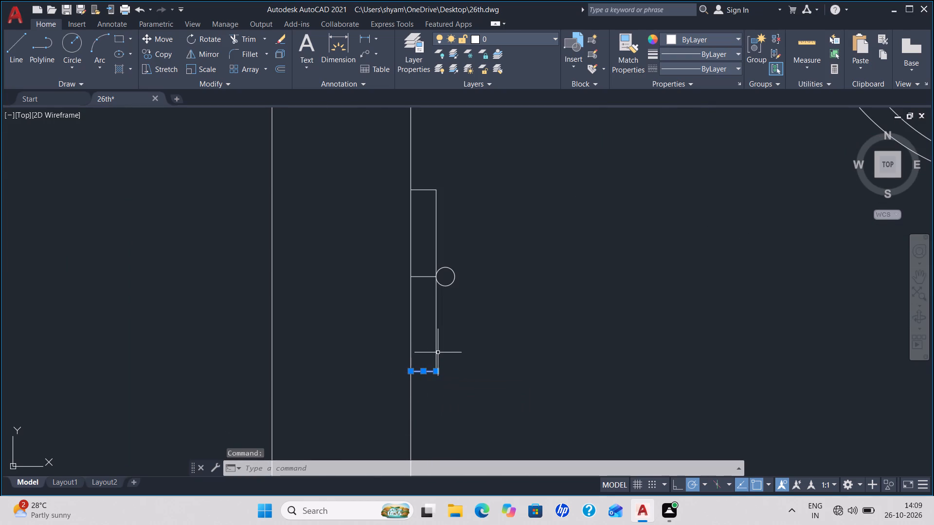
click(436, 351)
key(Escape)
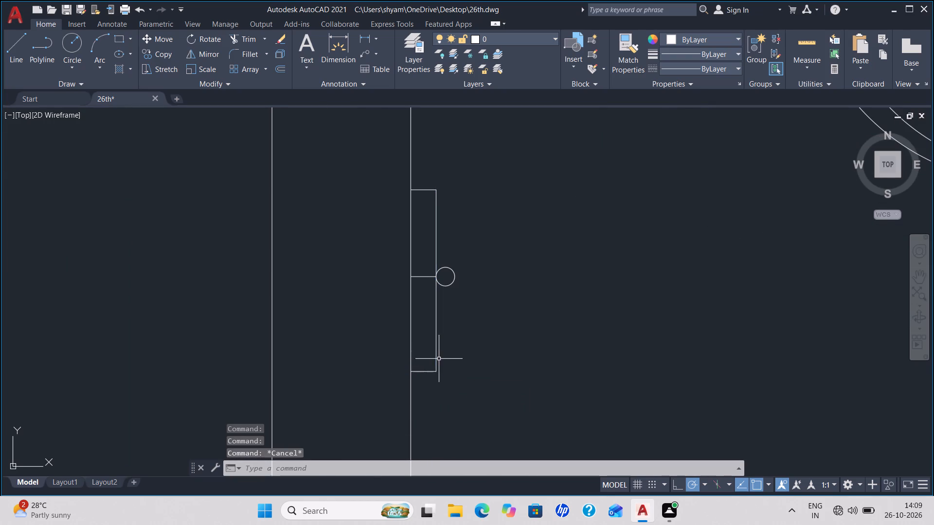
Shorten the wall rectangle's east edge at both its south and north ends, by about one sixth of its length each.
click(436, 361)
click(436, 373)
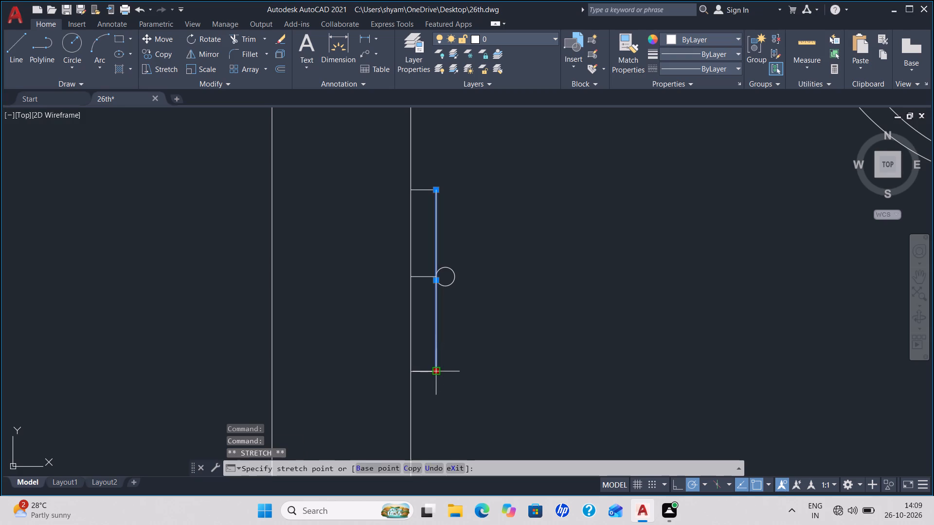
click(435, 341)
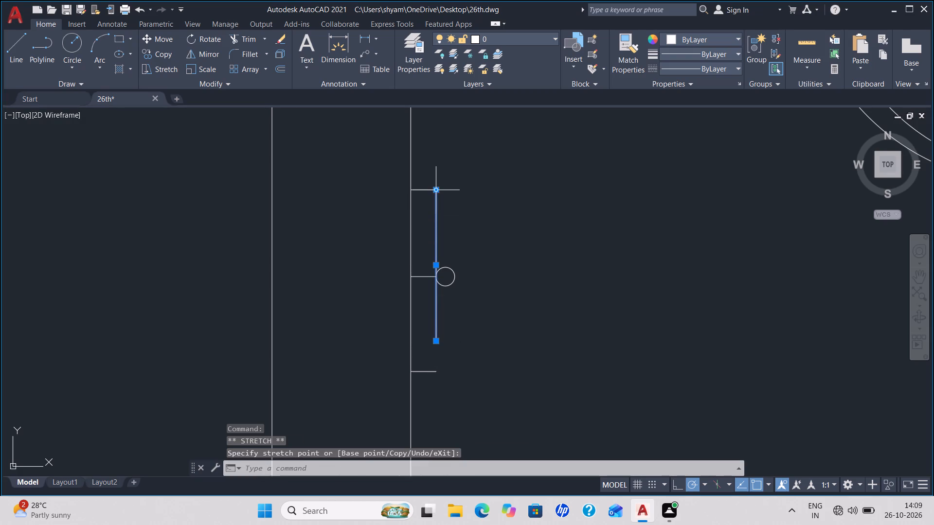
click(436, 189)
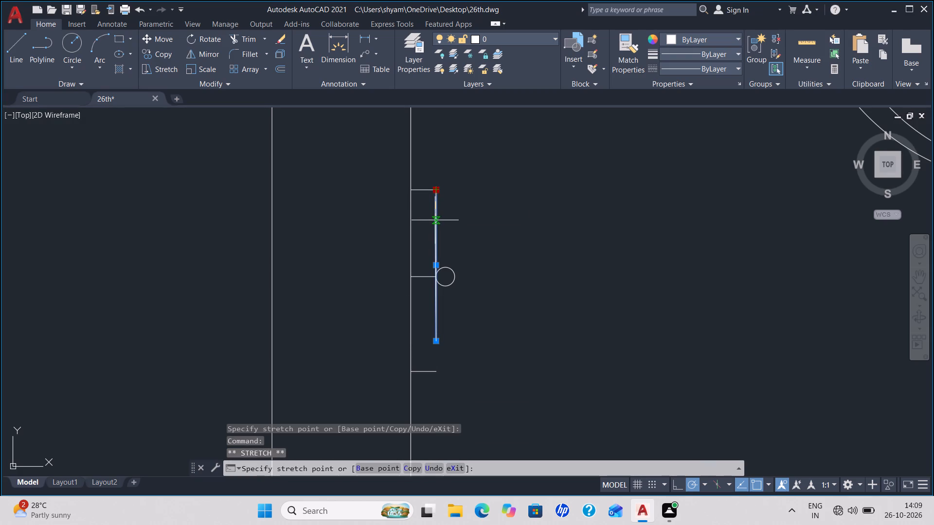
click(436, 217)
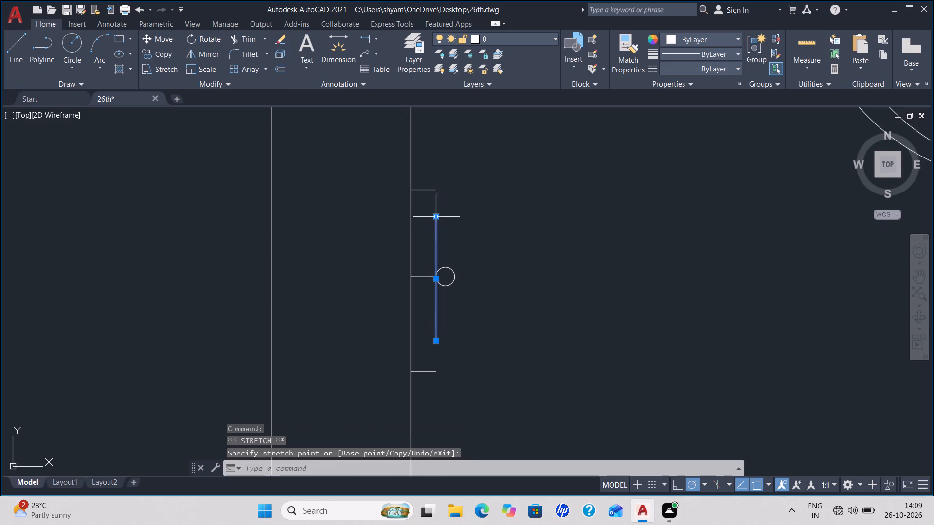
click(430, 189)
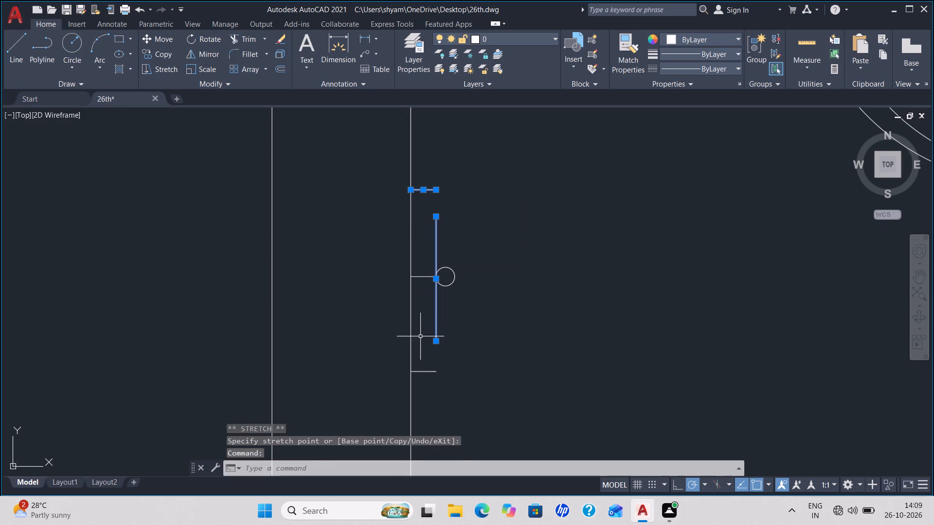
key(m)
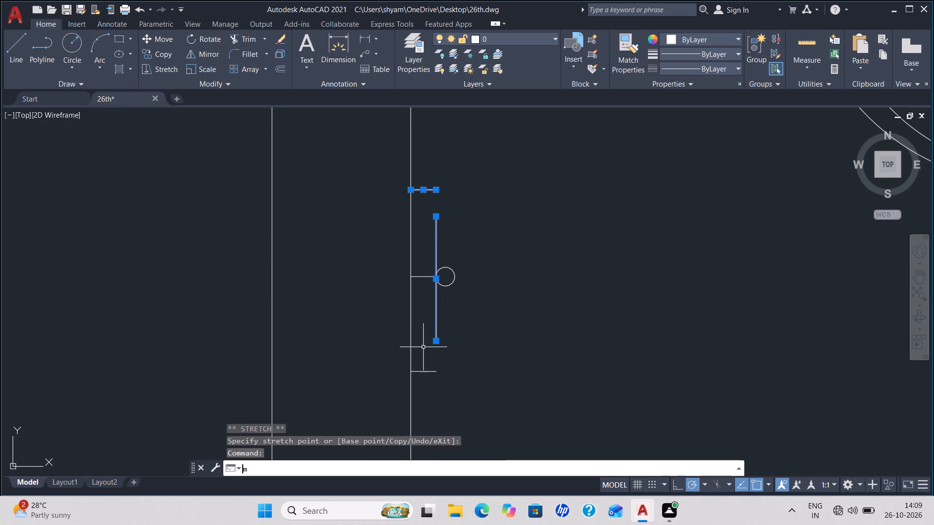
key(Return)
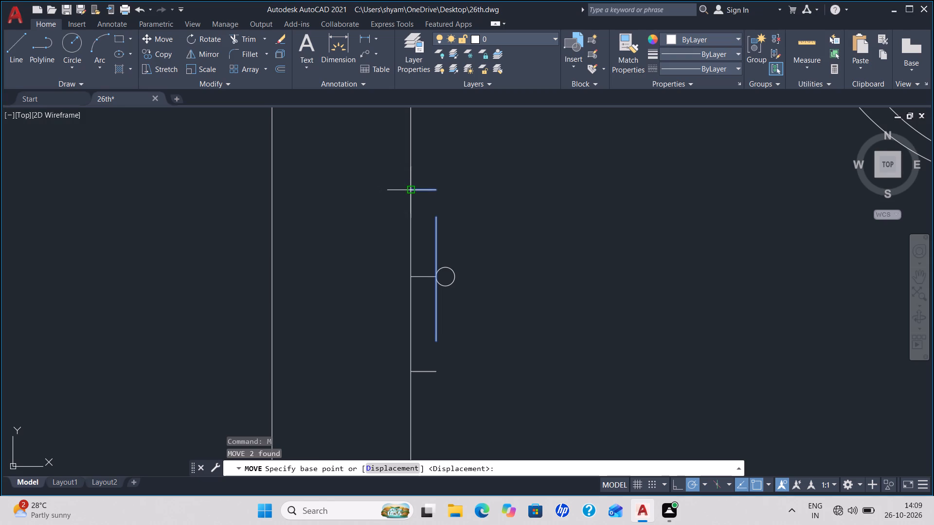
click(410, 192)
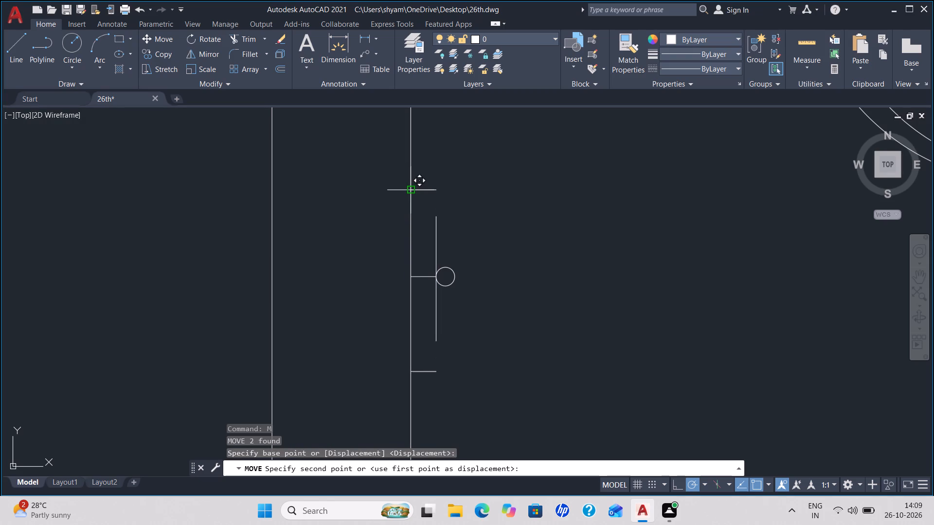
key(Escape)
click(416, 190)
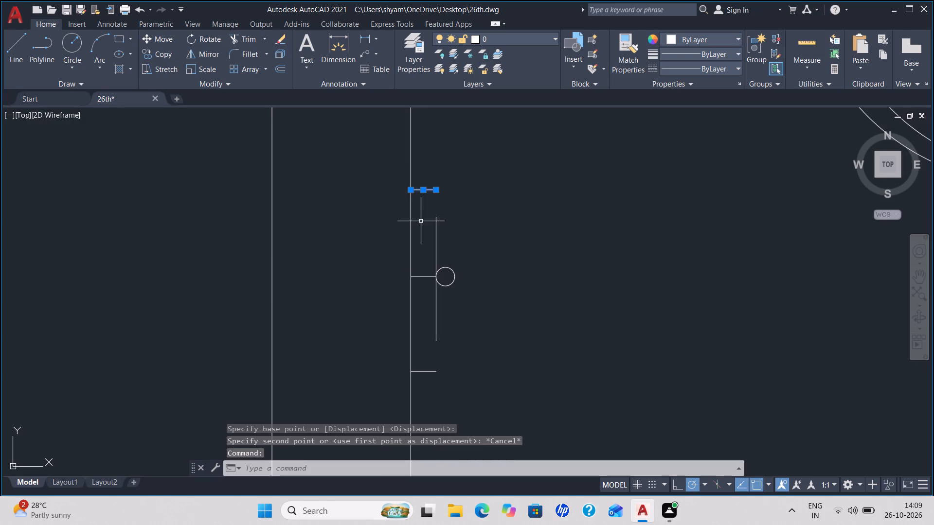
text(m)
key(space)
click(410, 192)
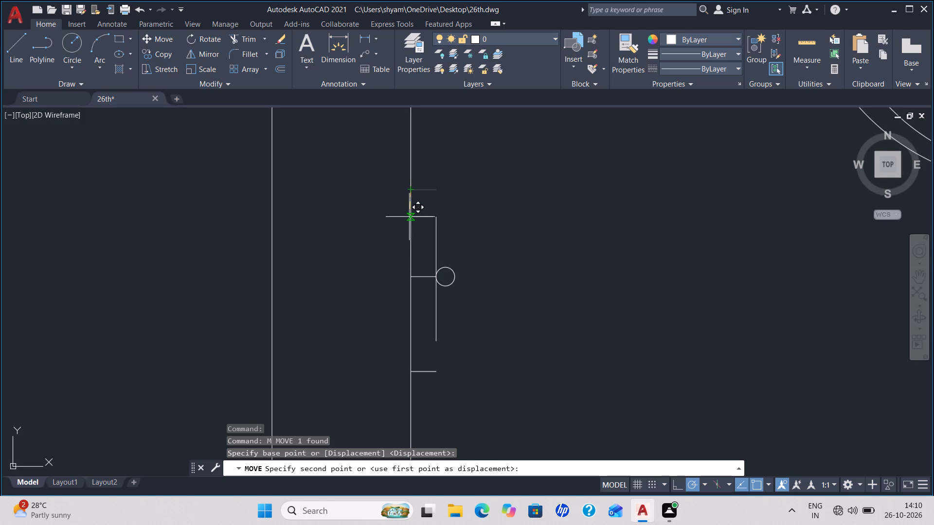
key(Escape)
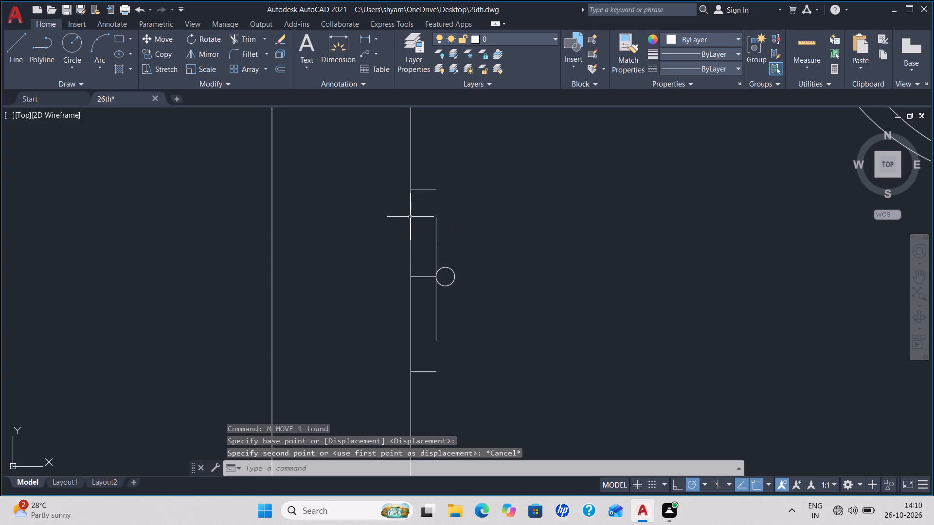
Delete the wall rectangle's short north and south edges.
click(427, 190)
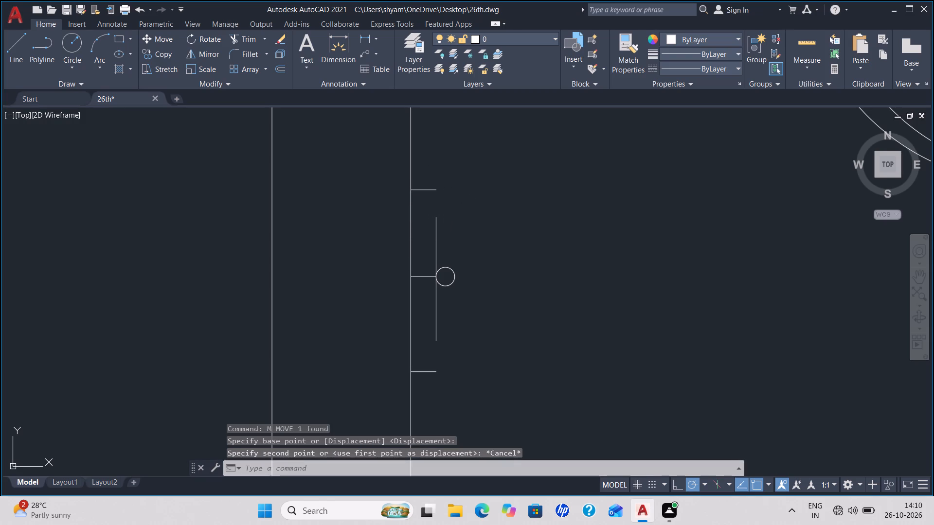
click(431, 372)
key(Delete)
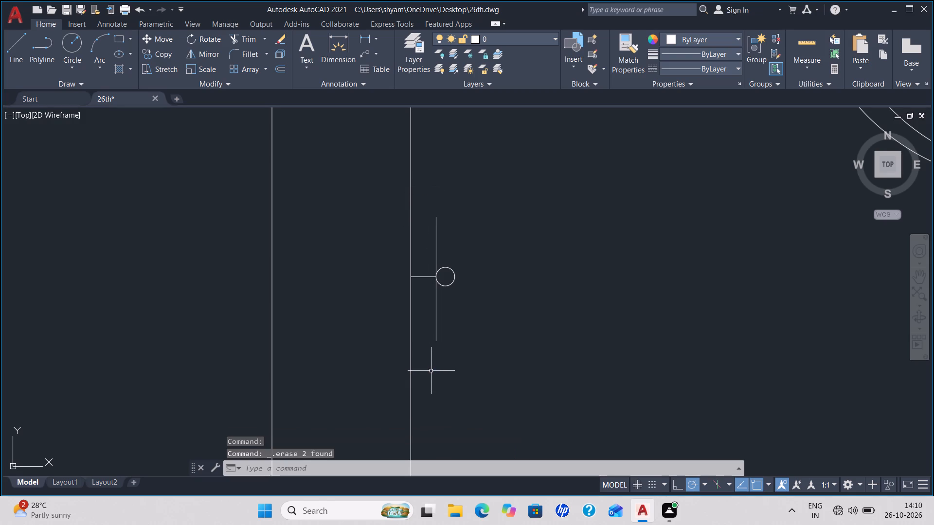
Draw connected lines from the shortened edge's south end to the wall, north along the wall, and back to the edge's north end.
text(l)
key(space)
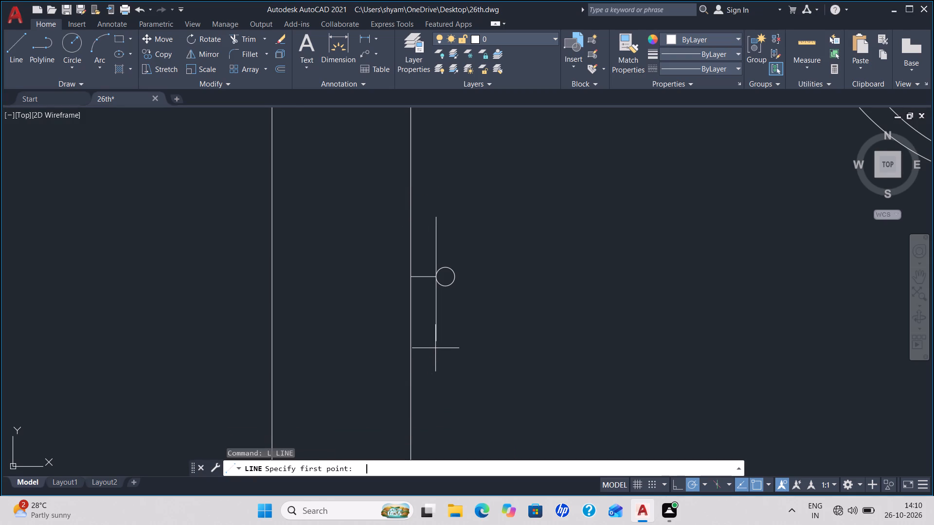
click(438, 340)
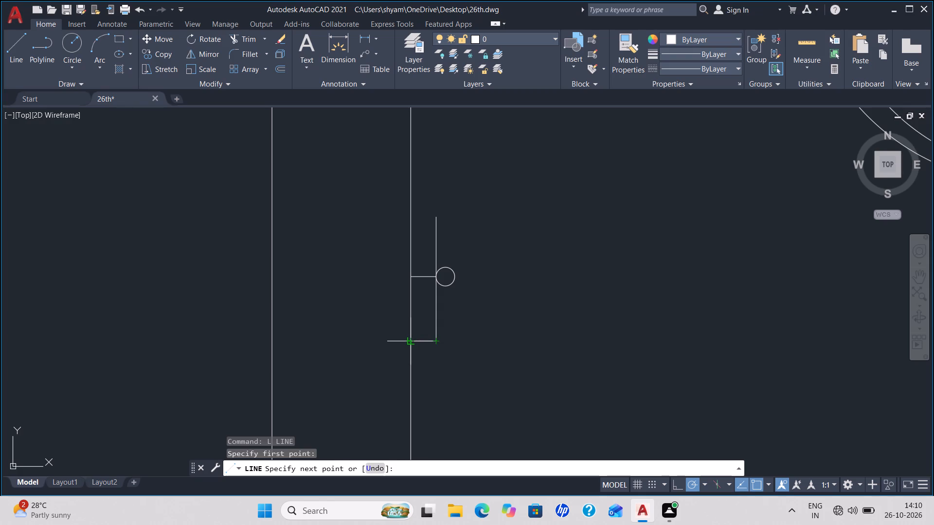
click(413, 340)
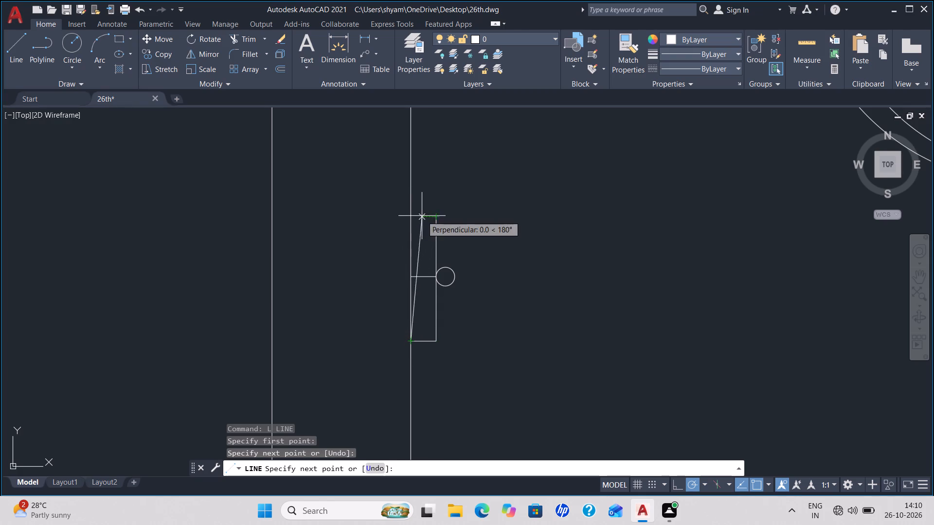
click(411, 216)
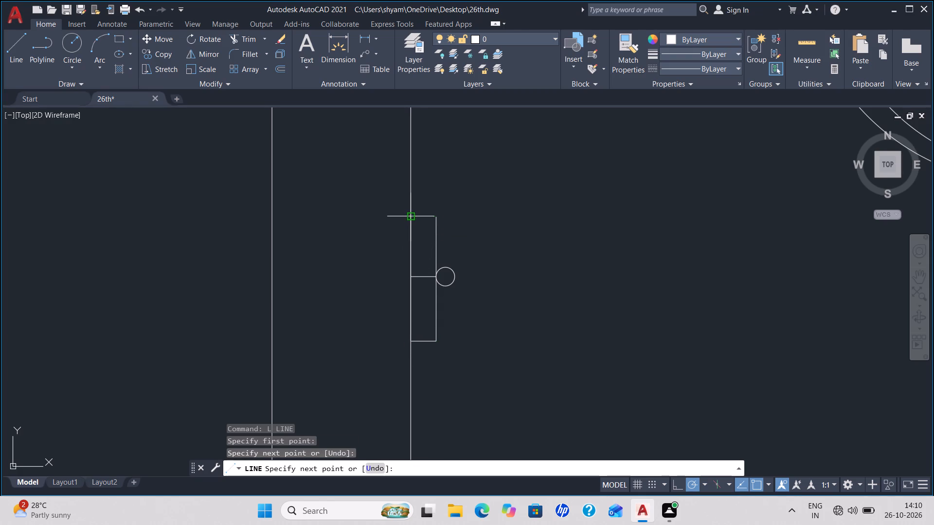
click(436, 216)
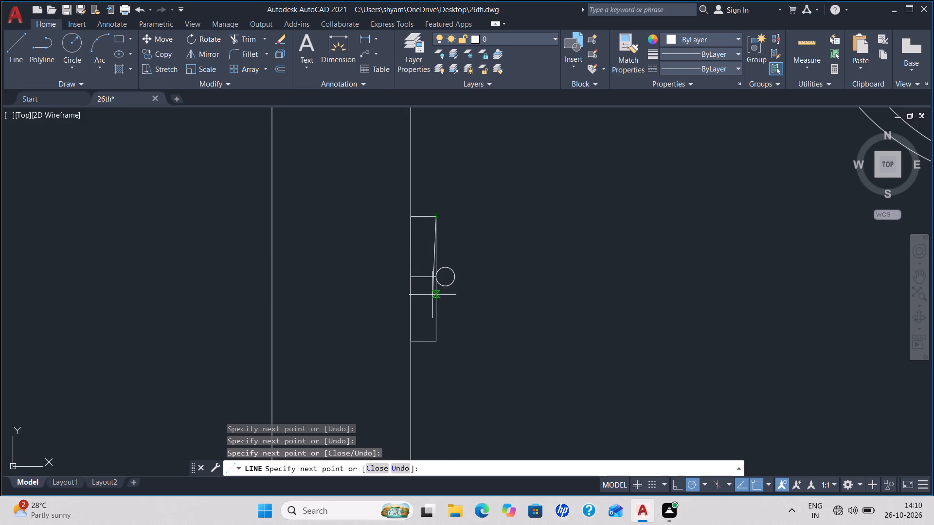
key(Escape)
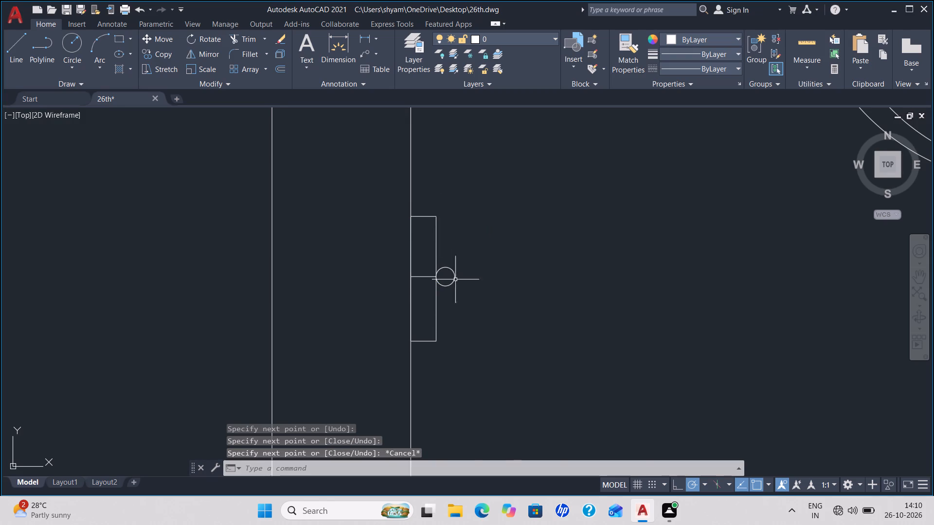
Group the circle, the cross line and the wall rectangle's north, east and south edges into one object.
scroll(461, 300, down, 4)
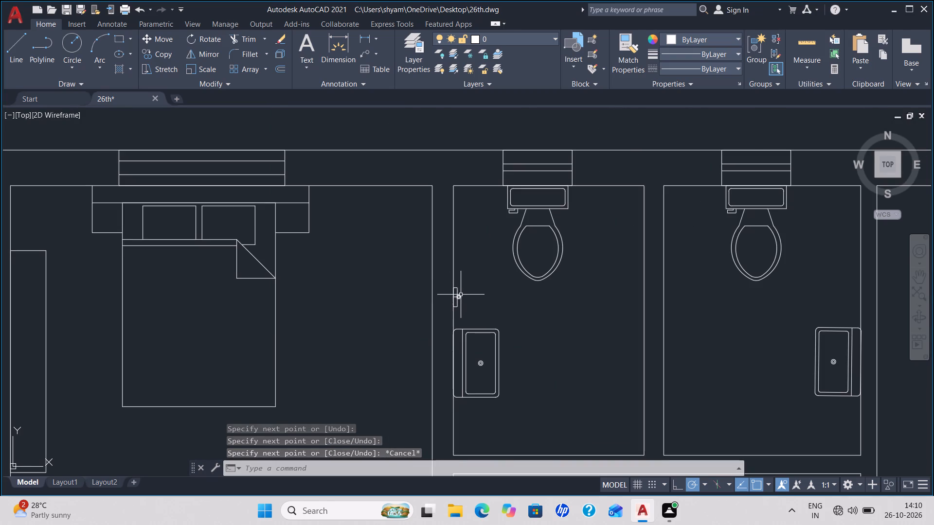
scroll(457, 297, up, 3)
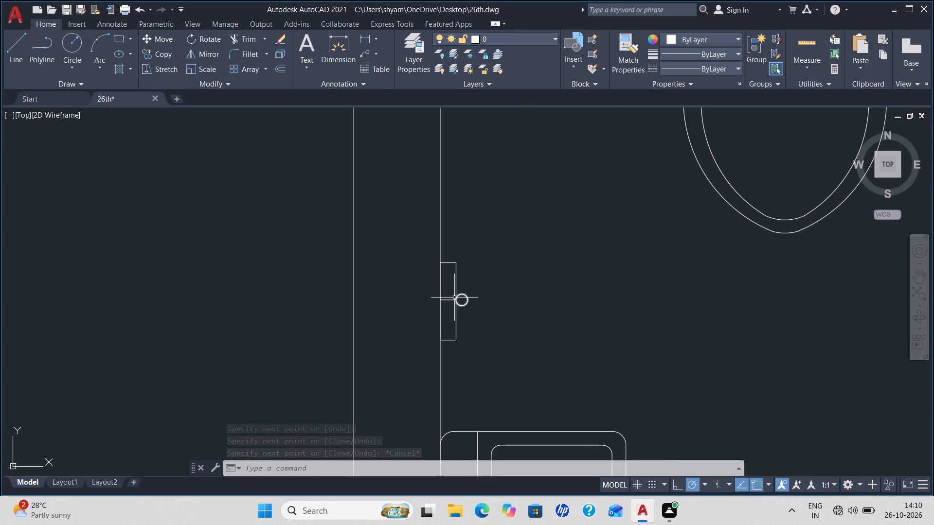
click(449, 299)
click(456, 280)
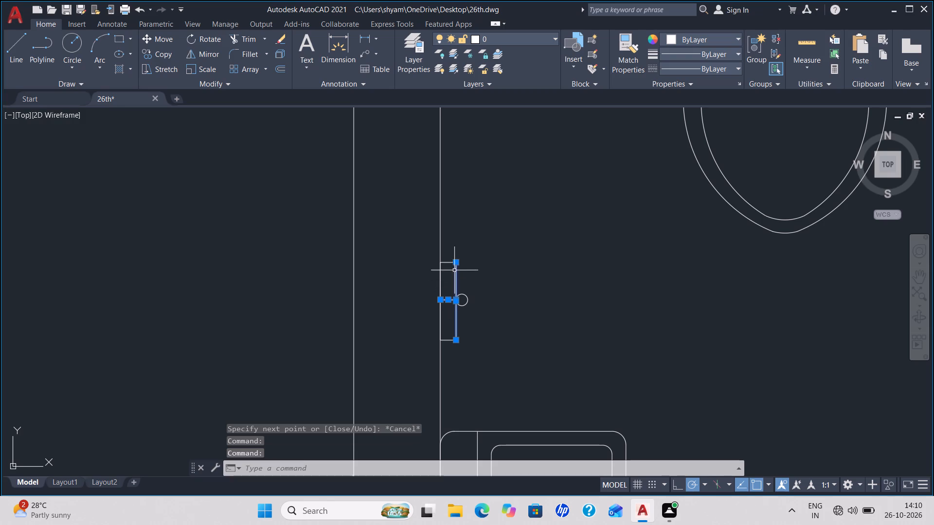
click(449, 263)
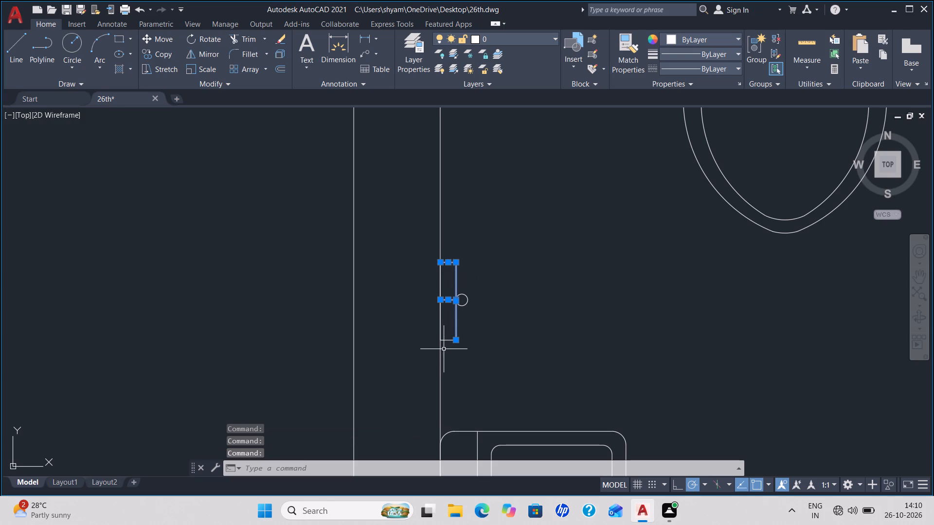
click(448, 341)
click(460, 307)
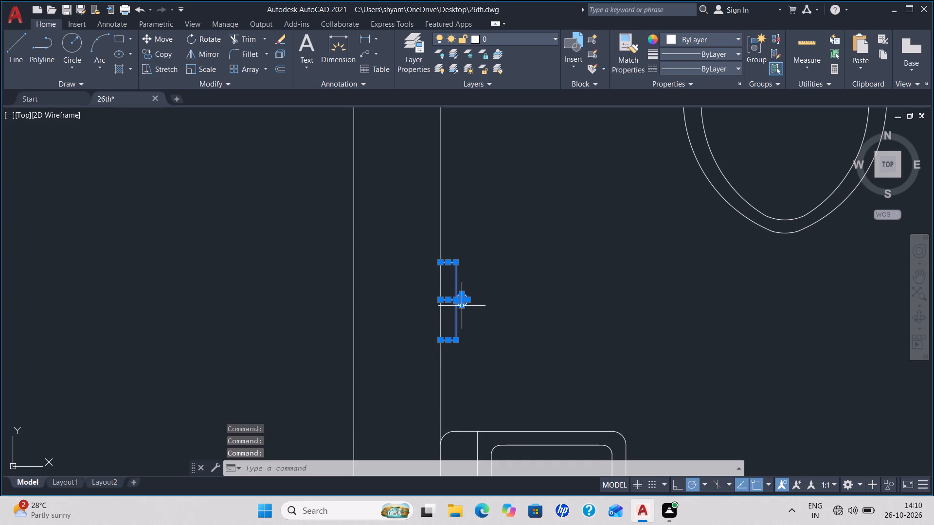
key(g)
key(Return)
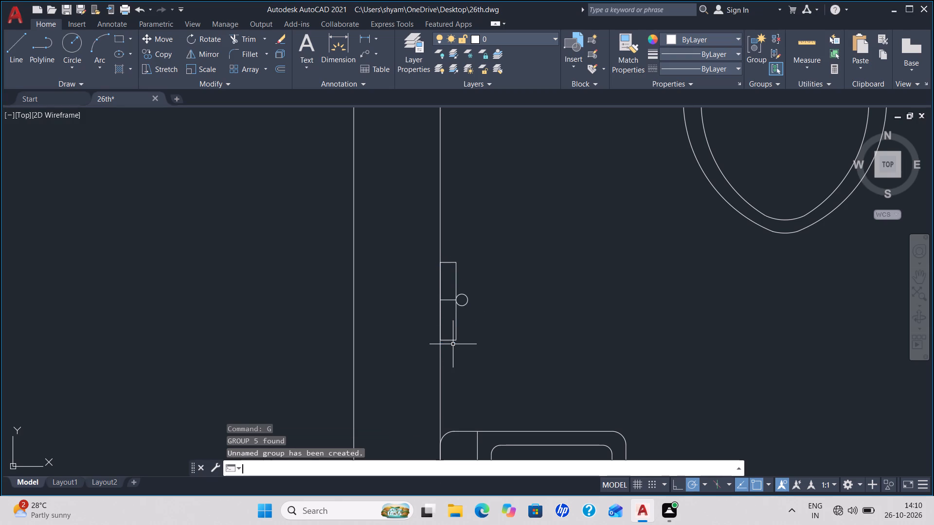
Group the fixture together with the rectangle's west edge line along the wall.
click(446, 300)
click(441, 307)
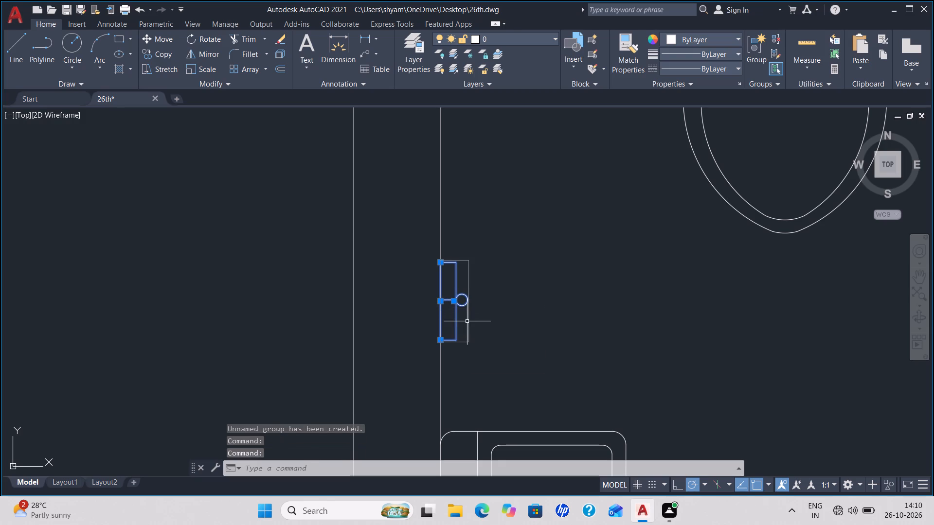
key(g)
key(Return)
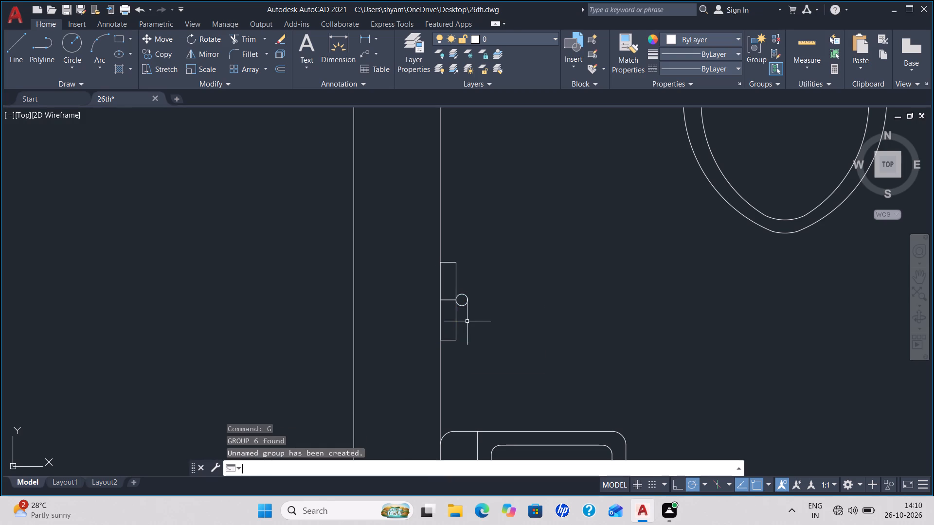
Copy the grouped wall fixture horizontally to the east bathroom, with the copy's circle touching the inner face of its east wall.
click(456, 266)
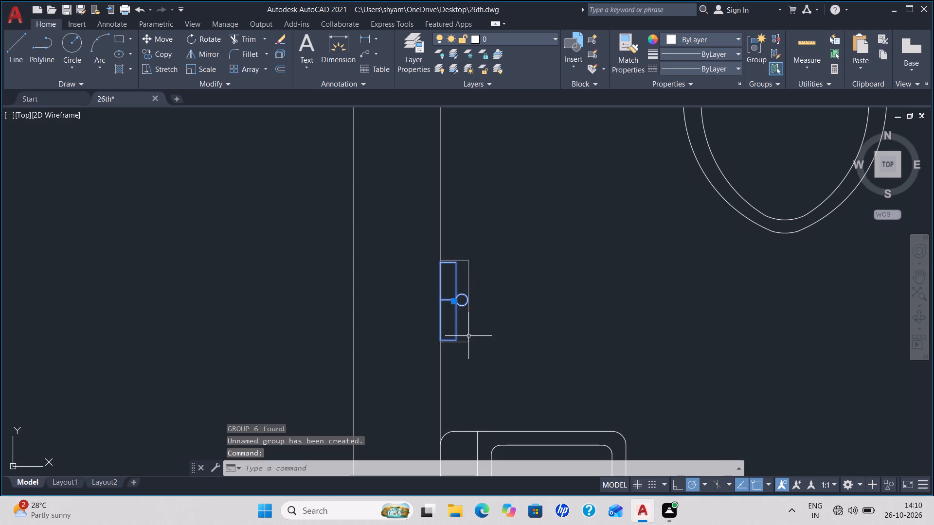
text(co)
key(Return)
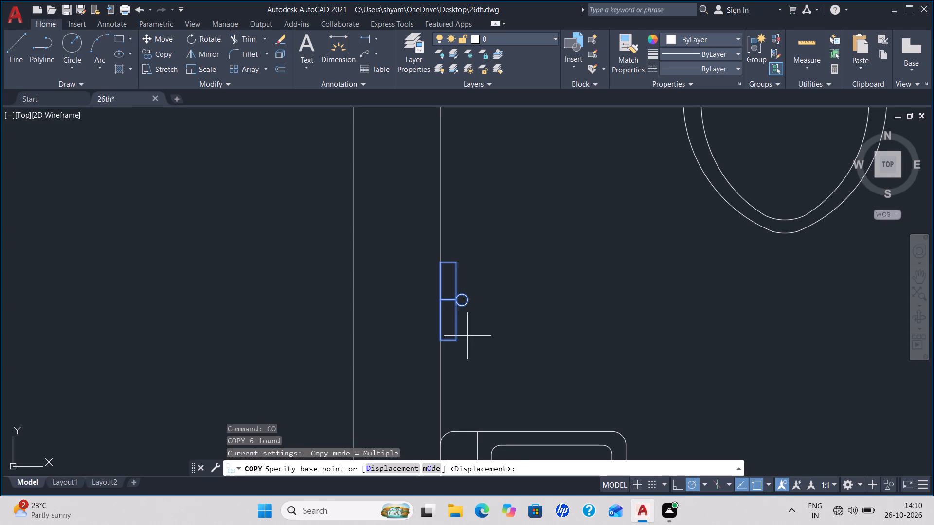
click(459, 300)
scroll(750, 290, down, 2)
middle_drag(750, 291, 273, 304)
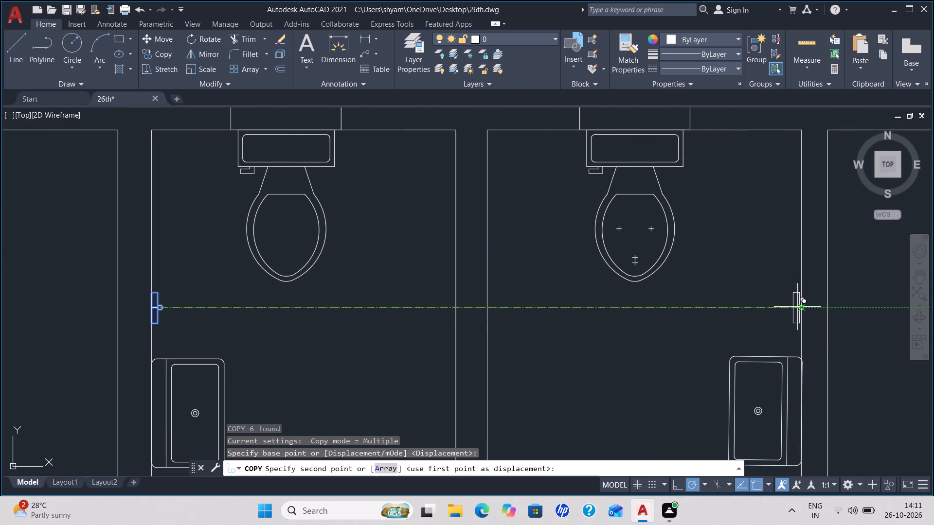
scroll(788, 310, up, 4)
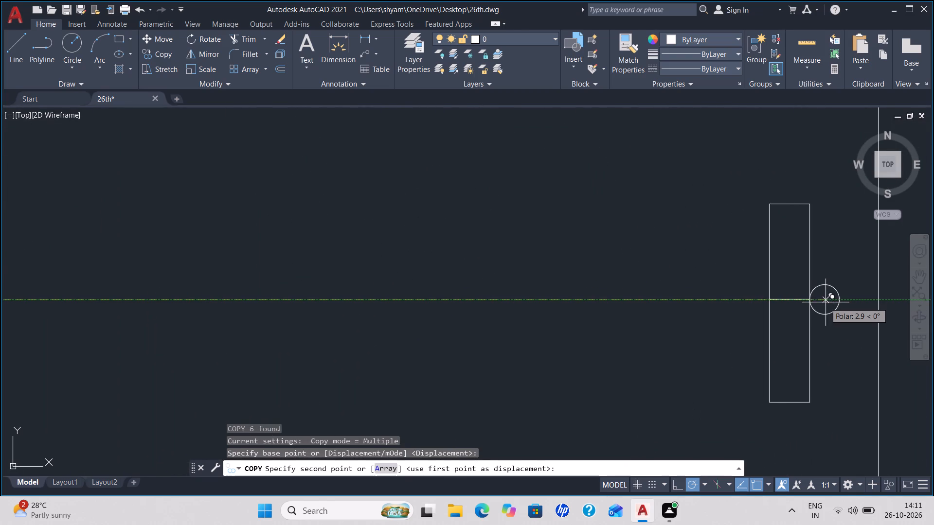
click(863, 300)
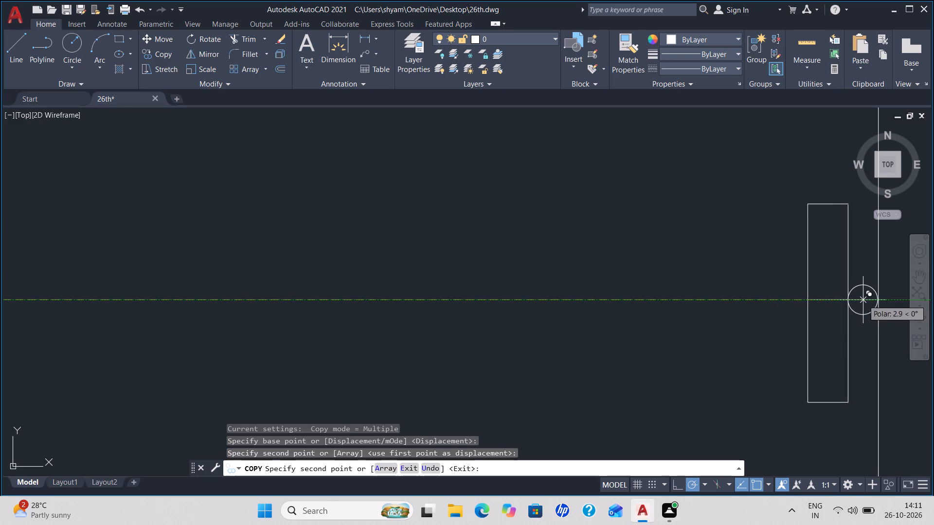
key(Escape)
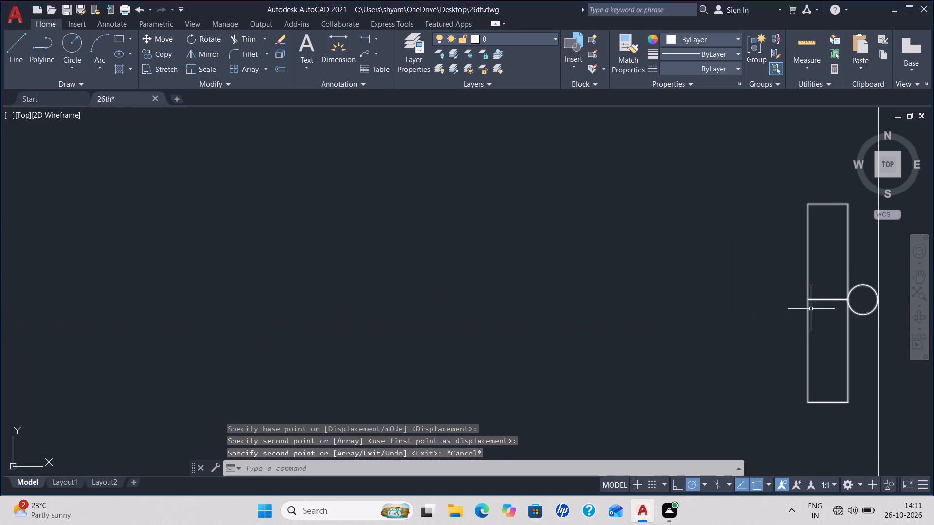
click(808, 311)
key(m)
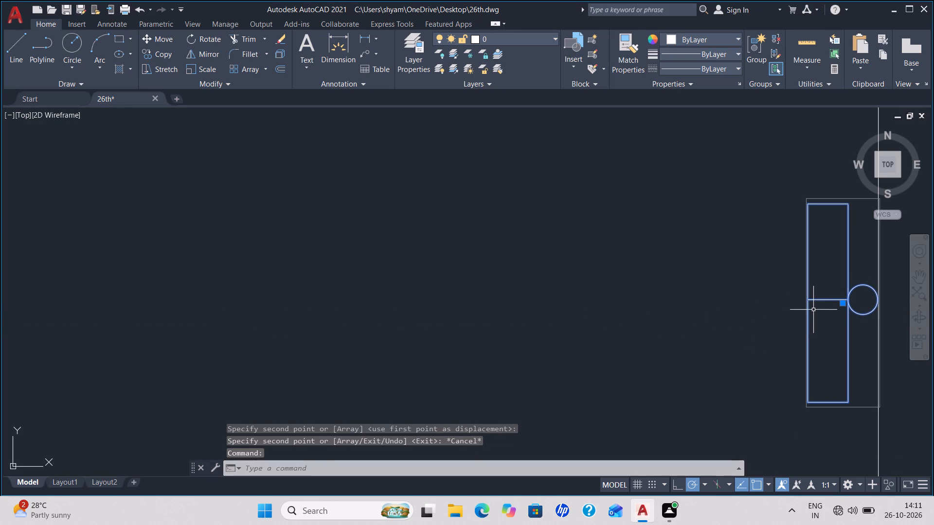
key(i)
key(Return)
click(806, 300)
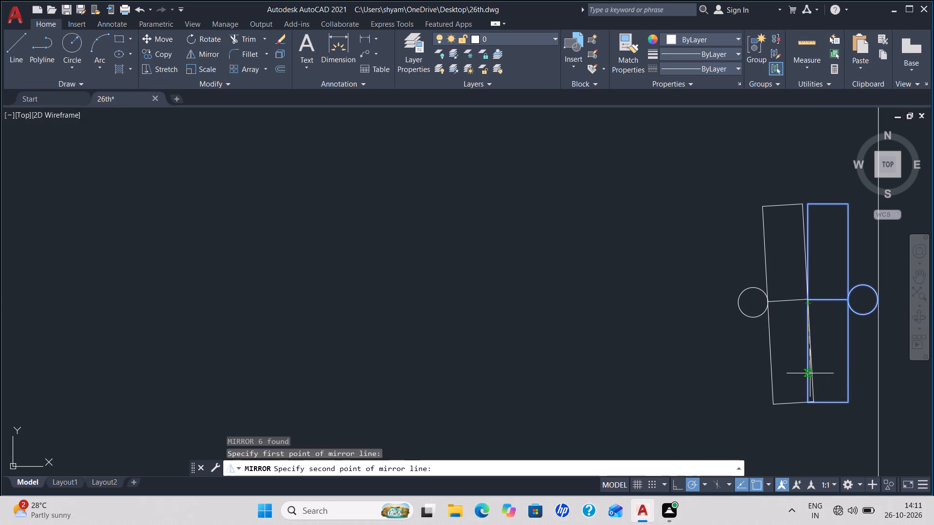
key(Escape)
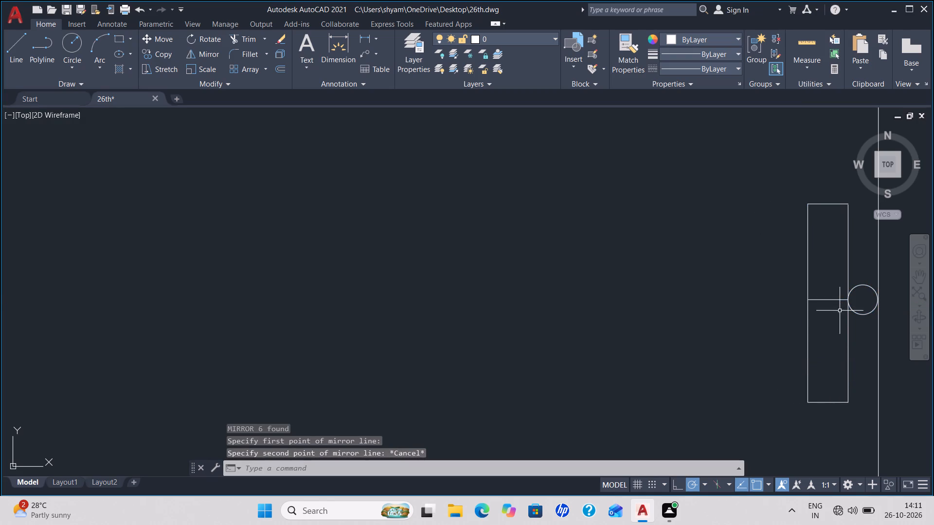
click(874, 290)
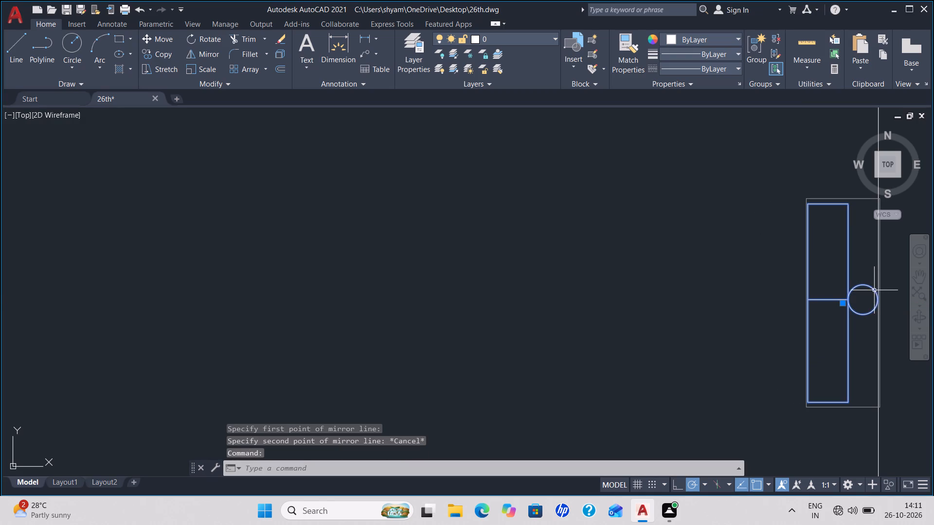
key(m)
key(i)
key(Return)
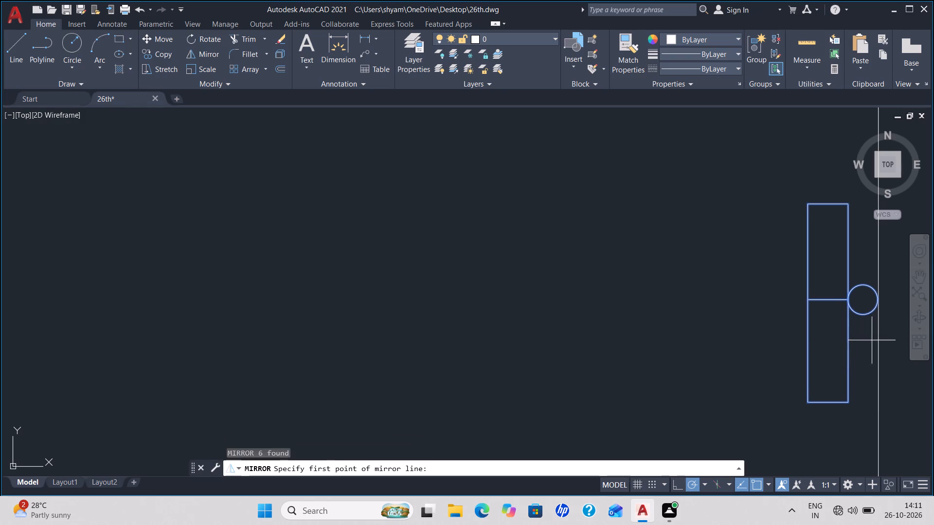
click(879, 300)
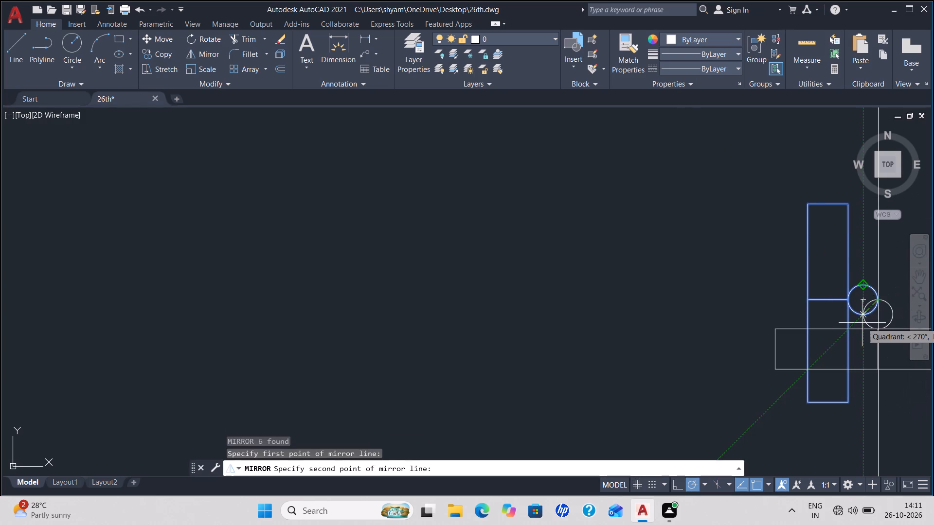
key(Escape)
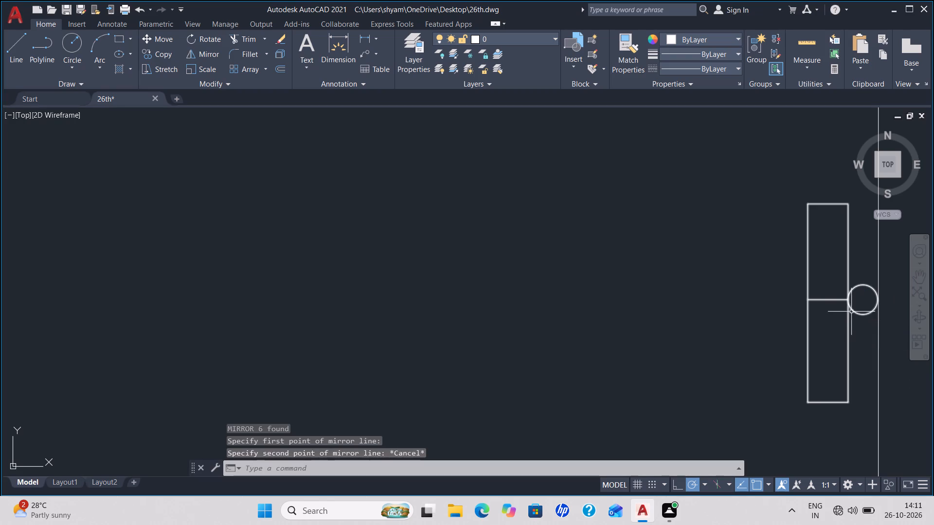
Mirror the east bathroom's wall fixture about a vertical line through the circle's contact point with the rectangle, erasing the source objects.
click(847, 299)
text(mi)
key(Return)
click(847, 299)
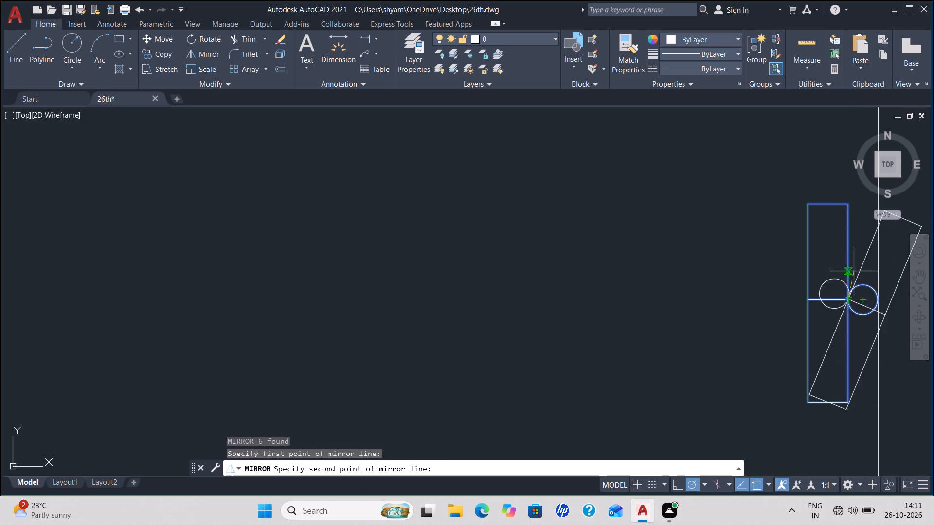
click(677, 486)
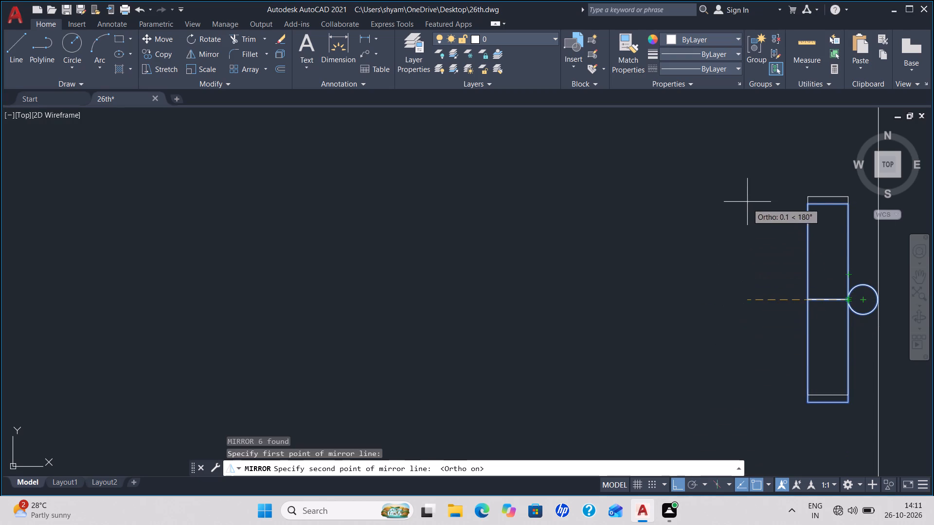
click(766, 169)
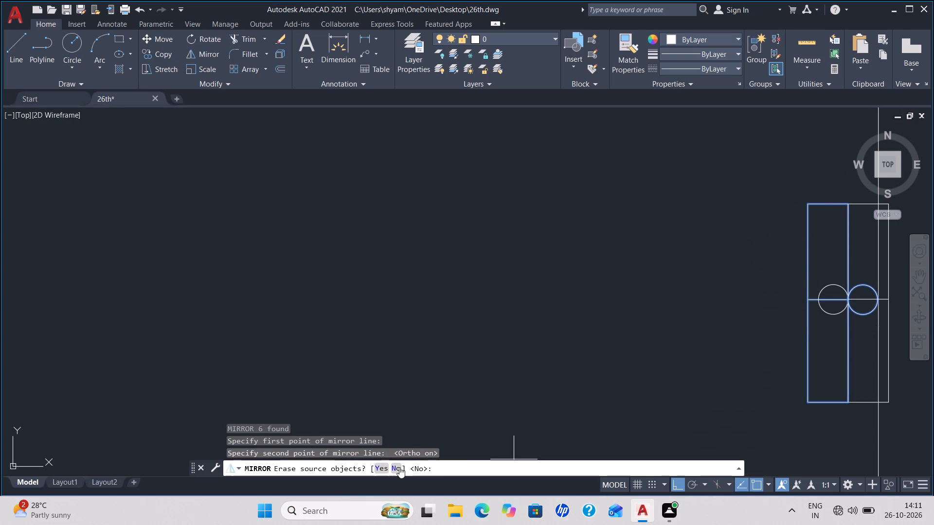
click(384, 472)
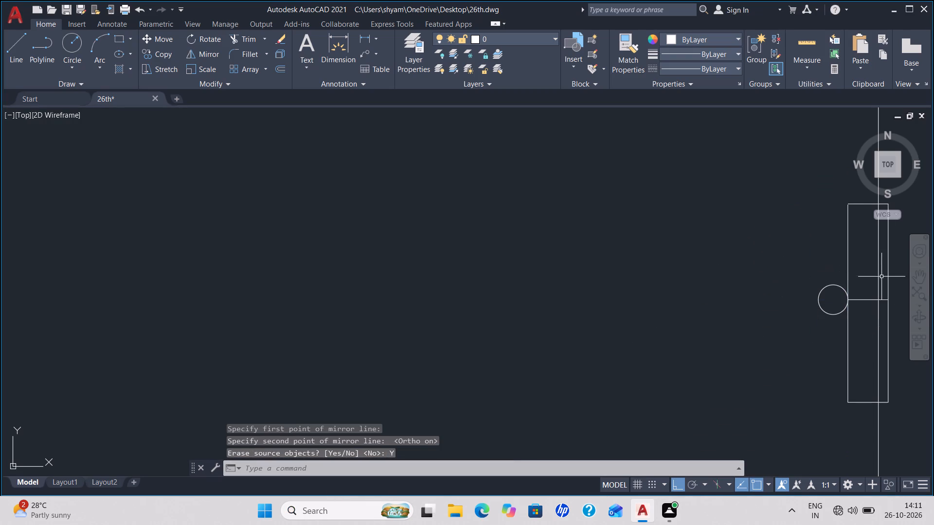
Move the mirrored fixture horizontally west so the rectangle's east edge sits on the inner face of the bathroom's east wall.
click(888, 298)
key(m)
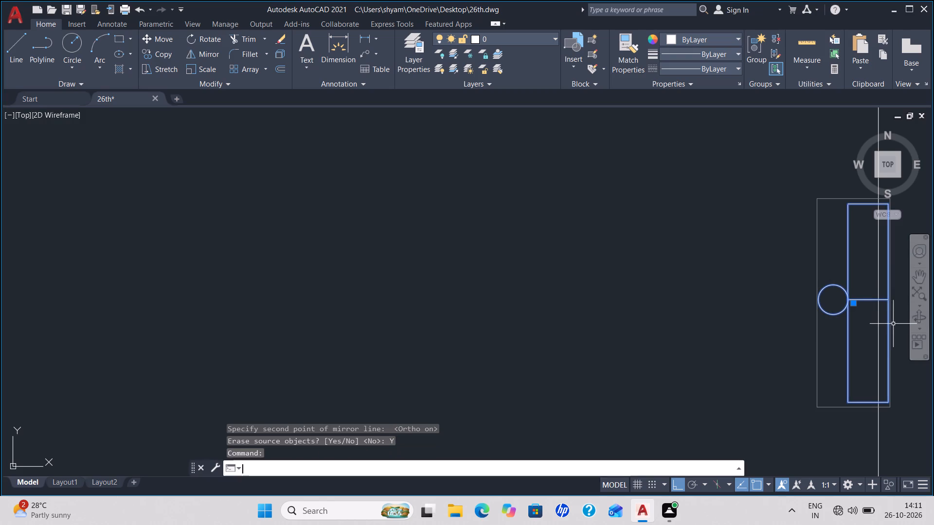
key(Return)
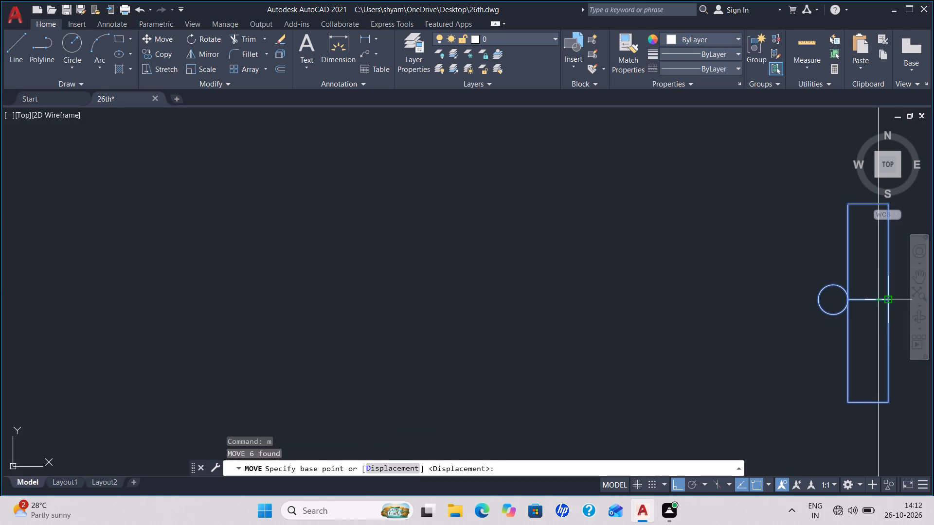
click(886, 298)
click(879, 301)
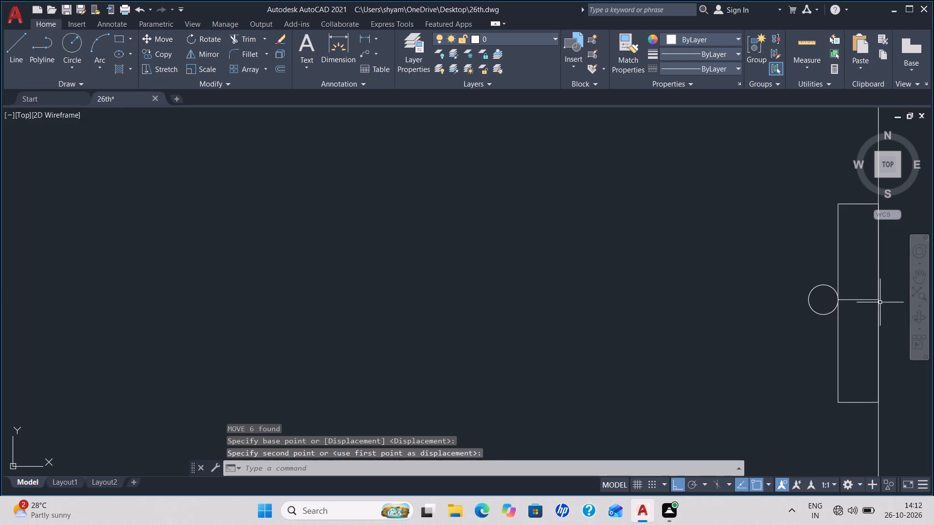
key(Escape)
Group the kitchen stove's rectangular outline, four double-ring burners and four small knob circles into one object.
scroll(736, 322, down, 2)
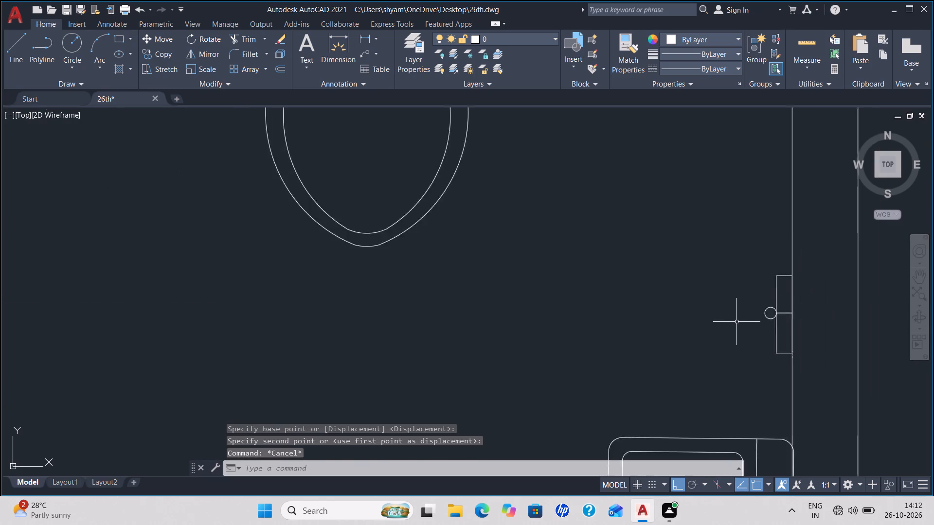
scroll(736, 322, down, 4)
middle_drag(702, 354, 574, 211)
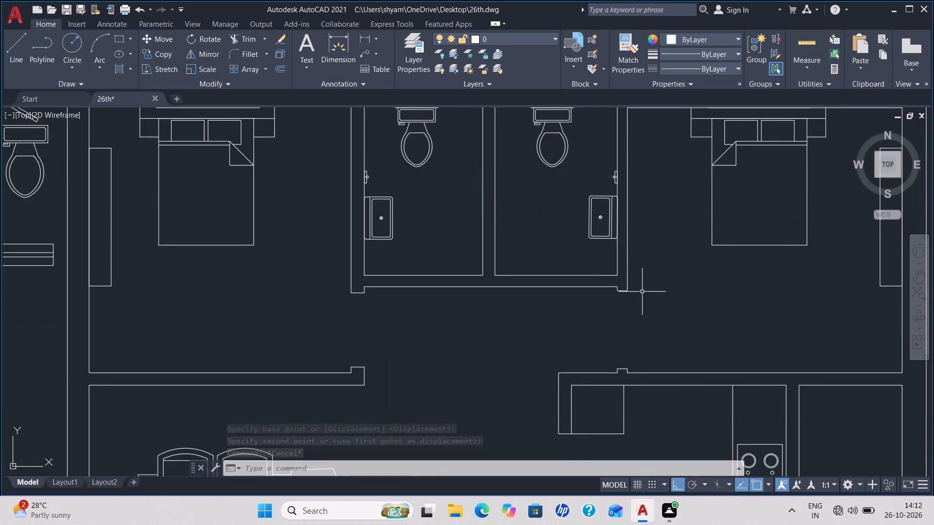
middle_drag(617, 294, 364, 170)
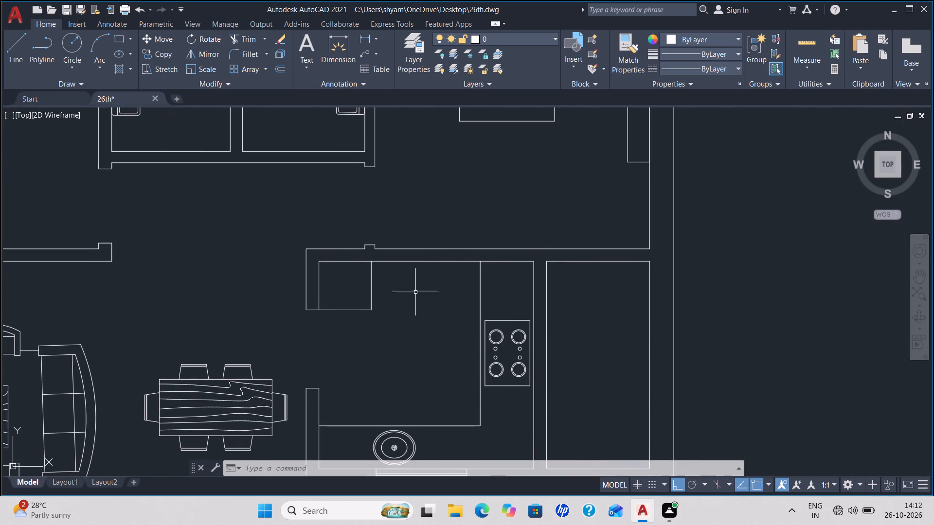
middle_drag(436, 296, 381, 188)
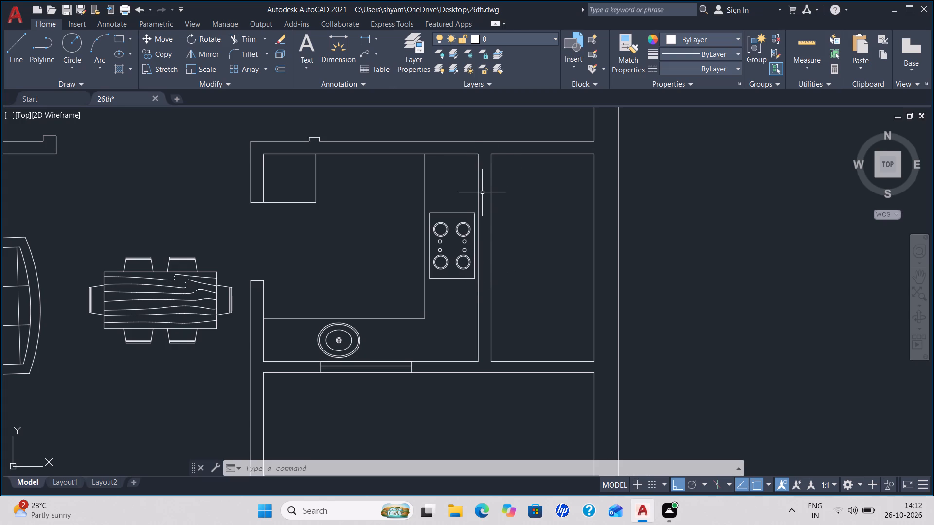
click(451, 213)
click(458, 225)
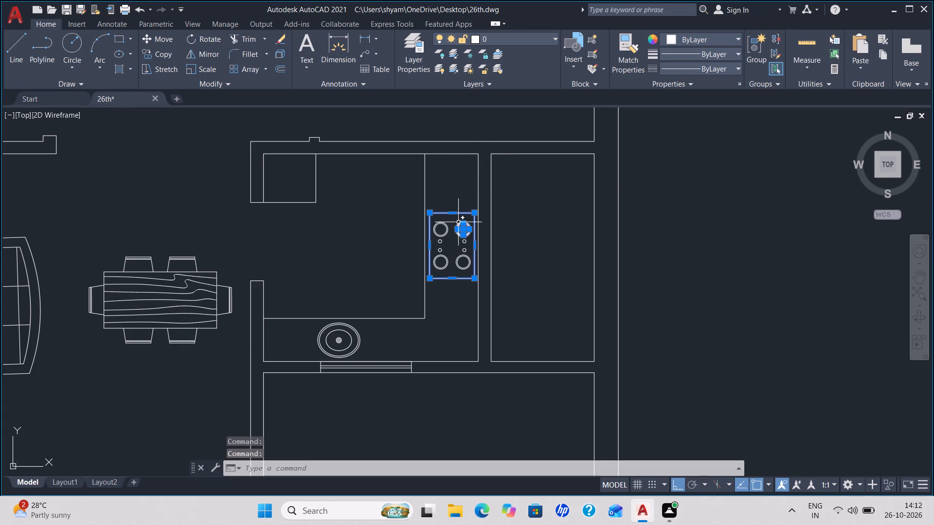
scroll(465, 230, up, 4)
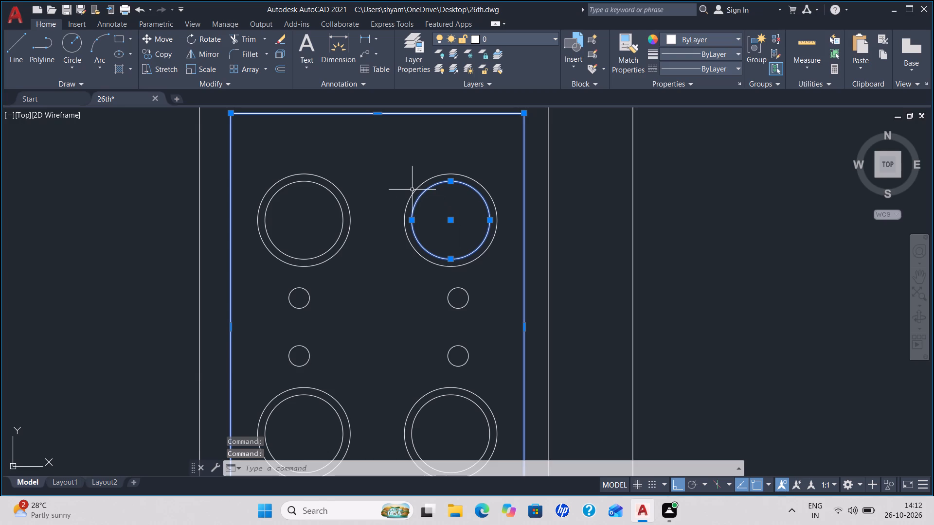
click(418, 189)
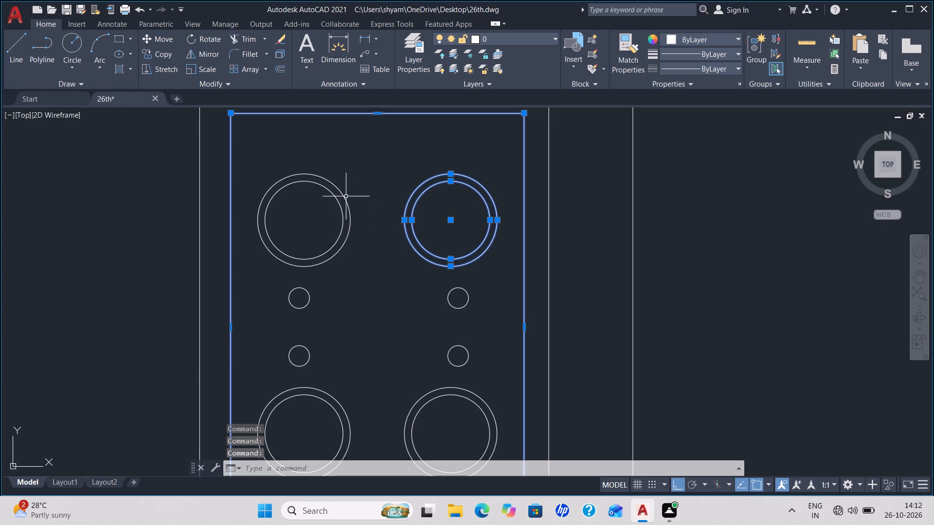
click(345, 196)
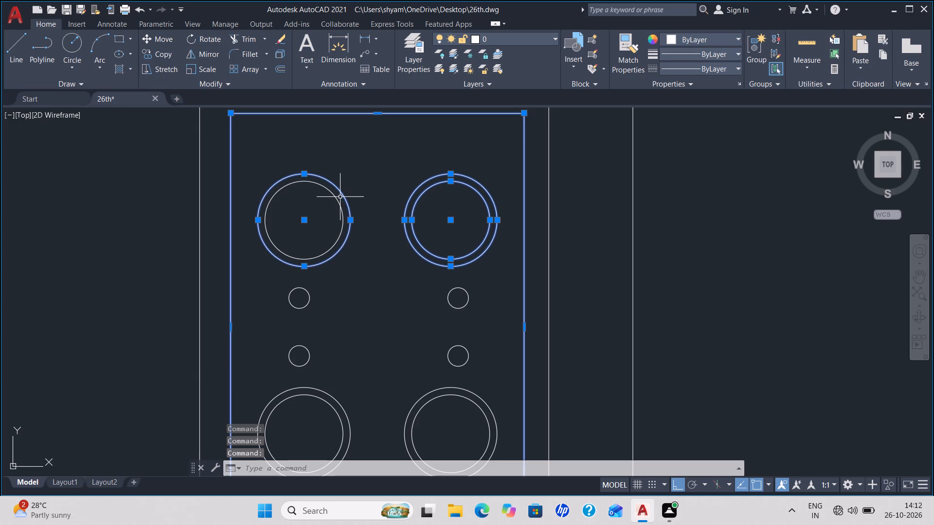
click(340, 202)
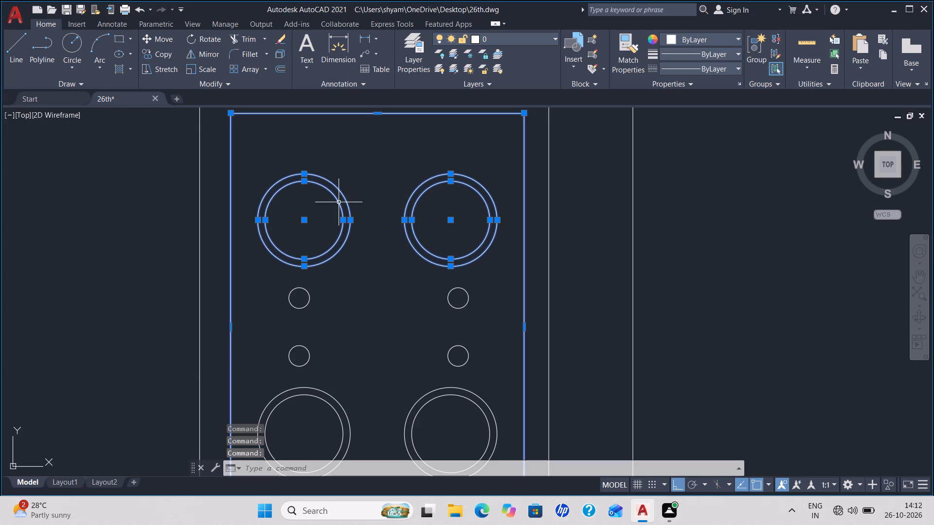
click(307, 299)
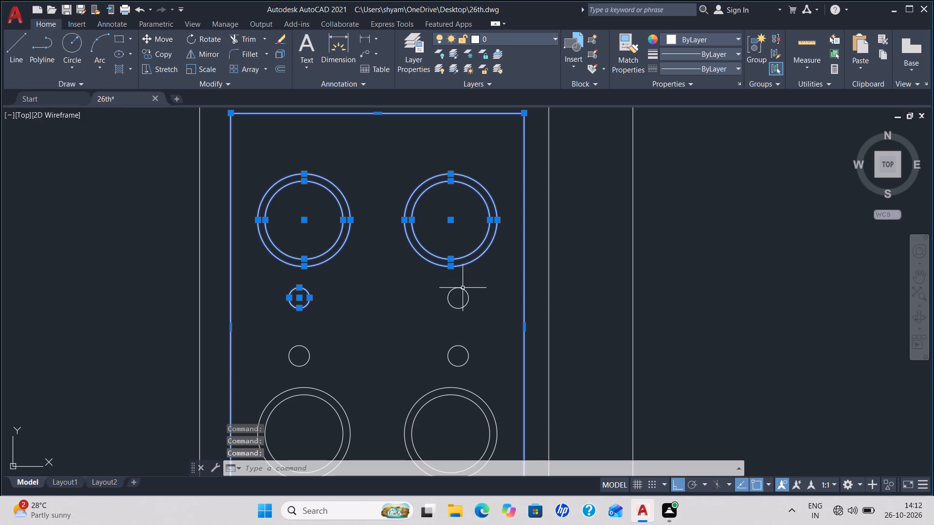
drag(461, 288, 459, 294)
click(450, 351)
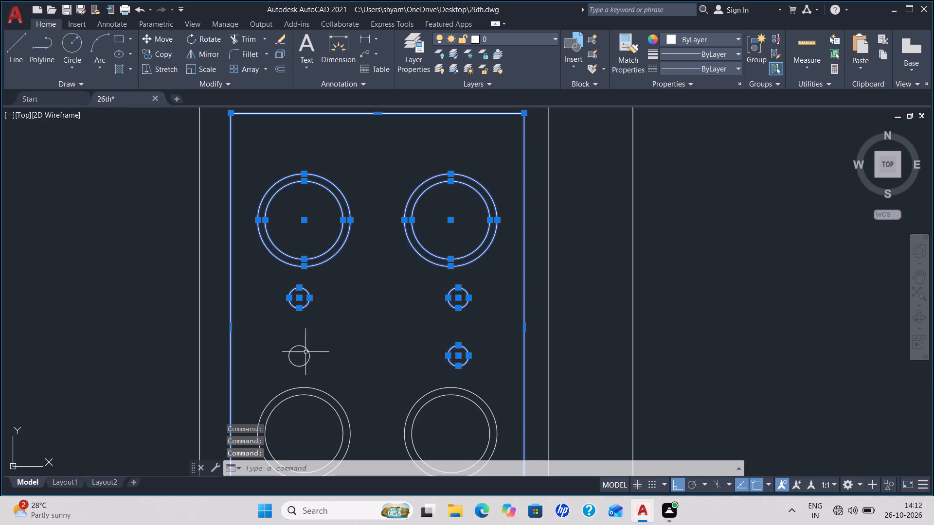
click(307, 352)
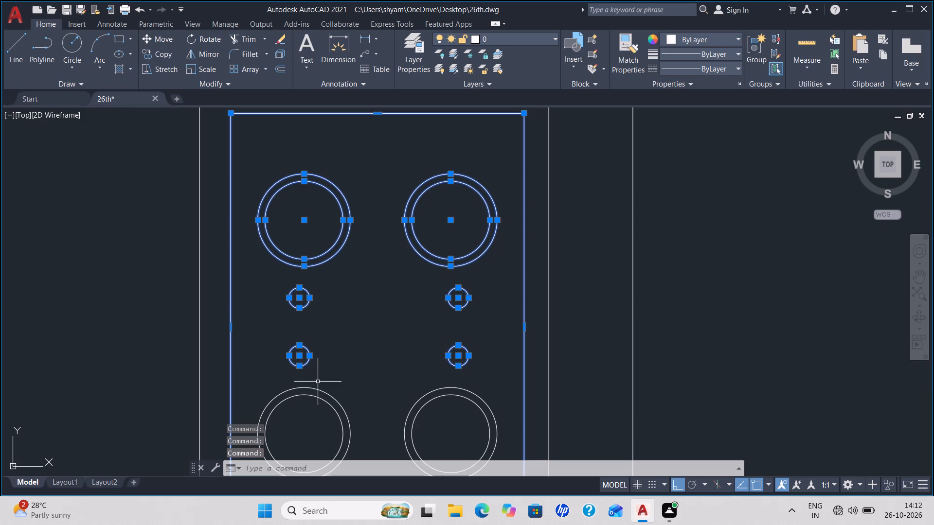
drag(383, 439, 372, 429)
drag(299, 401, 325, 408)
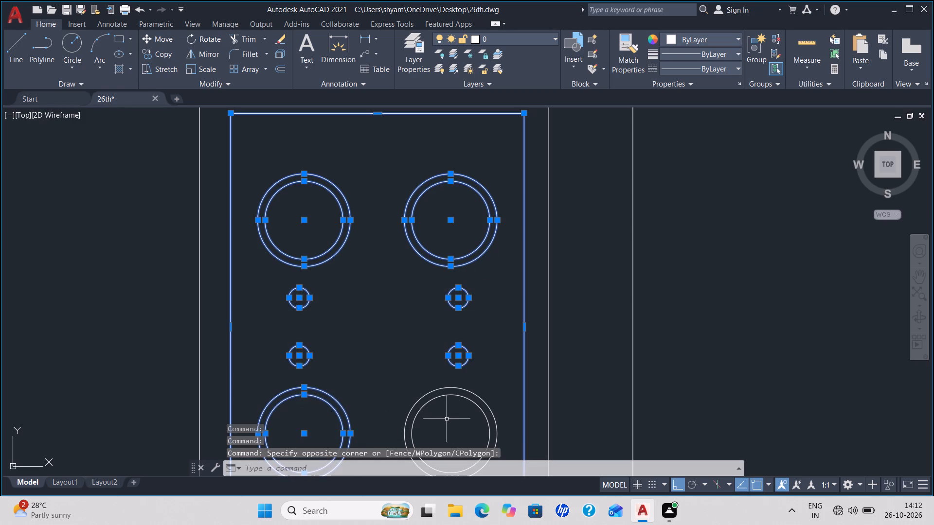
drag(467, 422, 462, 415)
drag(399, 372, 402, 376)
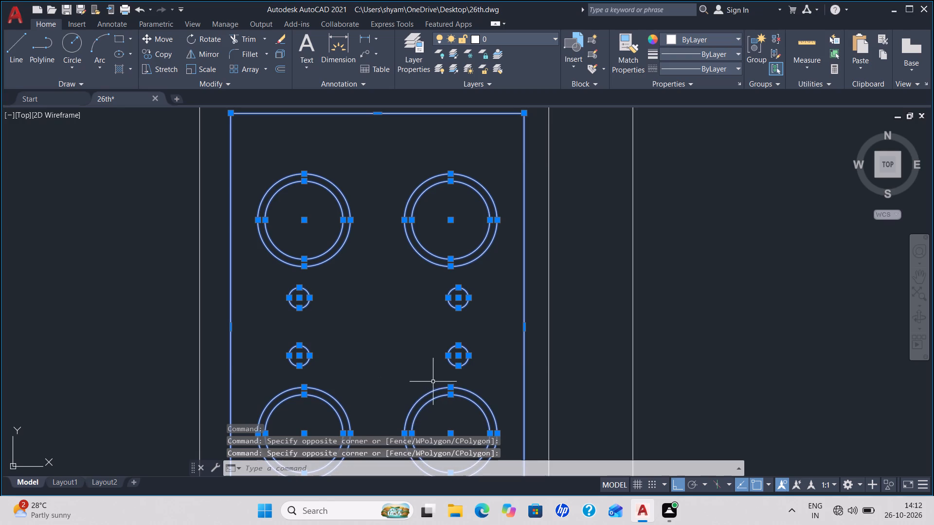
scroll(397, 343, down, 1)
middle_drag(397, 343, 308, 190)
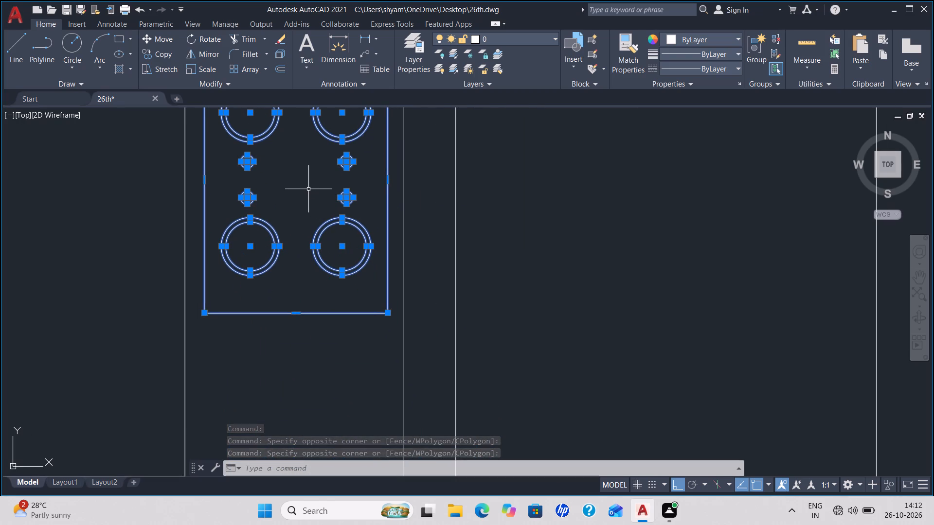
key(g)
key(Return)
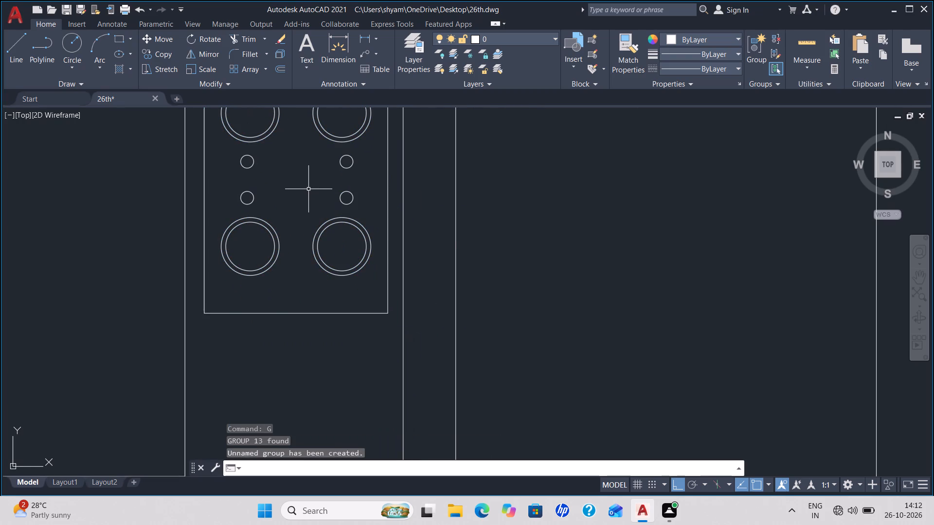
Move the grouped stove straight south along the kitchen counter by about 0.2 units.
click(326, 264)
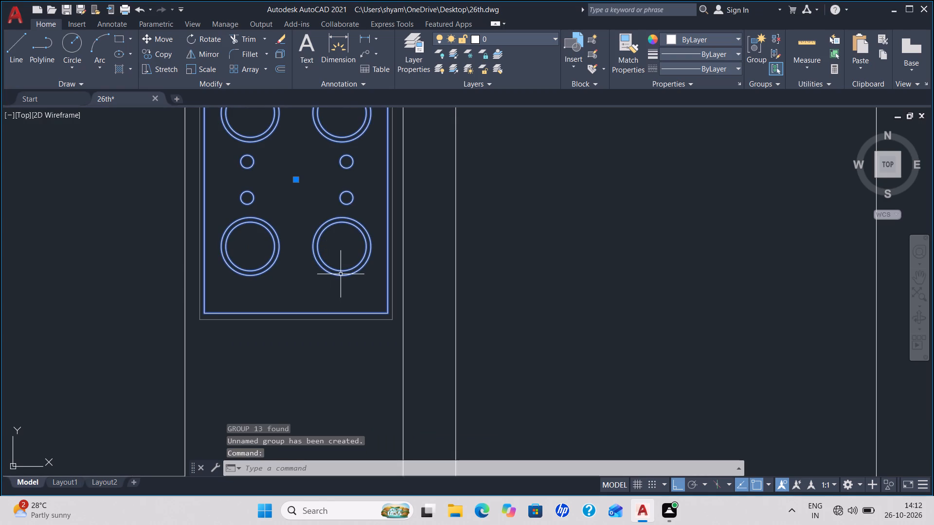
key(m)
key(Return)
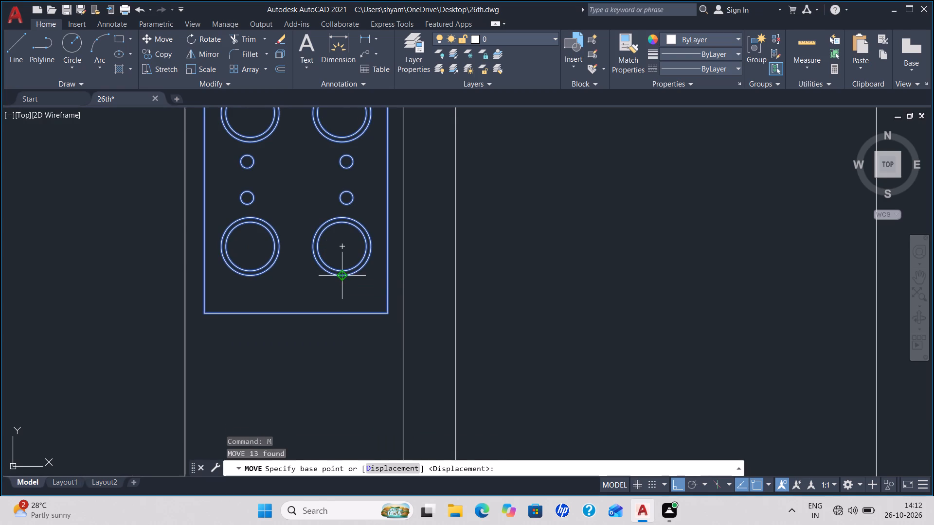
click(343, 277)
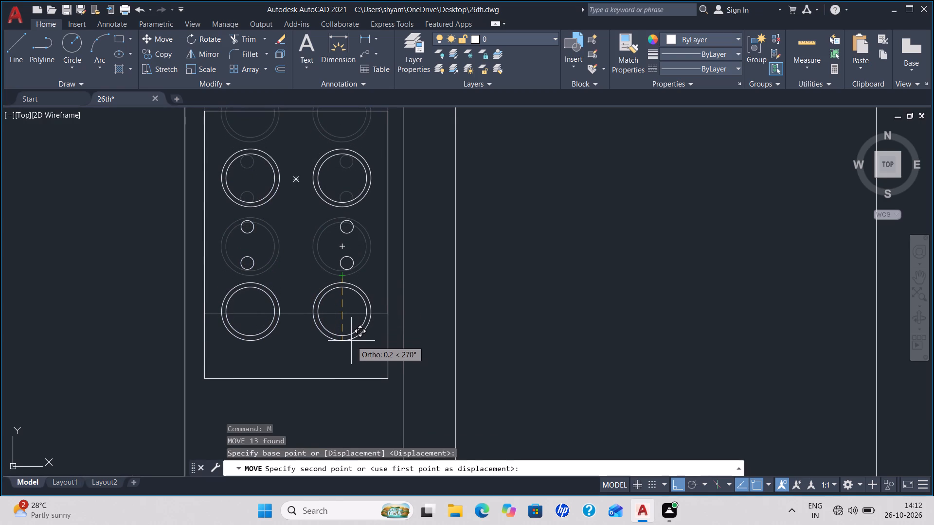
click(351, 341)
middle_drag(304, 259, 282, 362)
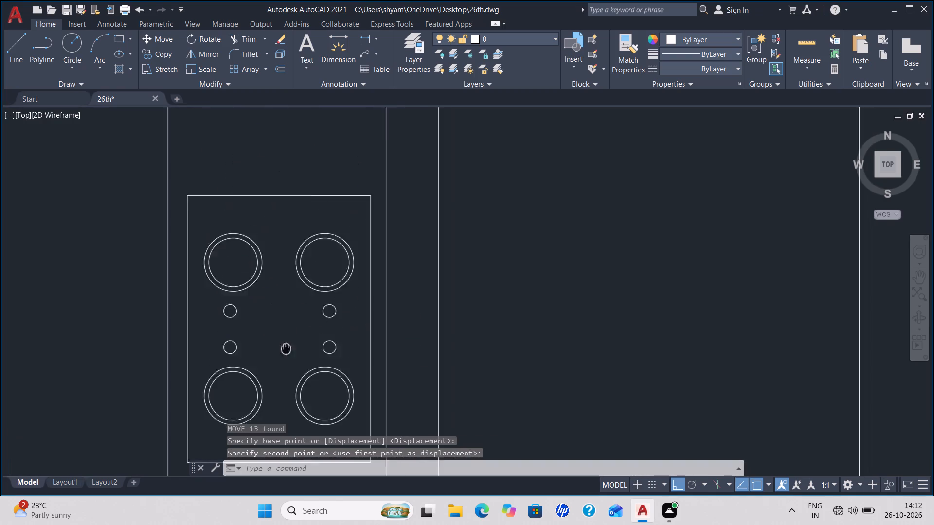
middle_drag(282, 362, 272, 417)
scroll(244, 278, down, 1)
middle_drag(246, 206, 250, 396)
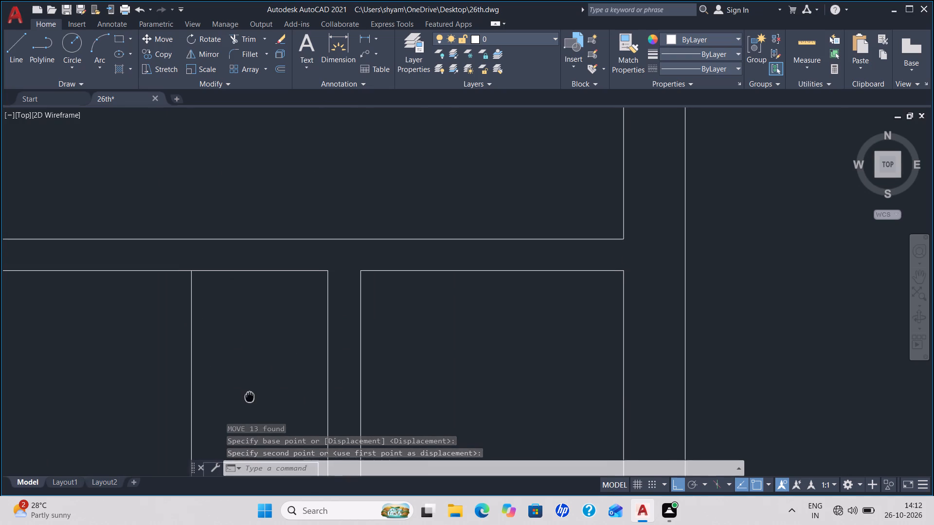
Ungroup the kitchen stove into its separate outline, burner rings and knob circles.
middle_drag(250, 396, 251, 396)
middle_drag(257, 322, 257, 201)
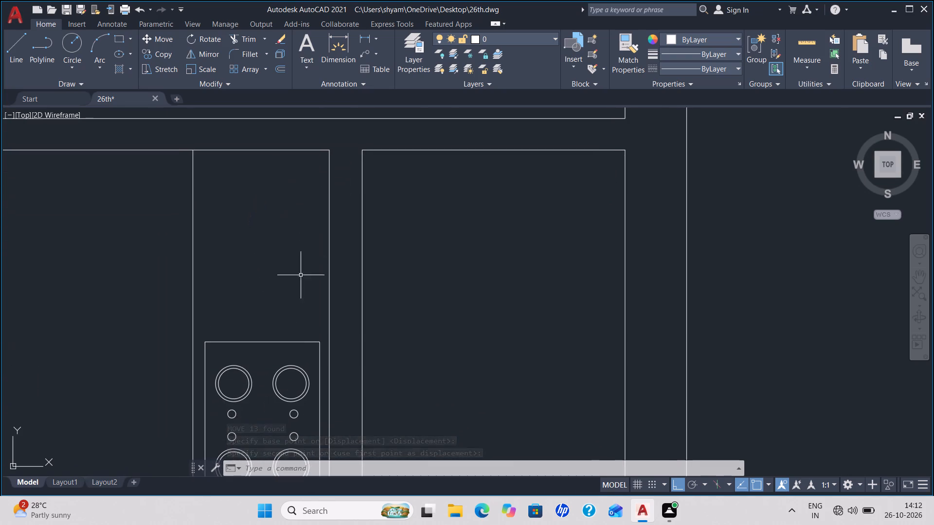
middle_drag(295, 281, 277, 216)
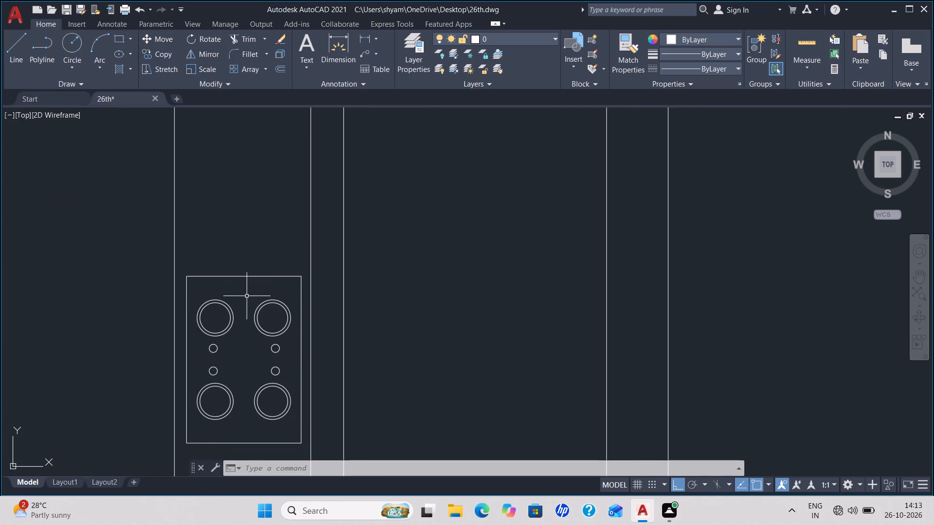
middle_drag(247, 297, 237, 171)
scroll(236, 171, down, 1)
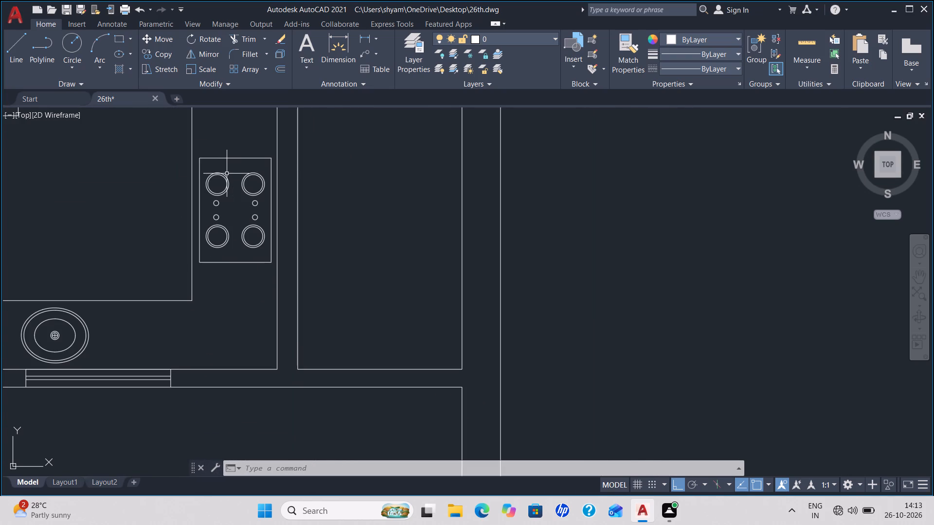
middle_drag(225, 174, 224, 323)
click(221, 306)
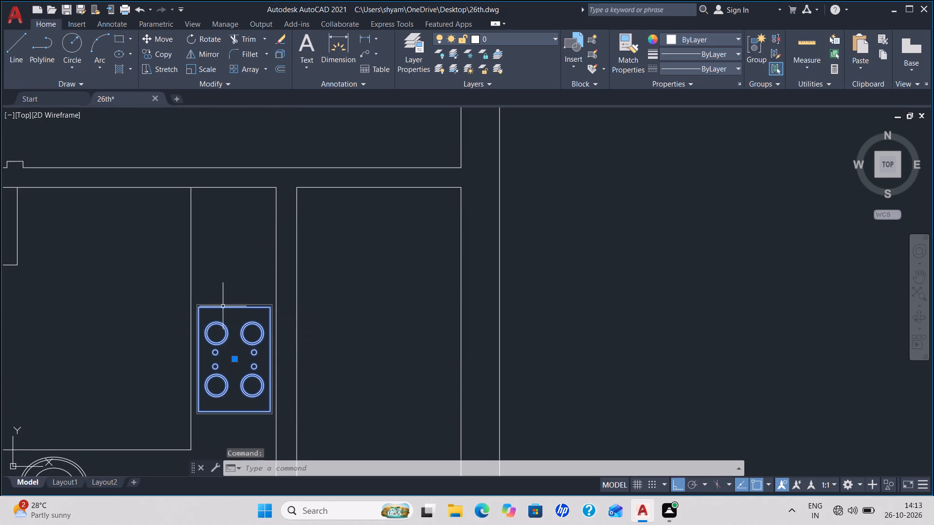
text(ung)
key(Return)
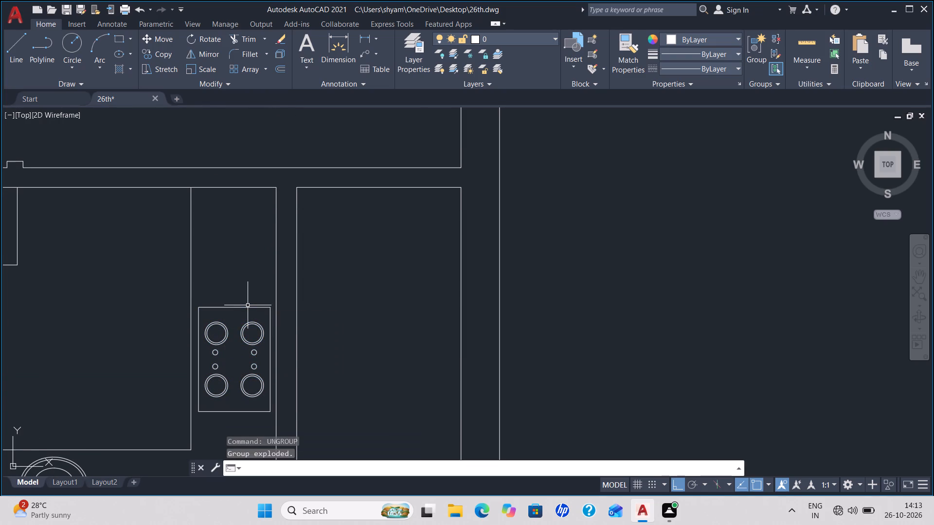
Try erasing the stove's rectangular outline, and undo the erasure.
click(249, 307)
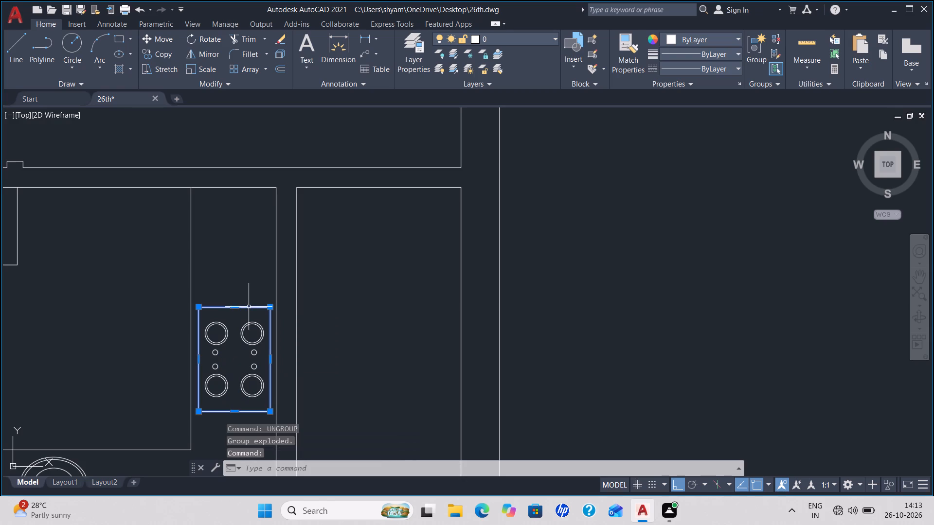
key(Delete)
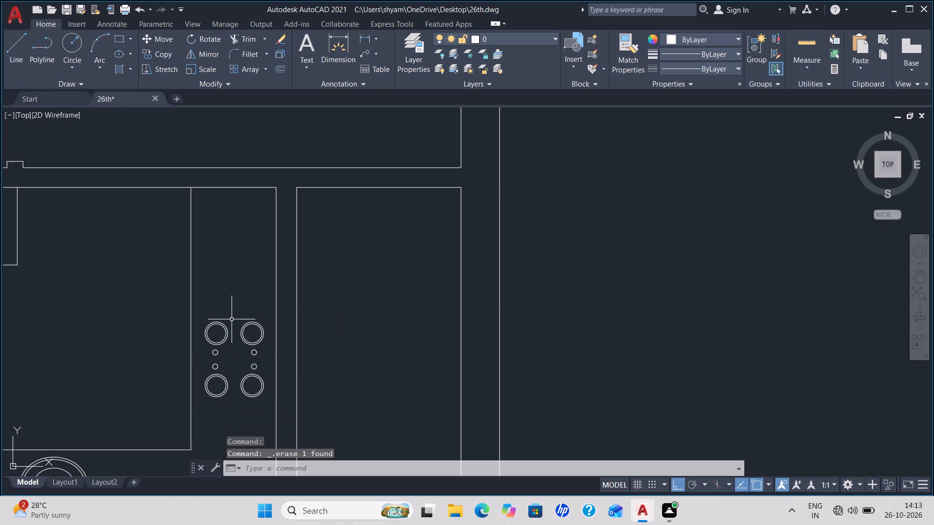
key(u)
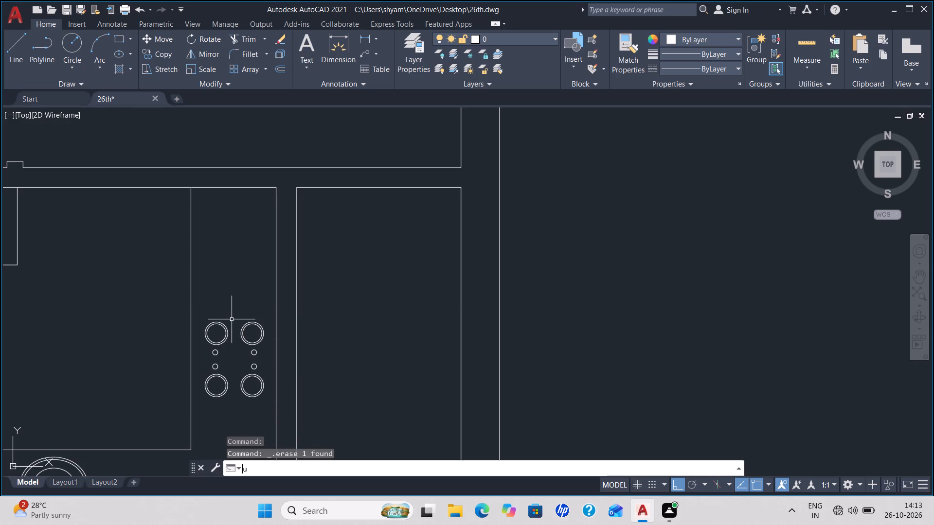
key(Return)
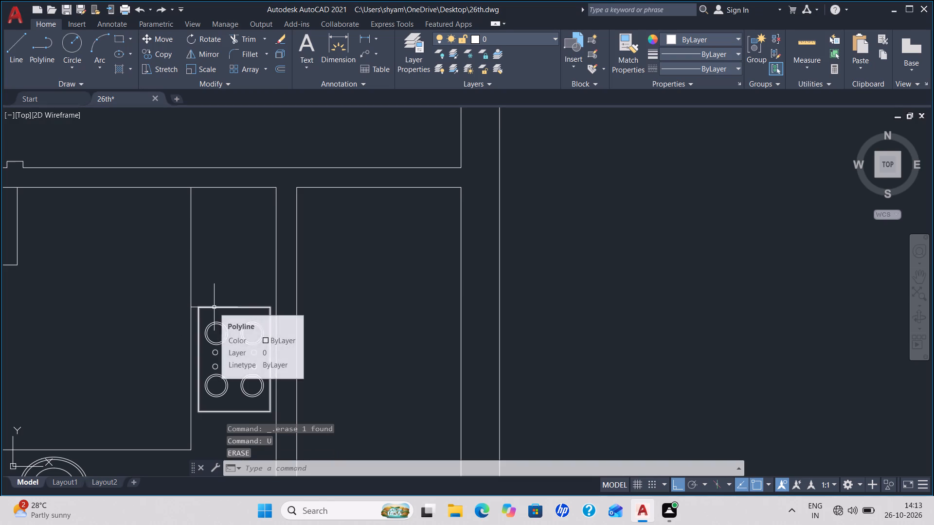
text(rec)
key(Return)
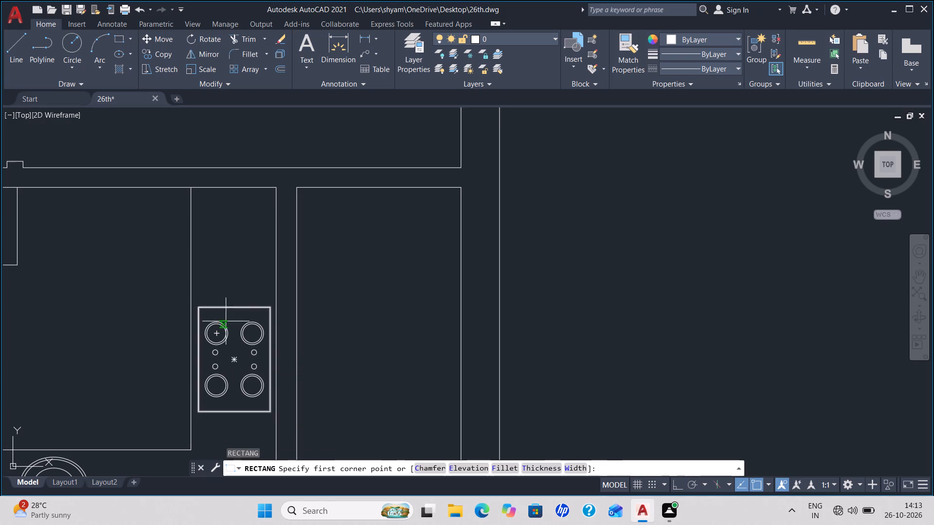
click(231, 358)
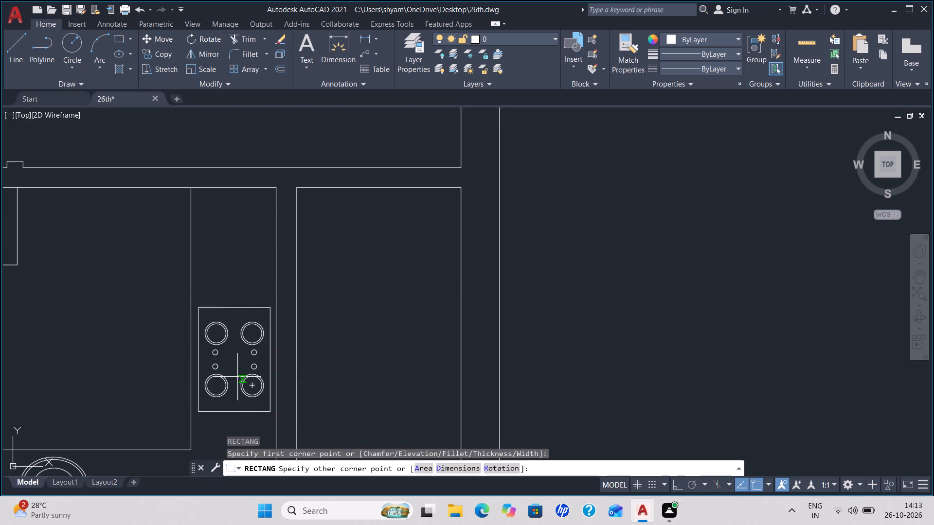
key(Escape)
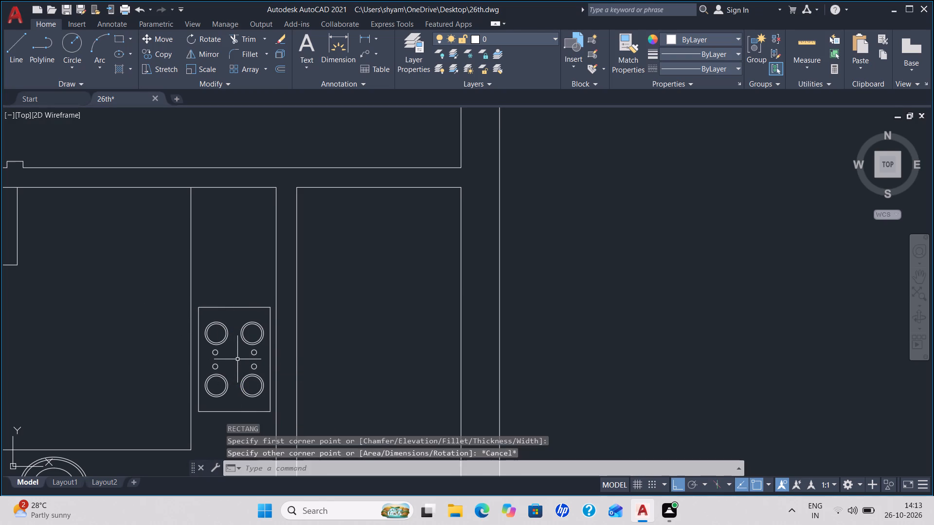
Draw a smaller rectangle inside the stove's outline, enclosing the four burners and knob circles, with its east edge on the outline.
key(space)
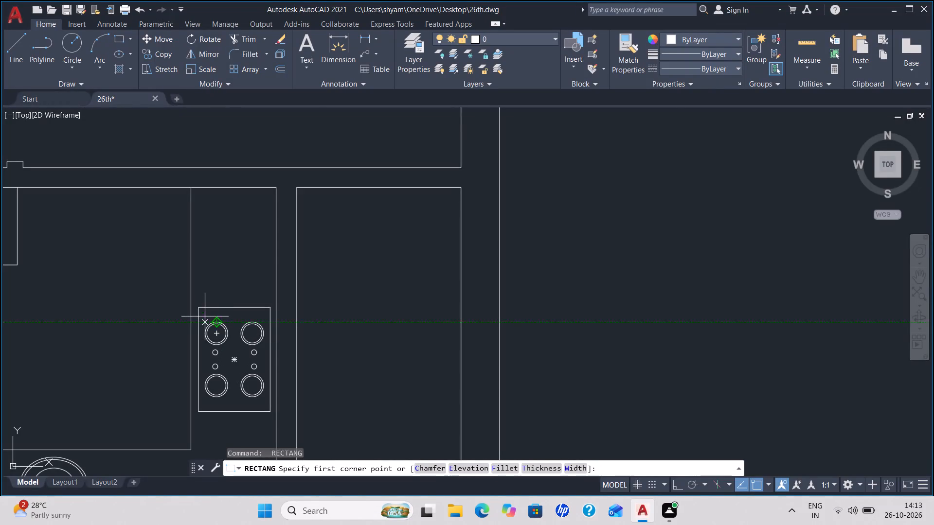
scroll(203, 316, up, 3)
click(203, 316)
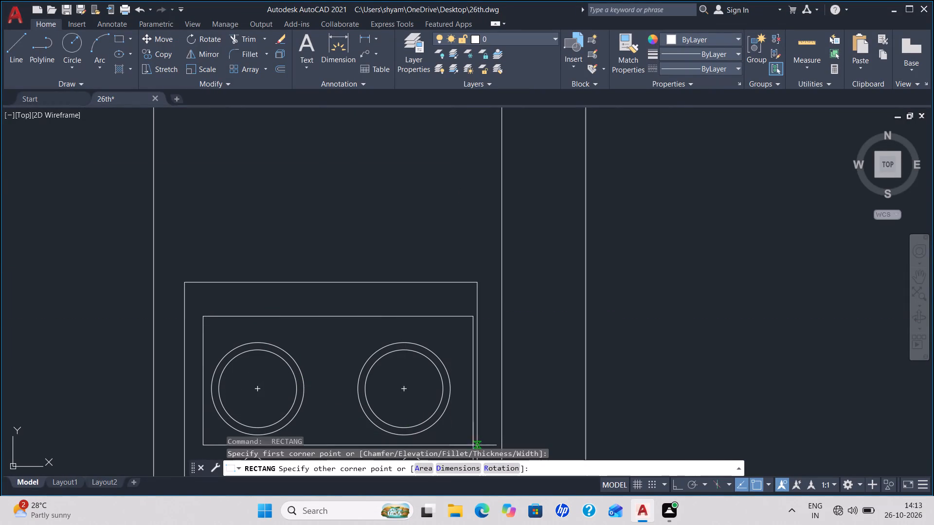
scroll(459, 449, up, 1)
middle_drag(459, 449, 420, 362)
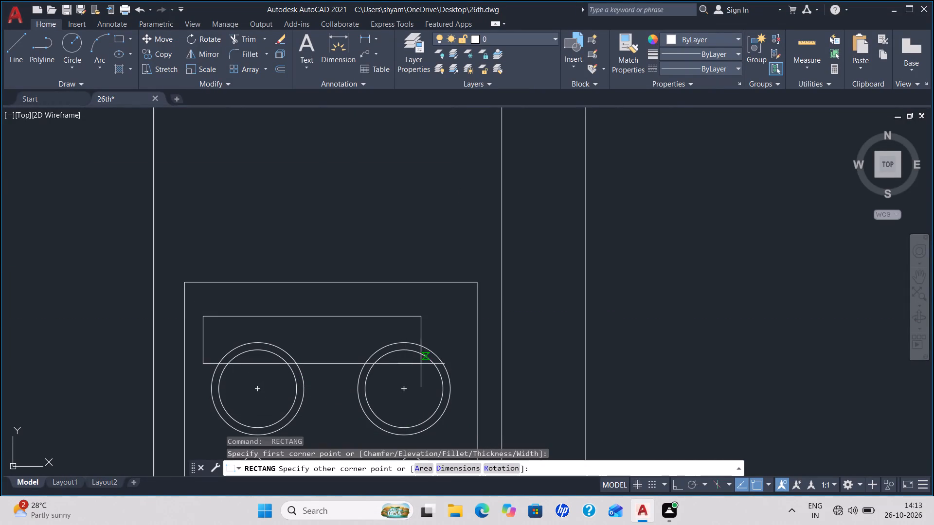
middle_drag(425, 402, 377, 257)
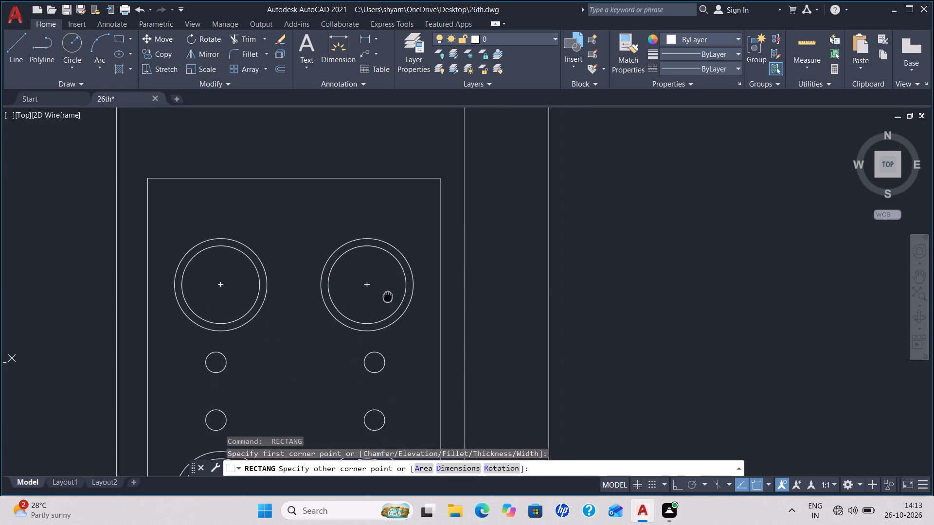
middle_drag(377, 257, 360, 185)
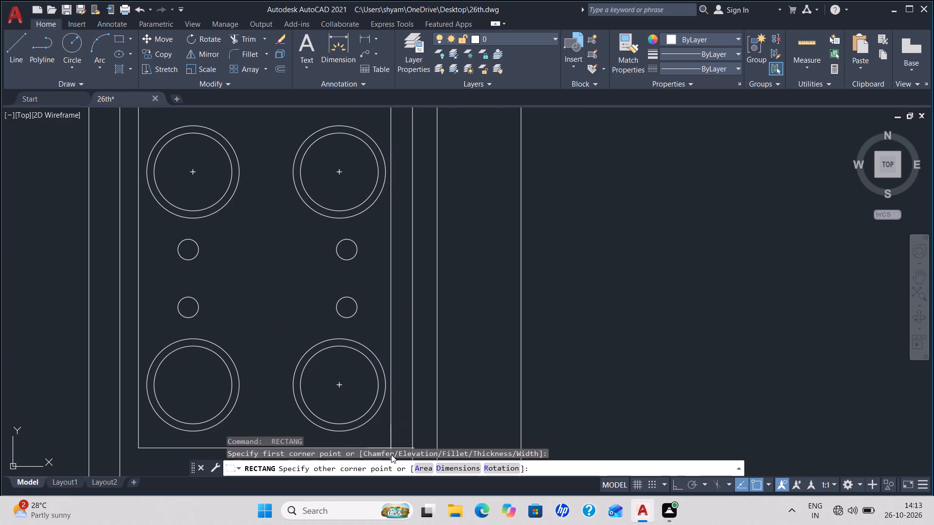
middle_drag(380, 422, 406, 315)
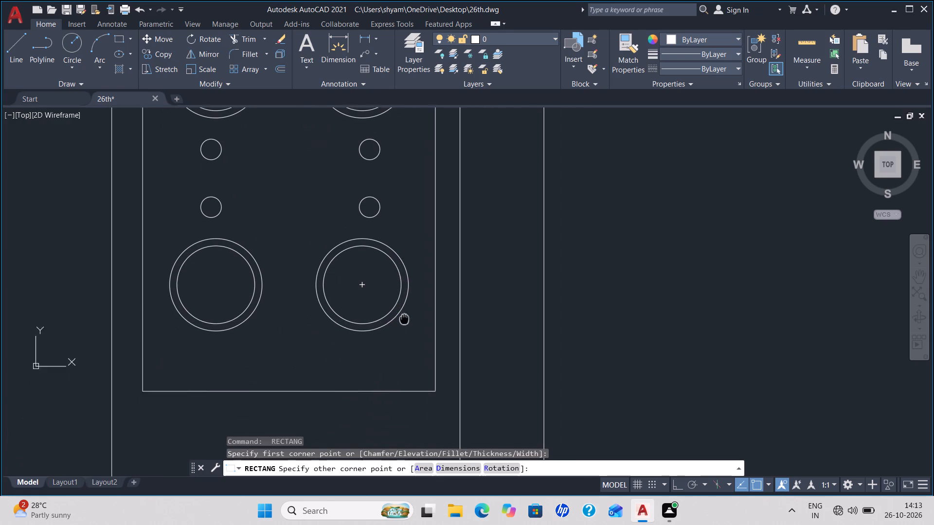
middle_drag(406, 315, 408, 306)
scroll(408, 311, down, 2)
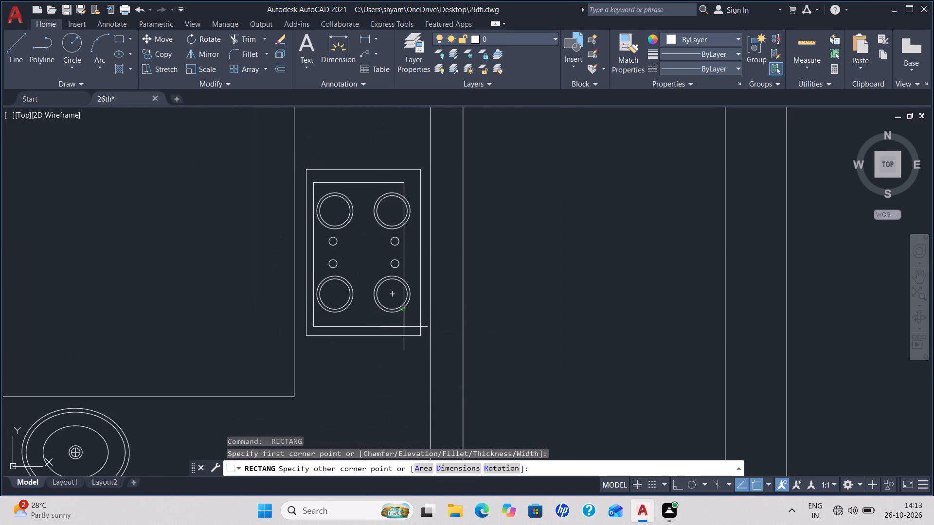
click(415, 324)
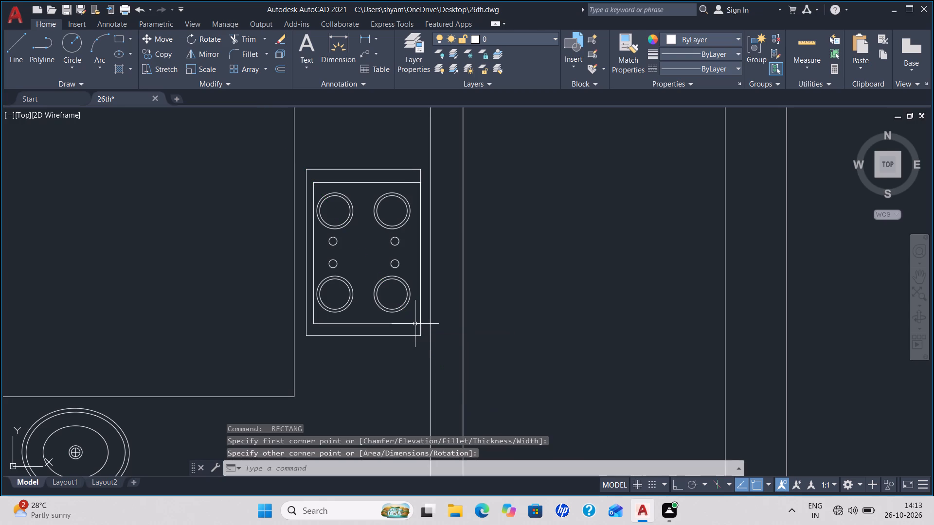
Stretch the inner rectangle's two east corners slightly west so its vertical east edge sits just outside the burners.
click(418, 325)
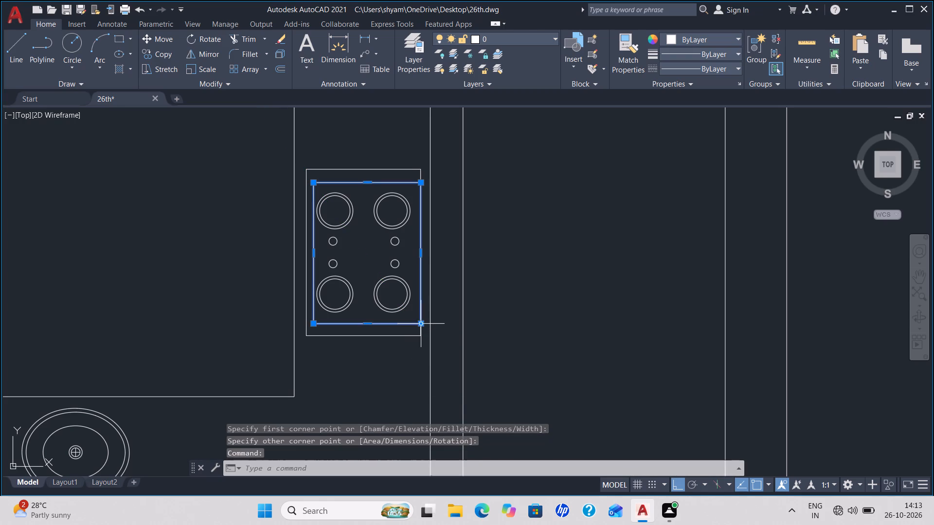
click(421, 325)
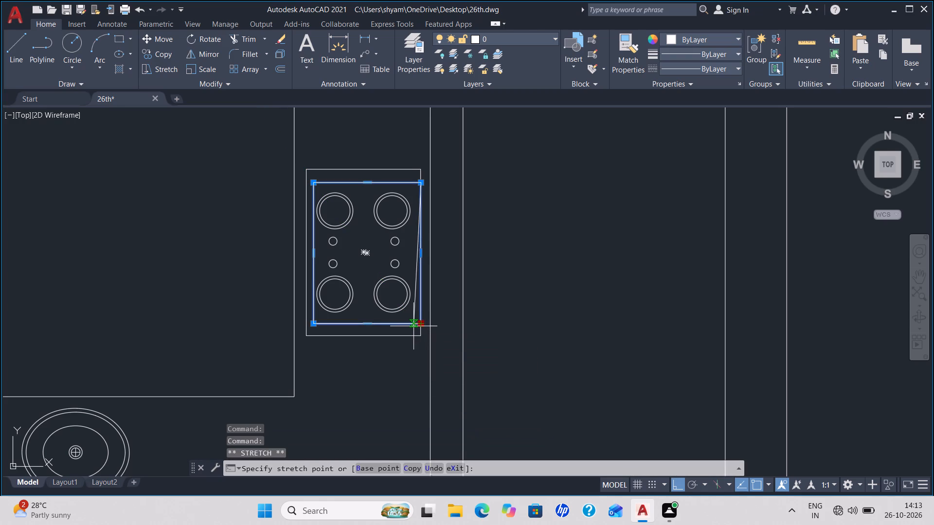
click(414, 326)
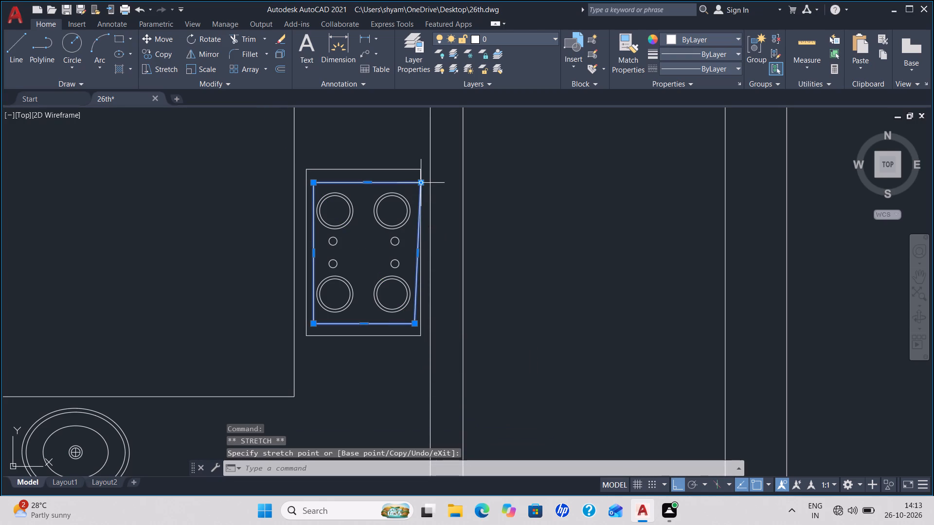
click(421, 184)
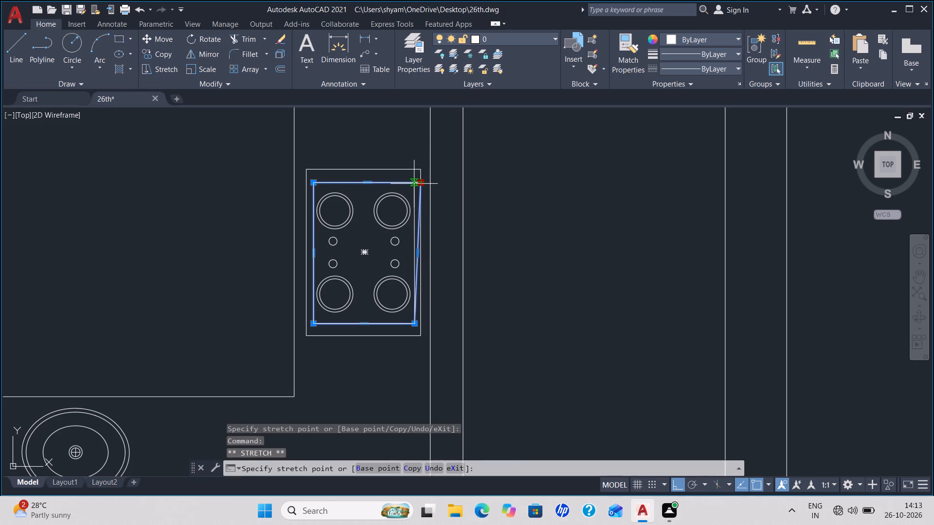
click(414, 184)
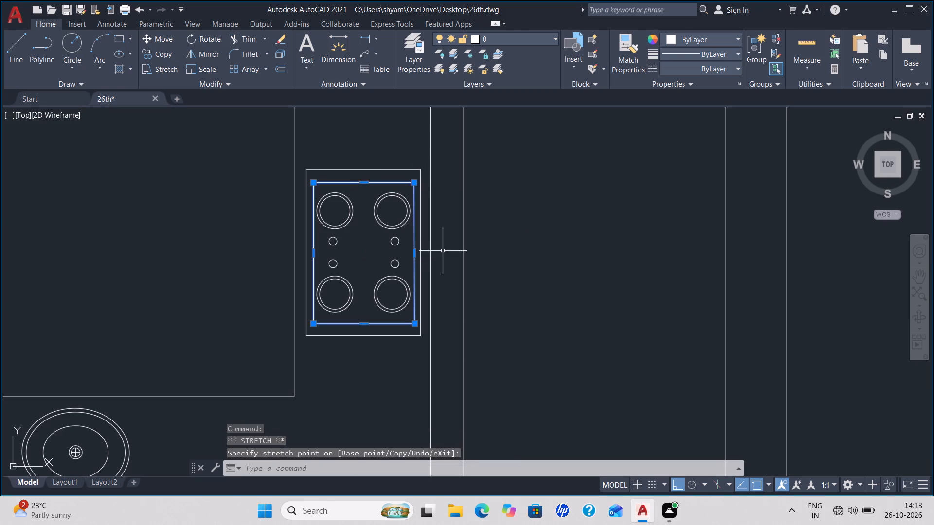
Erase the stove's outer rectangular outline, keeping the smaller rectangle around the burners.
click(422, 249)
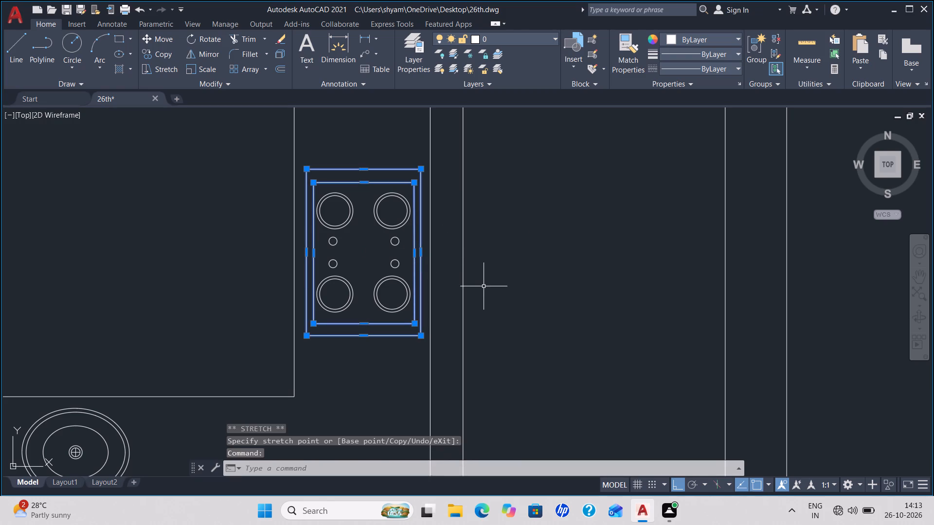
key(Escape)
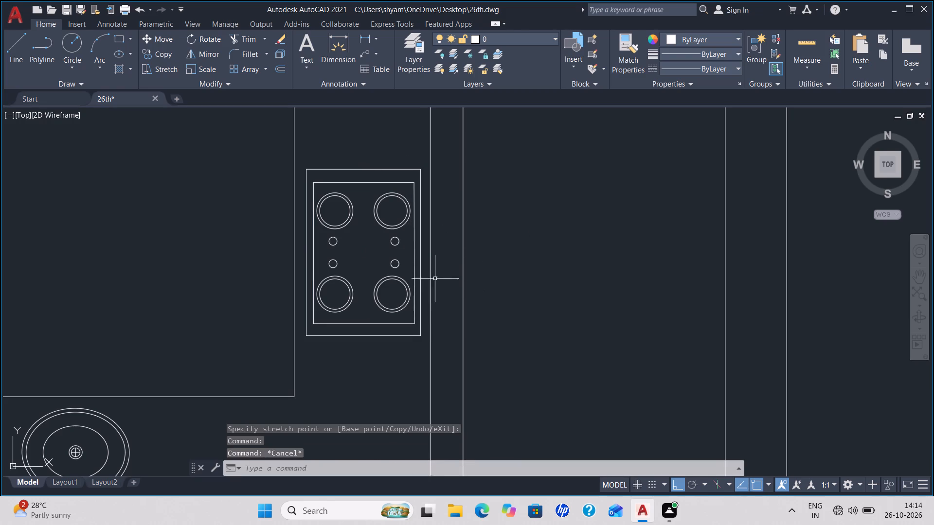
click(421, 274)
key(Delete)
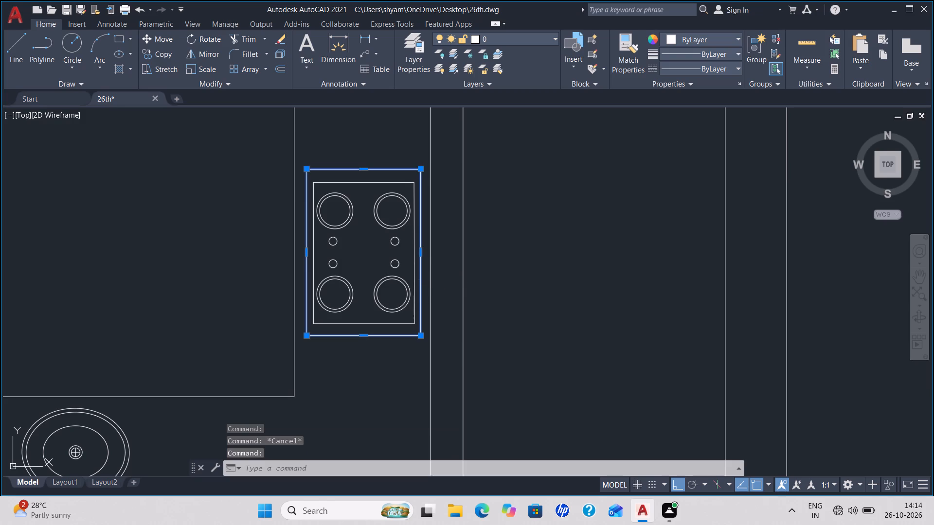
Group the smaller stove rectangle with its four double-ring burners and four knob circles.
click(425, 341)
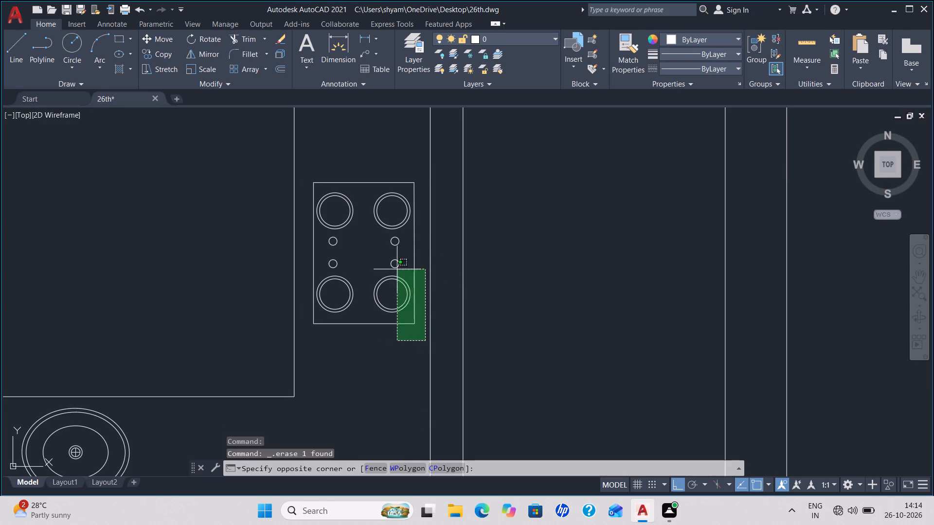
click(308, 174)
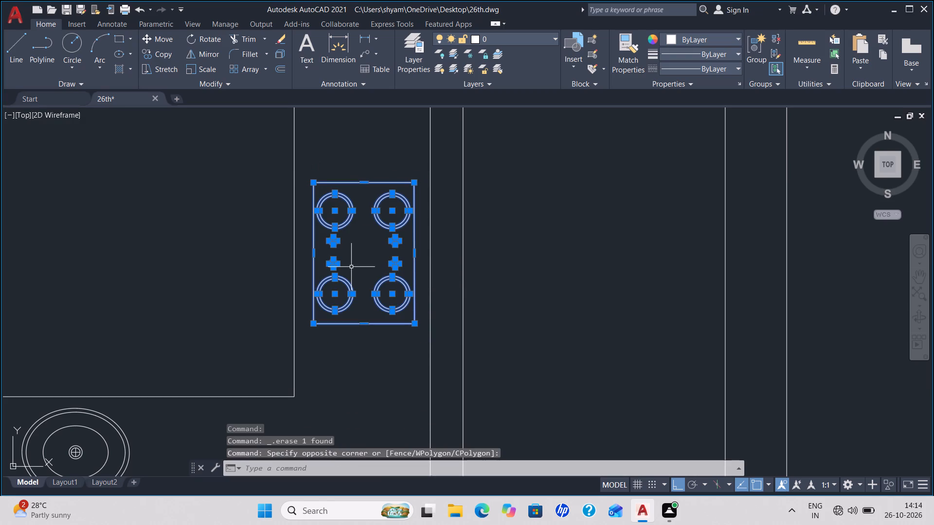
key(g)
key(Return)
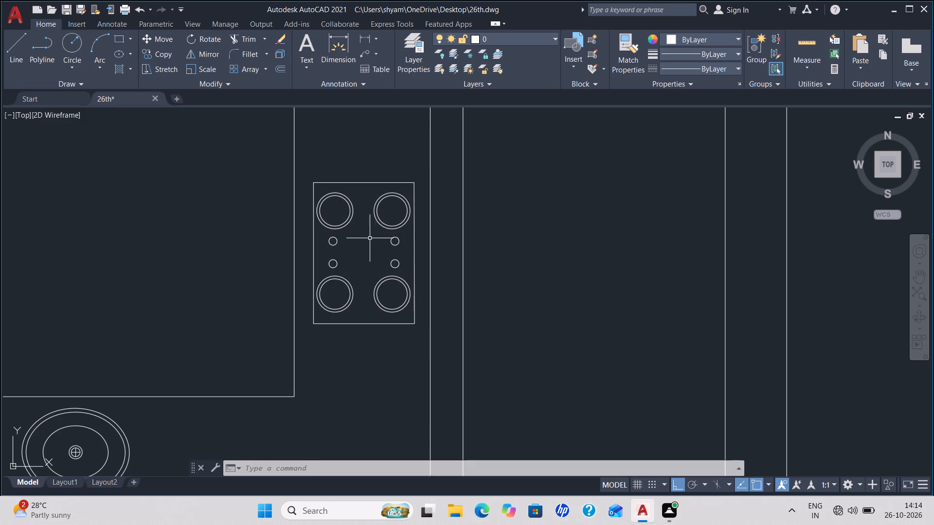
Draw a short horizontal line across the wall east of the kitchen counter, just south of the wall's north end.
middle_drag(356, 196, 295, 417)
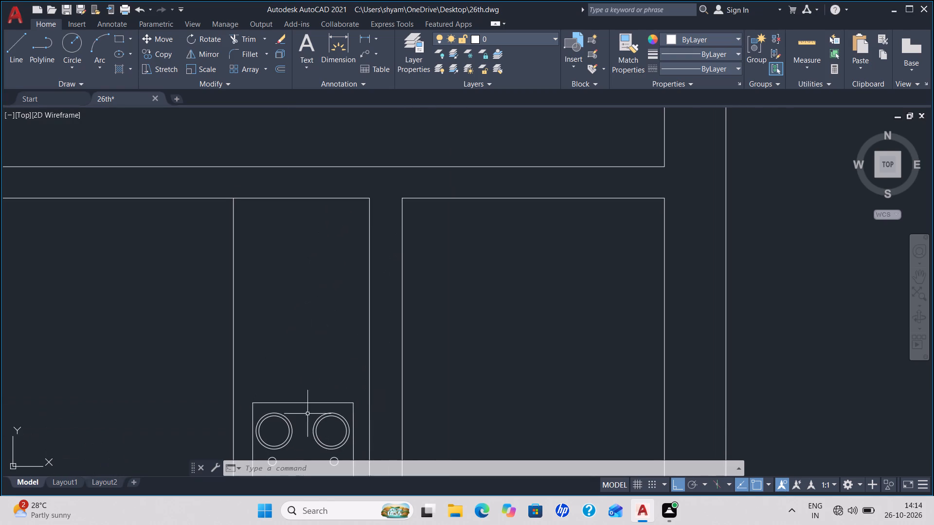
key(l)
key(Return)
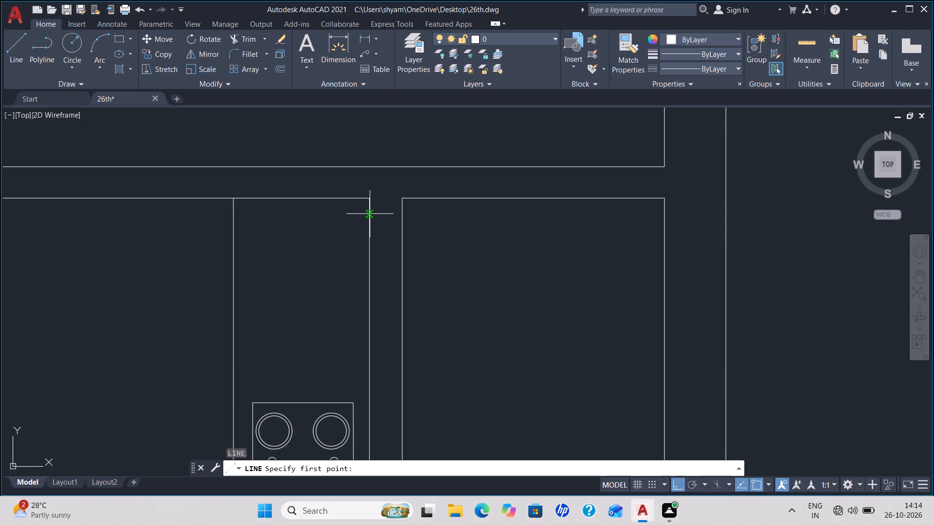
click(370, 214)
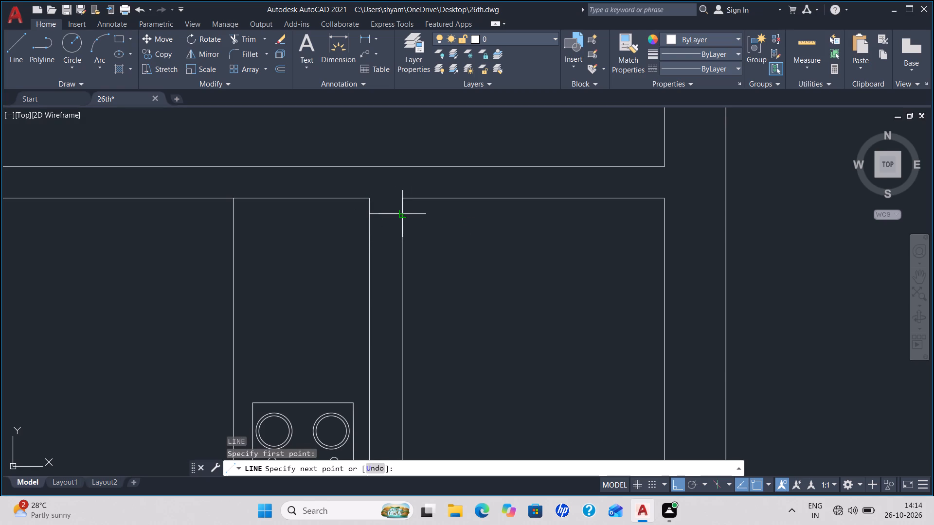
click(404, 214)
key(Escape)
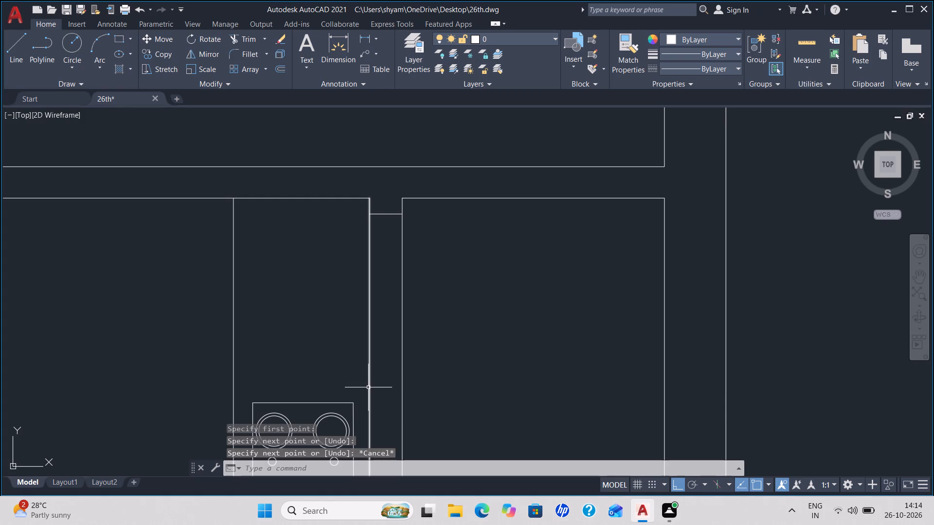
Draw a second short horizontal line across the wall east of the kitchen, just north of the stove's north edge.
key(space)
click(370, 387)
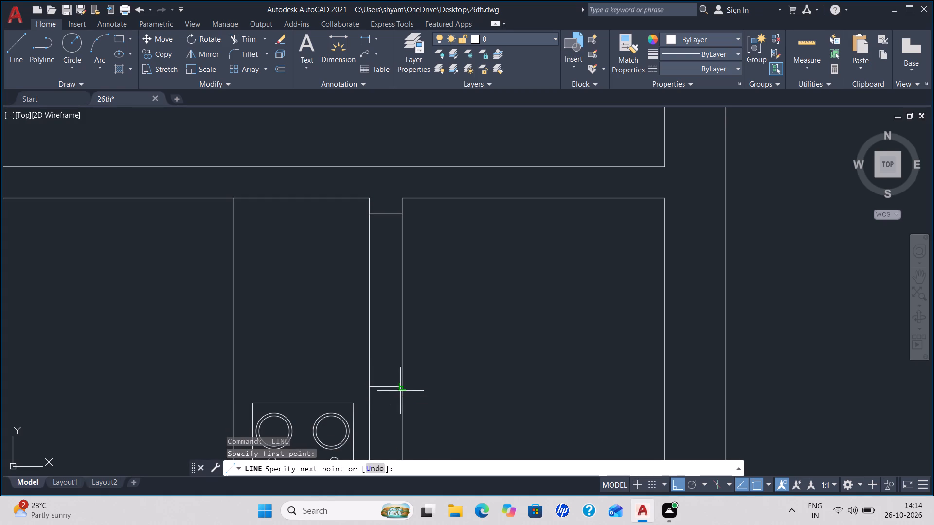
click(402, 391)
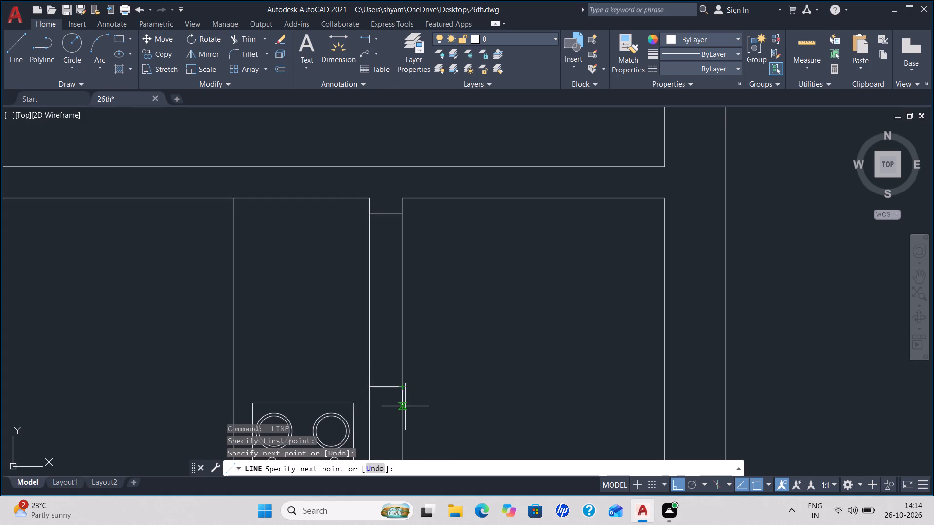
key(Escape)
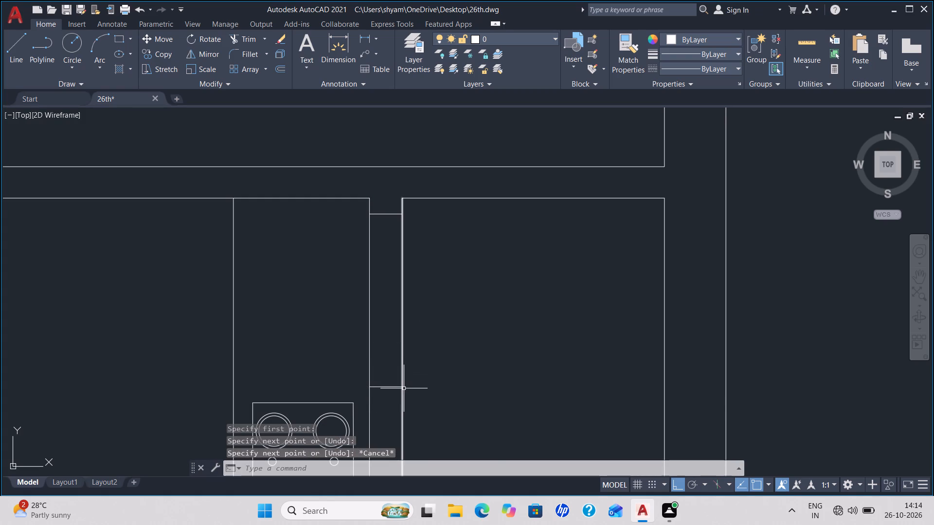
Trim both faces of the wall east of the kitchen between the two short cross lines to form a door opening.
text(tr)
key(space)
key(space)
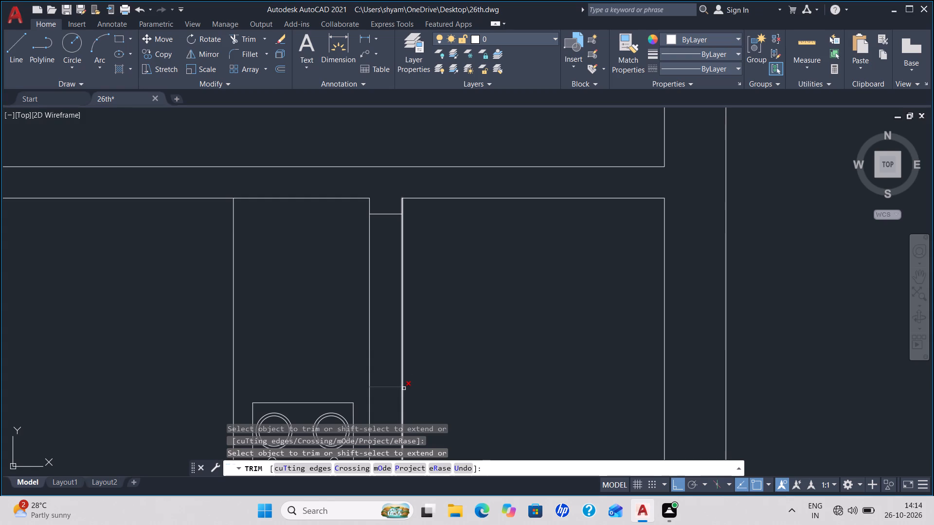
click(401, 347)
click(370, 346)
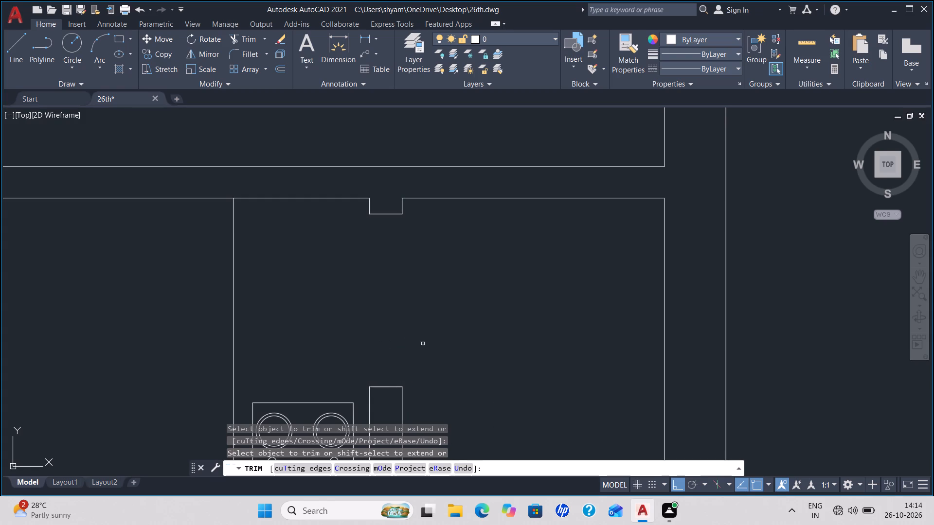
key(Escape)
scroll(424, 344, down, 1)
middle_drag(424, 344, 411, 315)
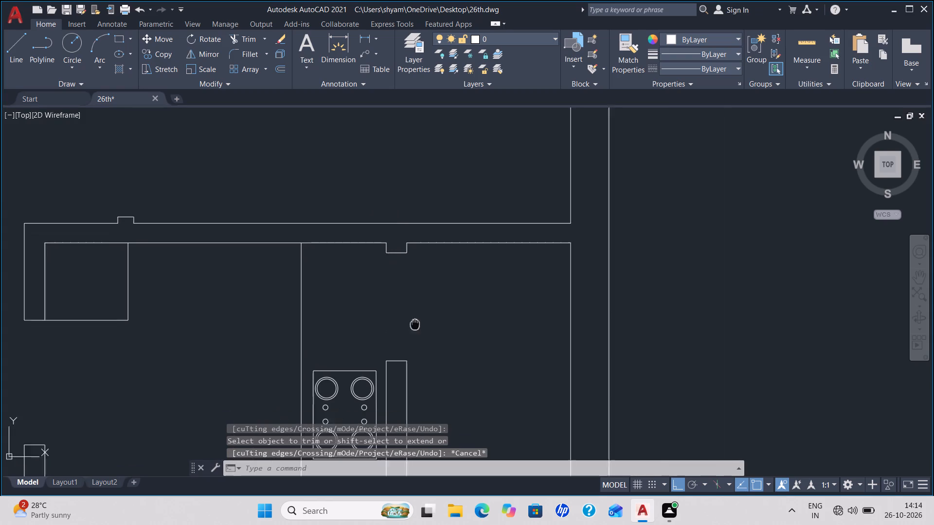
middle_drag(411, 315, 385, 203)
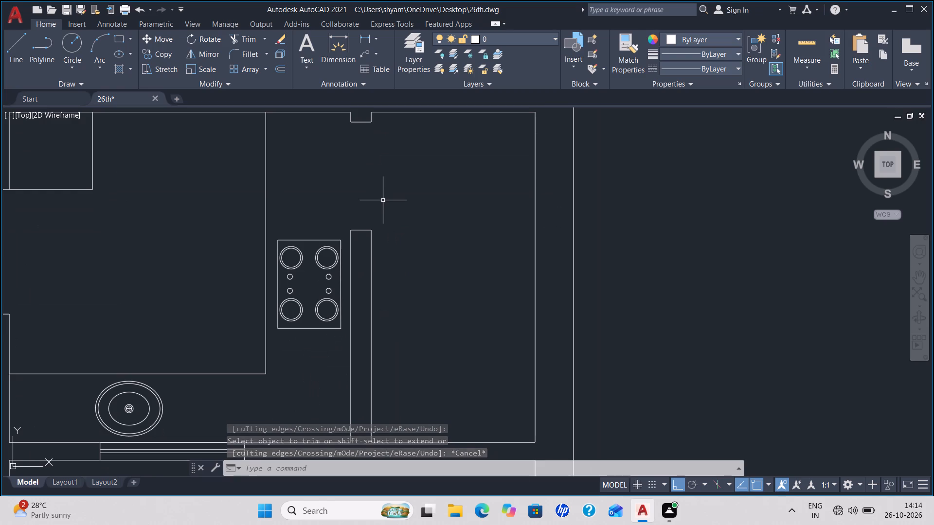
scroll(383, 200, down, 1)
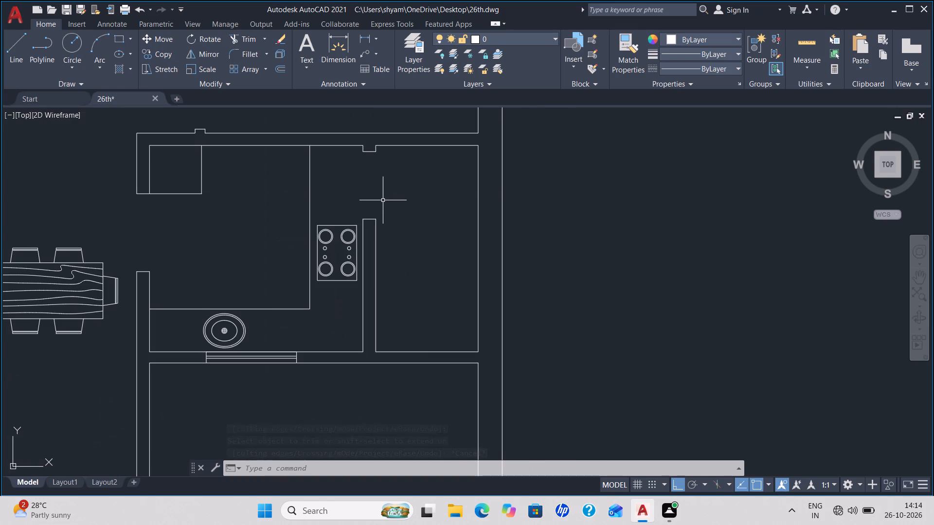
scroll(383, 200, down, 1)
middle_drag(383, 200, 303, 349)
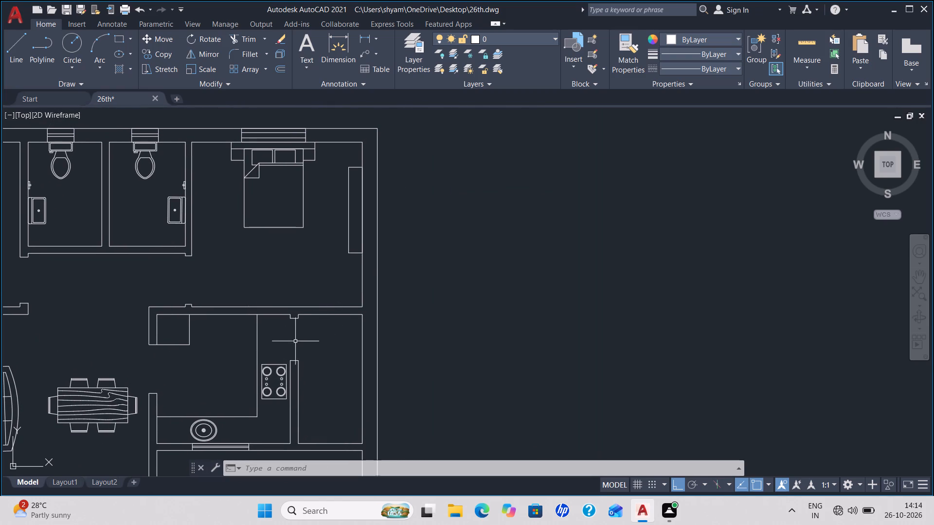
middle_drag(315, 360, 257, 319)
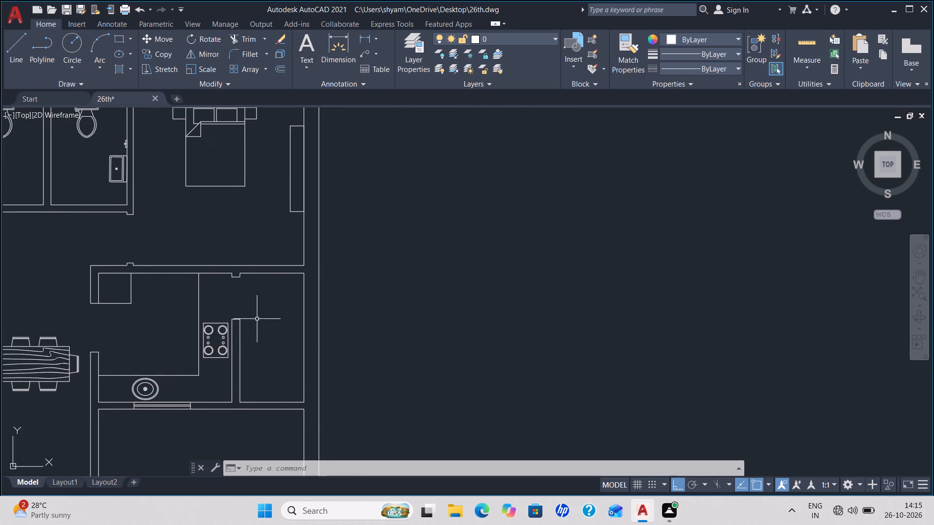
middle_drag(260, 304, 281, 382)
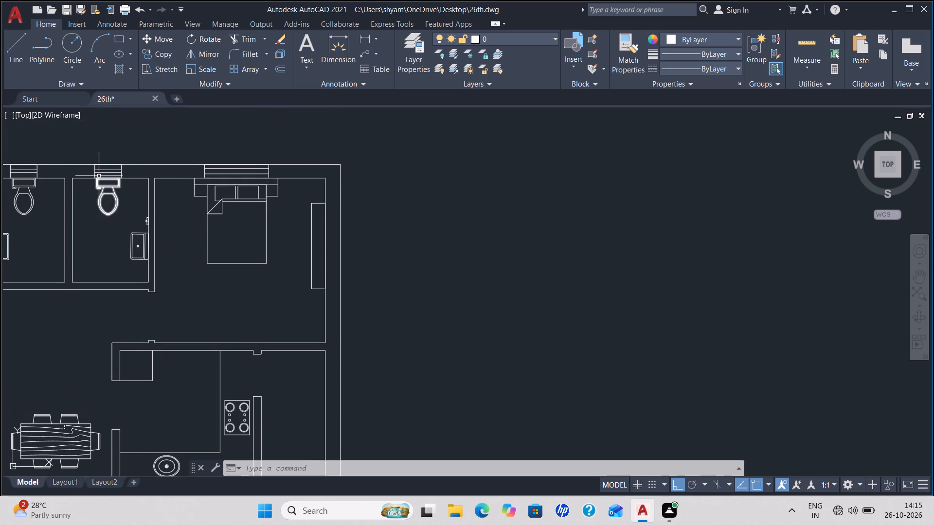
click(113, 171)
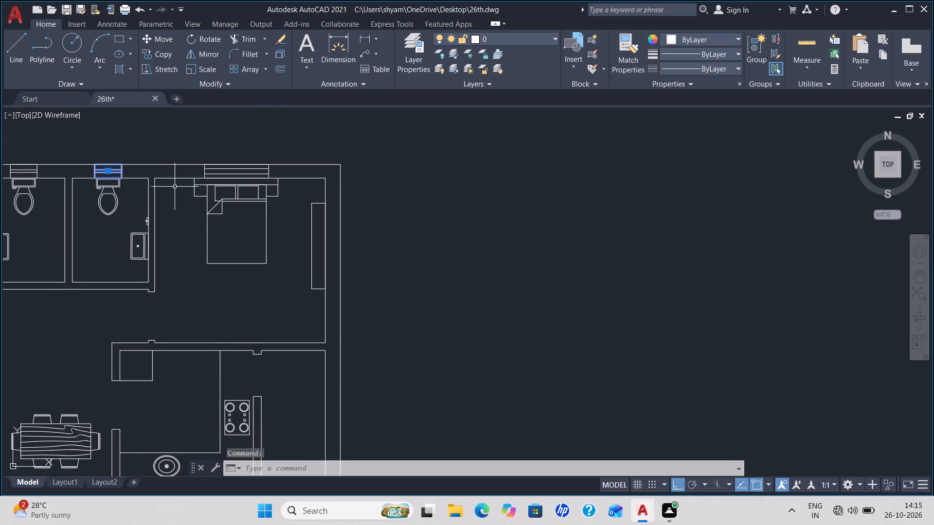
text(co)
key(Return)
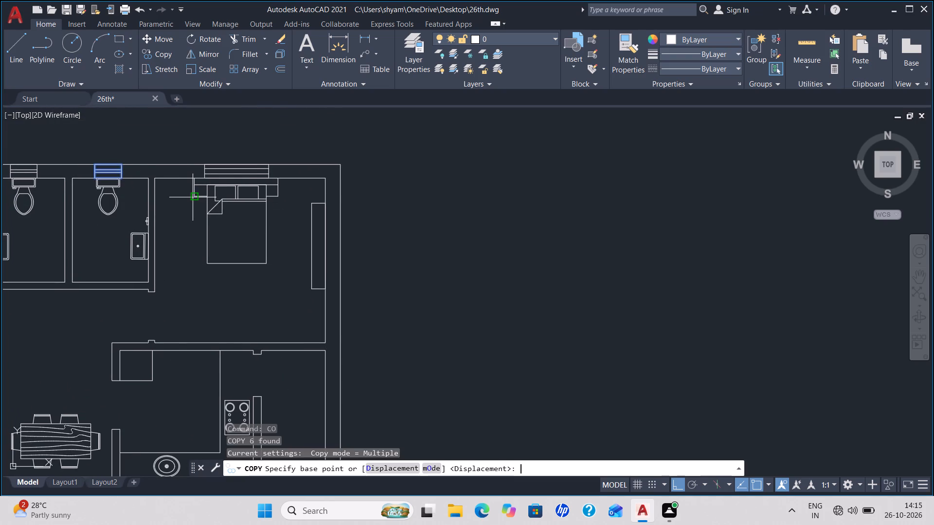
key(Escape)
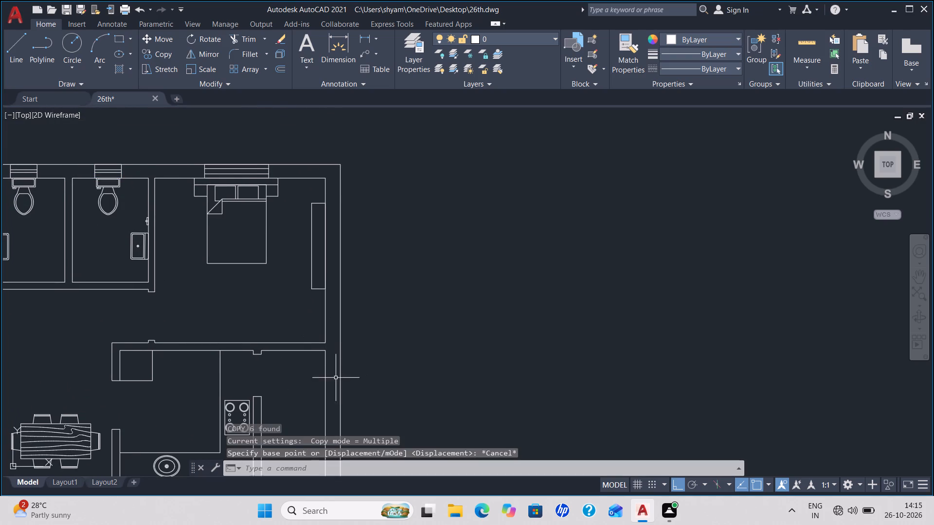
Draw two short horizontal lines across the exterior east wall of the small room beside the kitchen, marking a window's two ends.
middle_drag(332, 379, 248, 224)
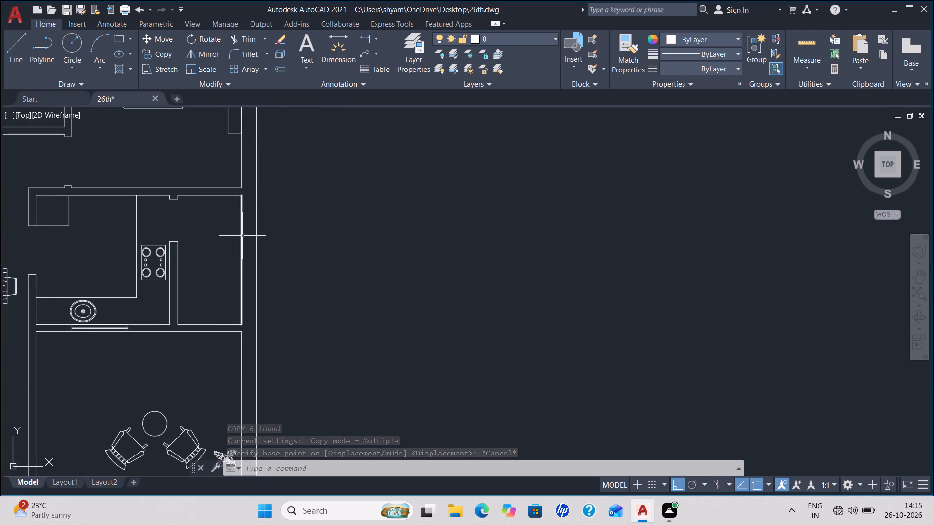
key(l)
key(Return)
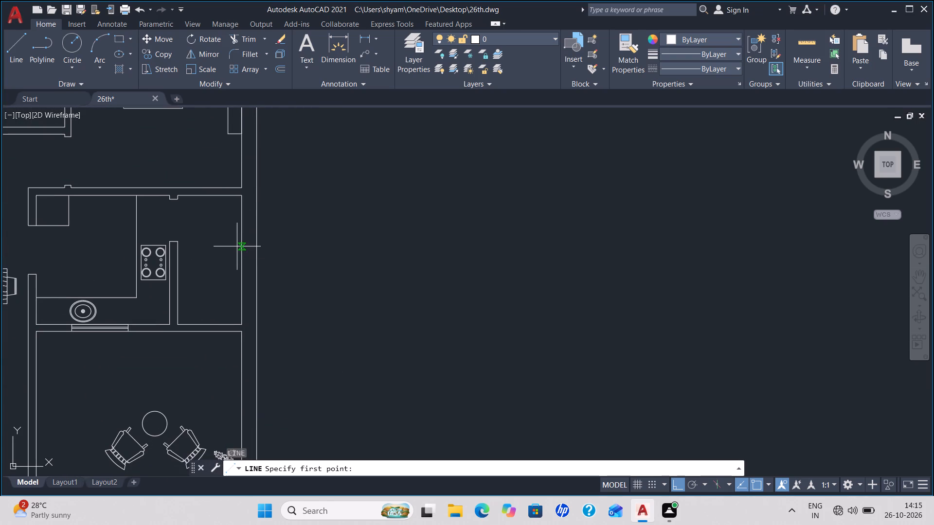
scroll(237, 246, up, 2)
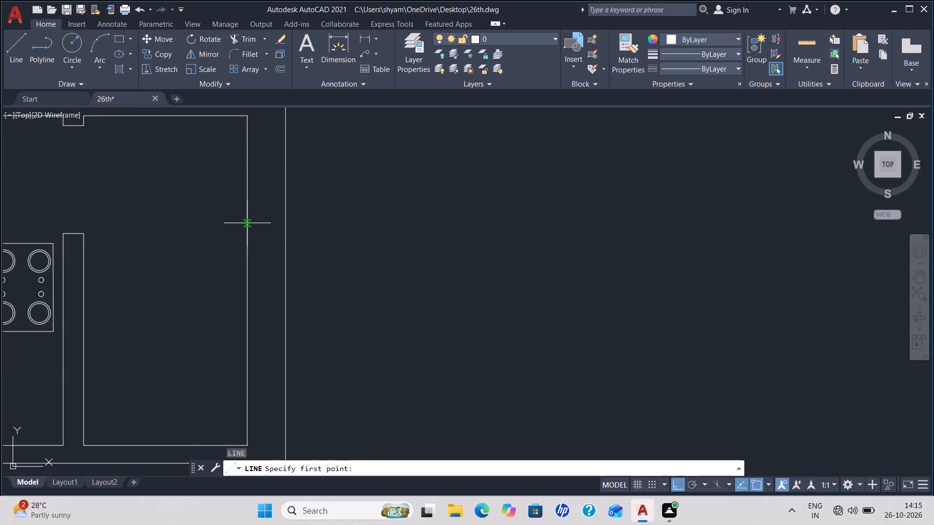
click(247, 238)
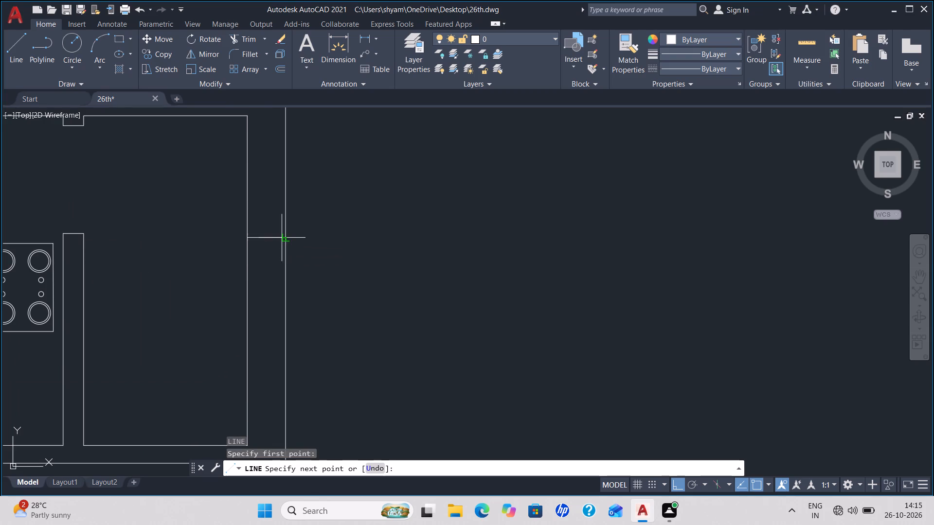
click(286, 237)
key(space)
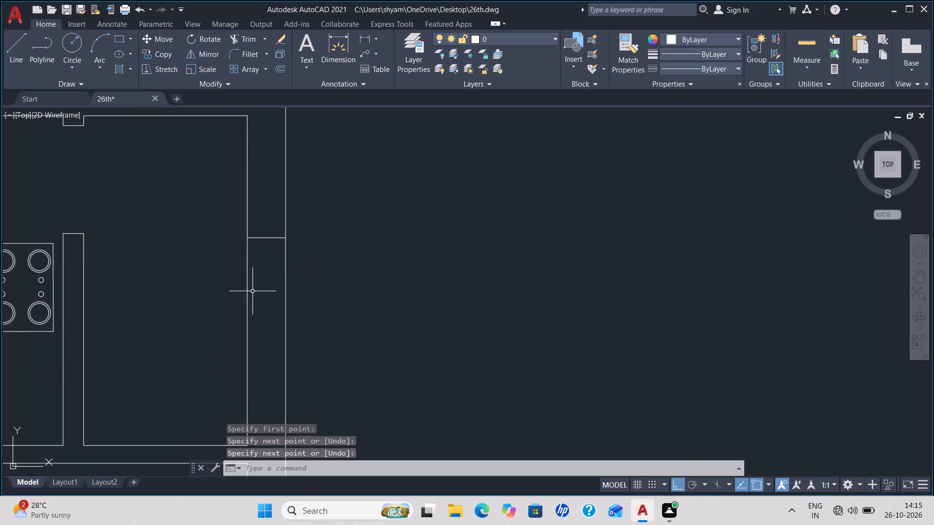
key(space)
click(247, 313)
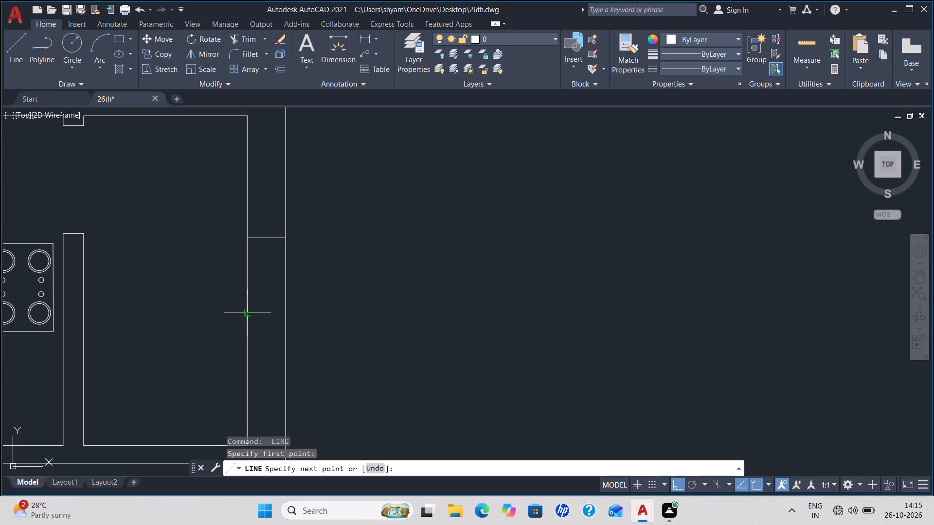
click(286, 315)
key(space)
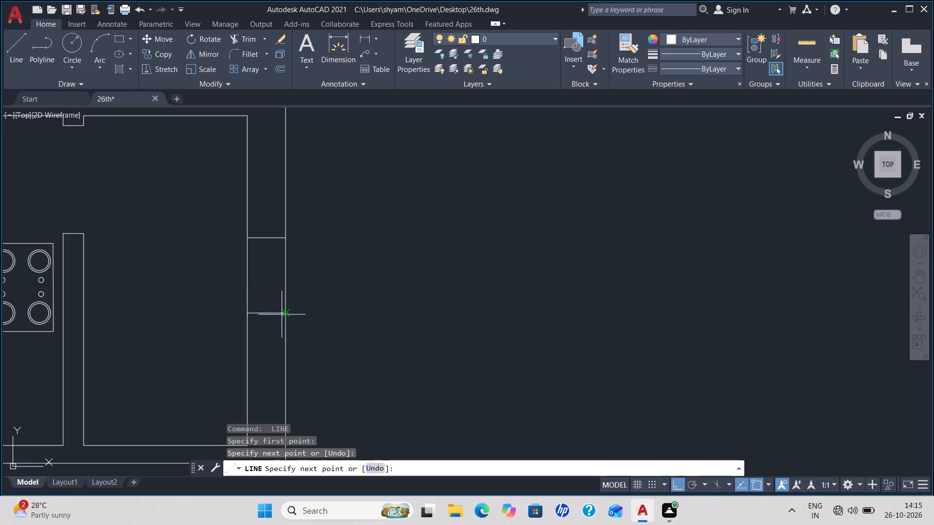
Draw a vertical centre line in the east wall window, joining the midpoints of its two end lines.
key(space)
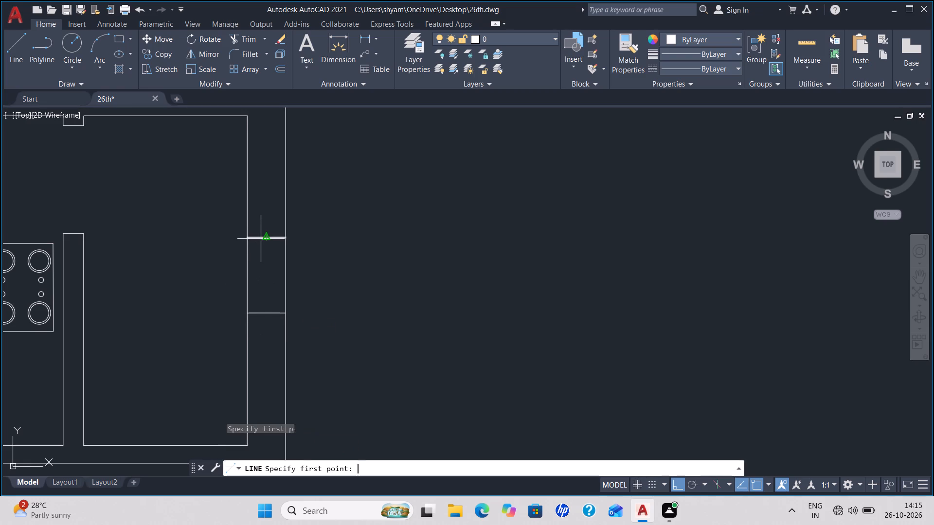
click(261, 239)
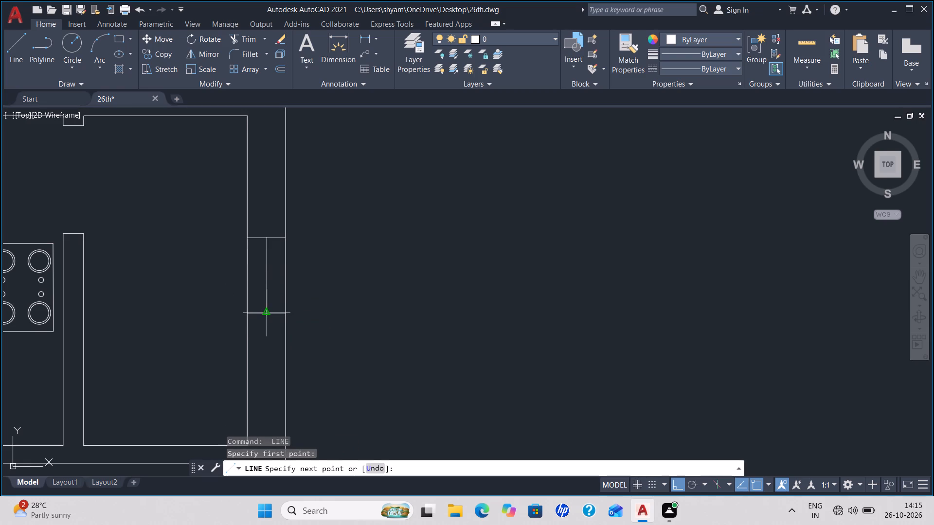
click(264, 312)
key(space)
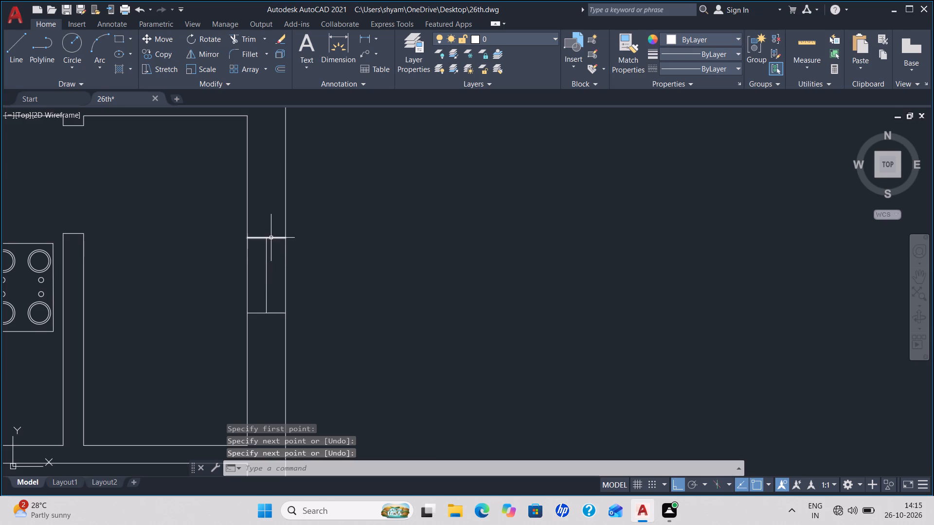
Draw two vertical glazing lines between the window's end lines, one close to each side of the centre line.
key(space)
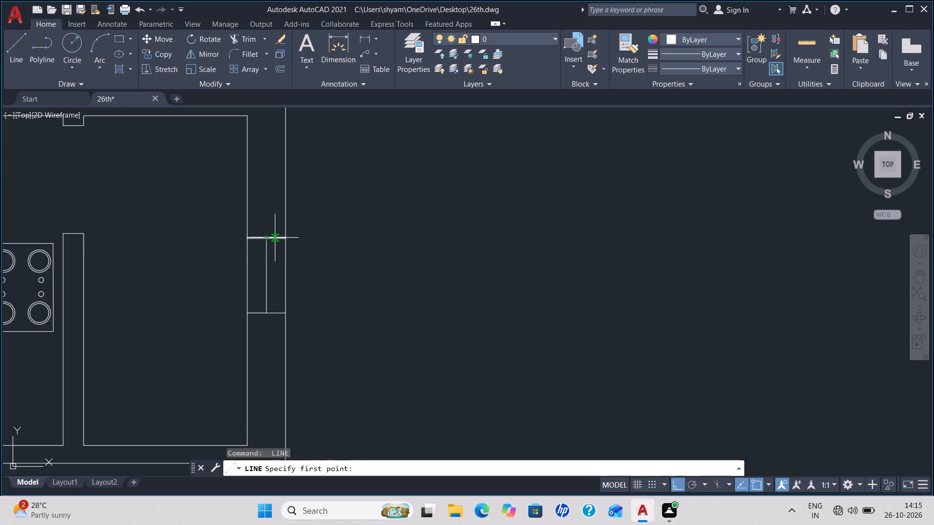
scroll(269, 239, up, 3)
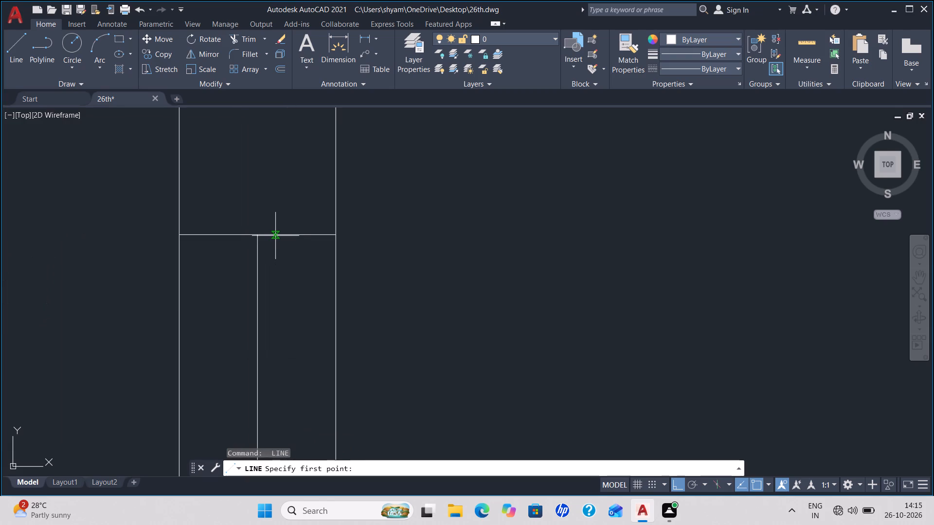
click(275, 236)
scroll(289, 306, down, 2)
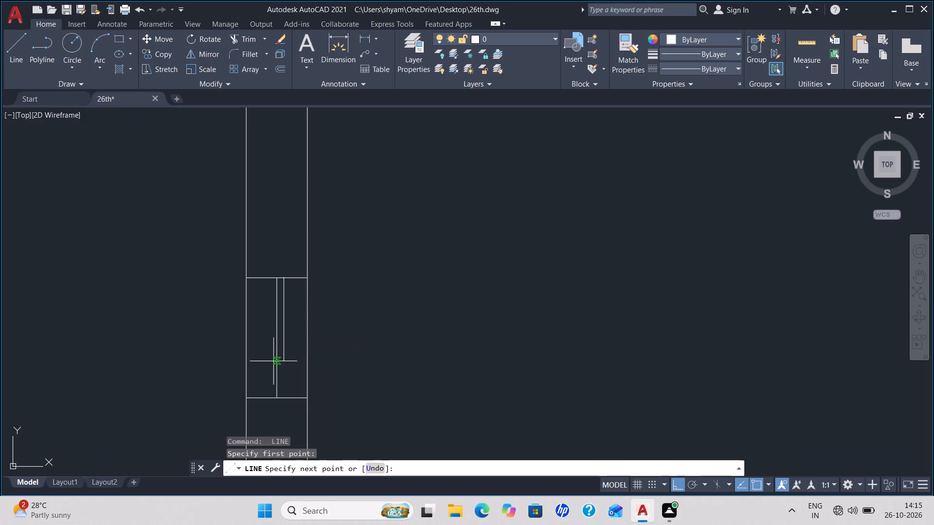
click(282, 398)
key(space)
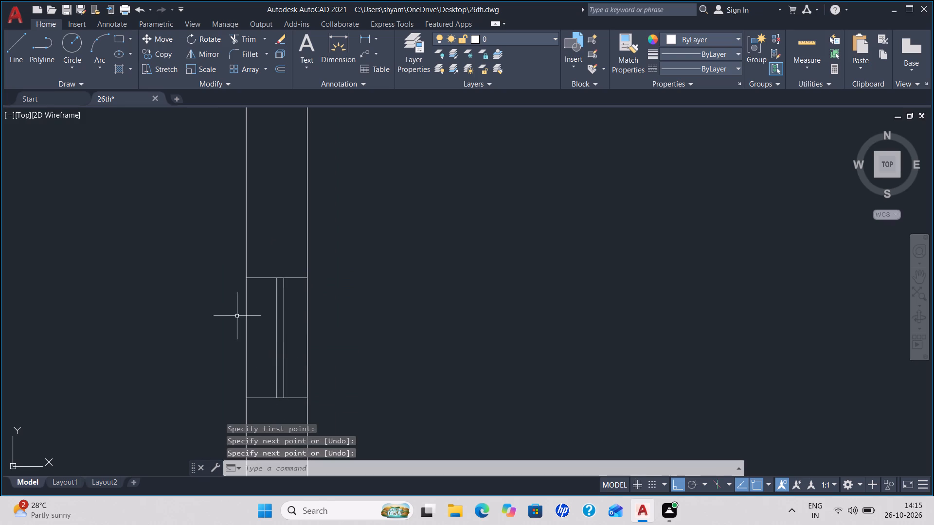
scroll(271, 281, up, 3)
key(space)
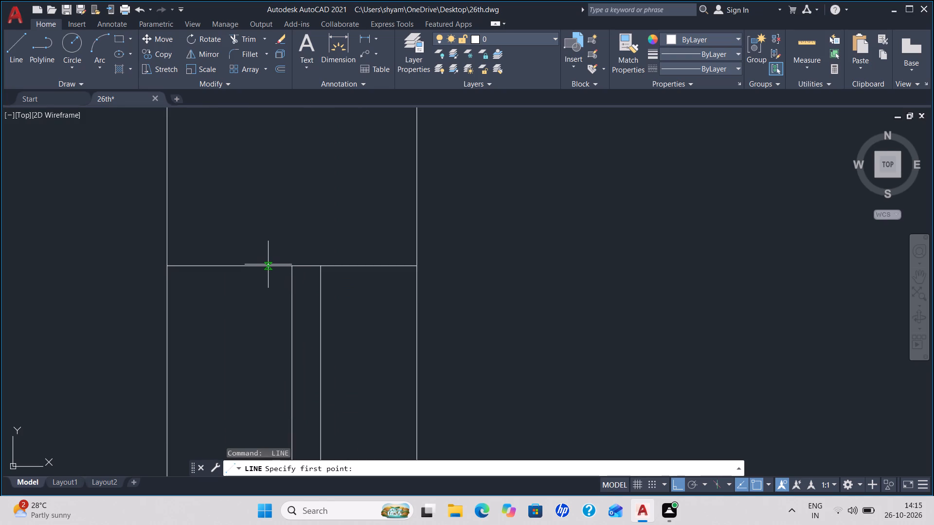
click(264, 264)
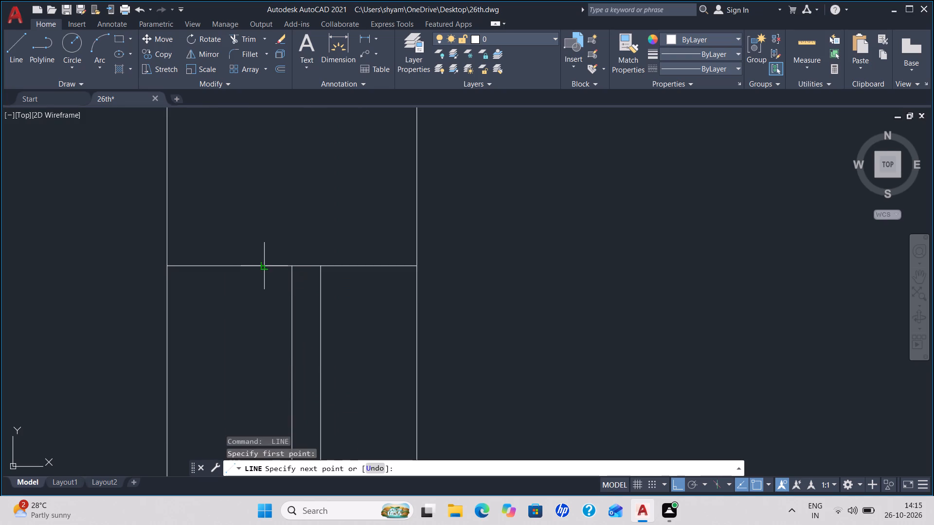
scroll(274, 346, down, 1)
middle_drag(275, 351, 276, 309)
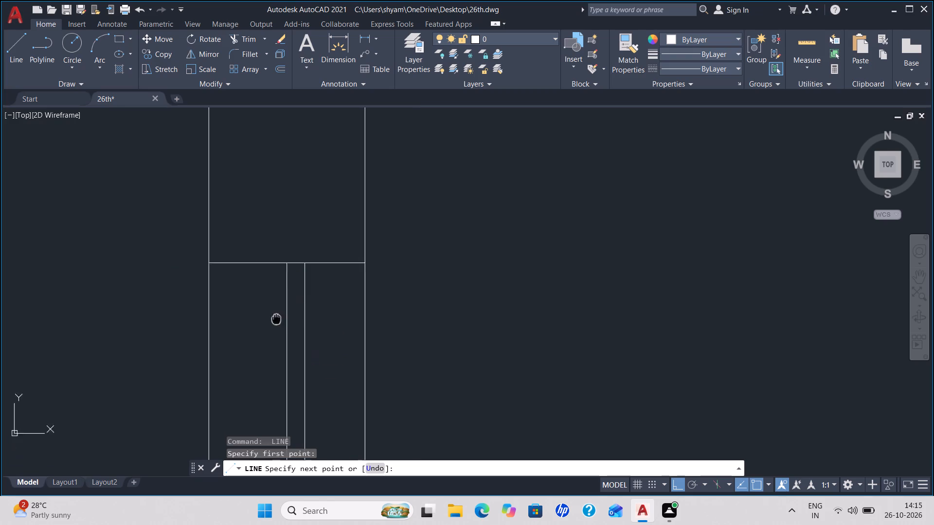
middle_drag(276, 309, 269, 179)
click(267, 427)
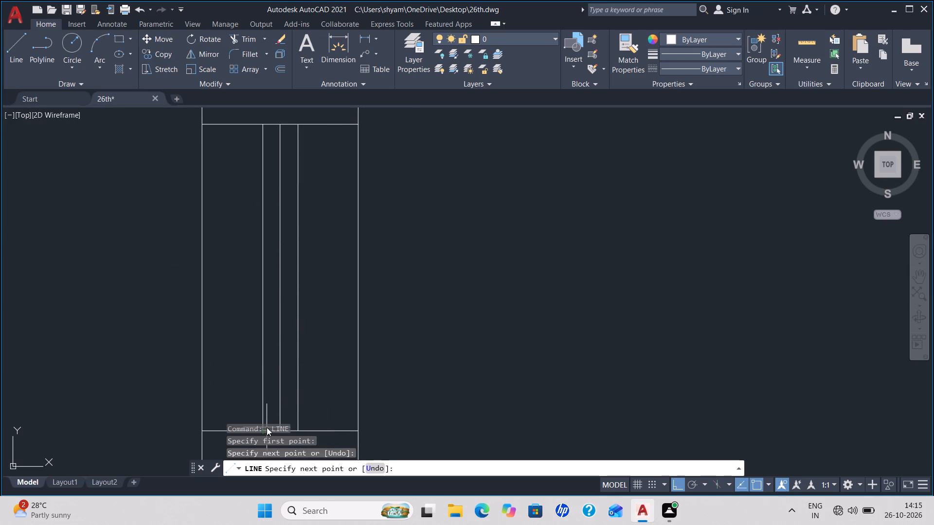
key(space)
Draw a closed square of about 0.7 by 0.7 with lines in the southern part of the small room east of the kitchen.
scroll(227, 295, down, 2)
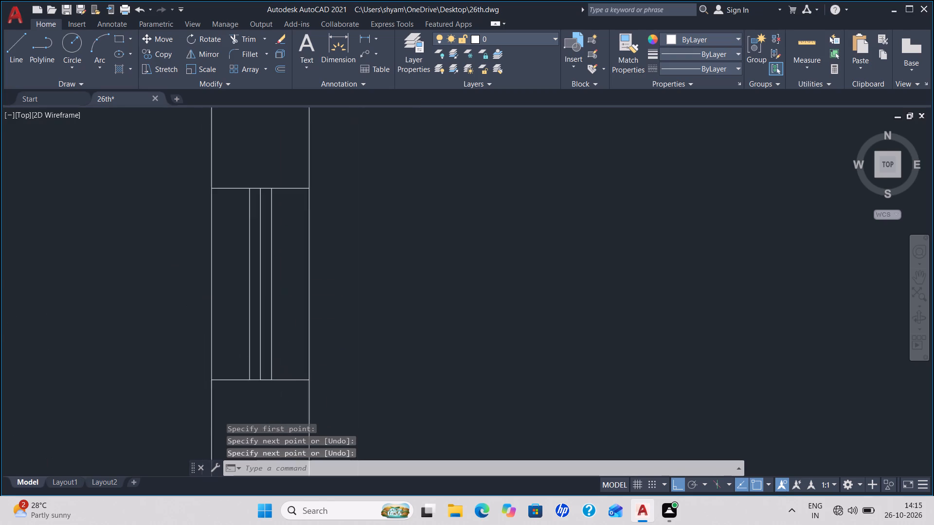
scroll(227, 295, down, 1)
middle_drag(204, 300, 319, 147)
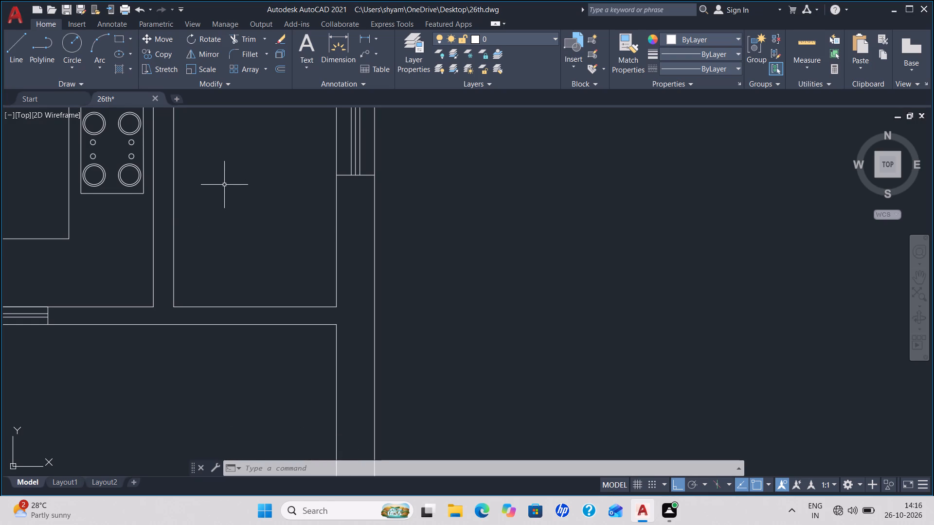
key(l)
key(Return)
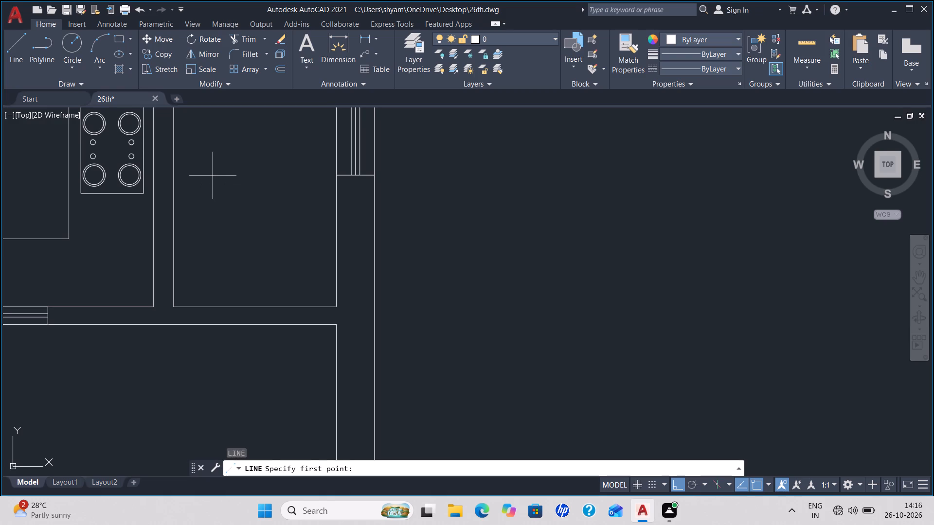
click(210, 187)
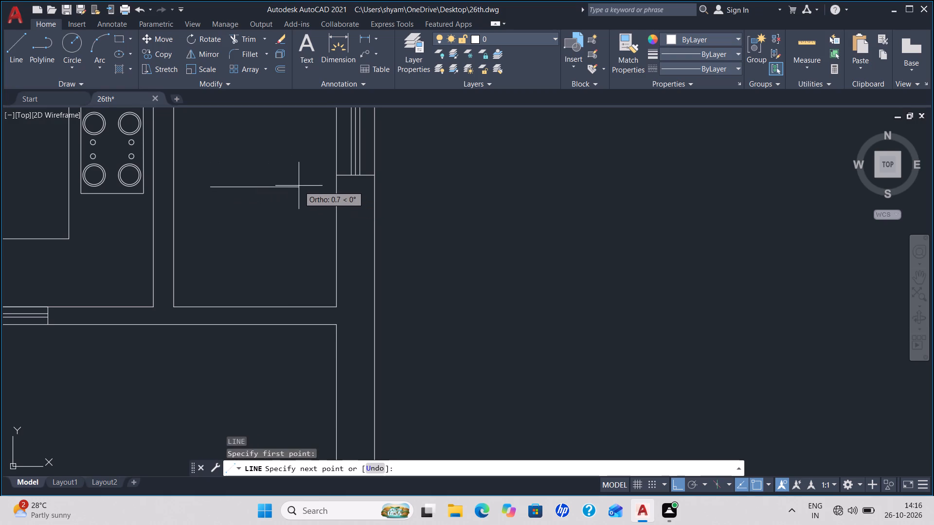
click(304, 189)
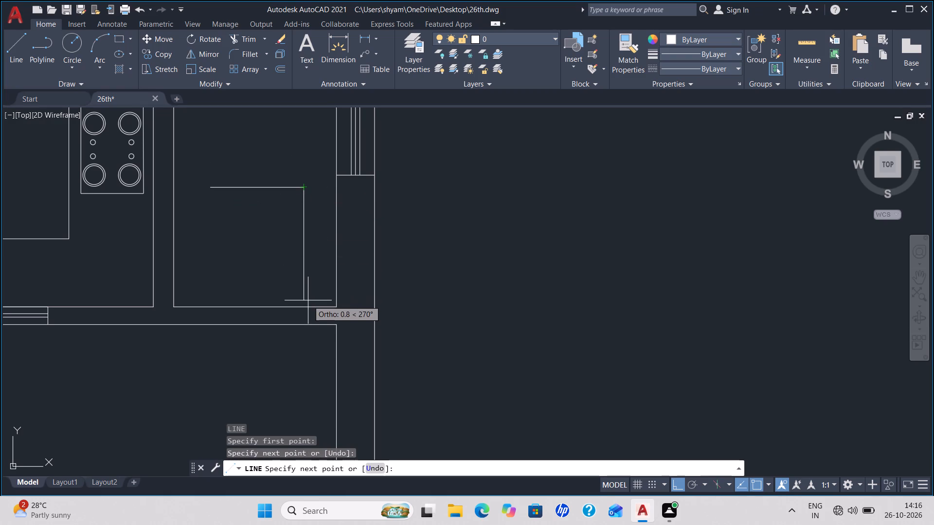
click(305, 279)
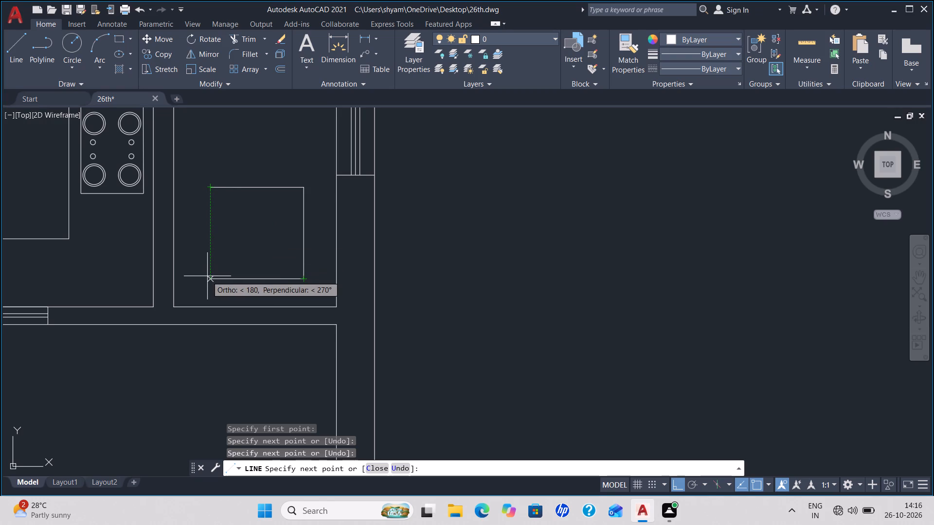
click(208, 277)
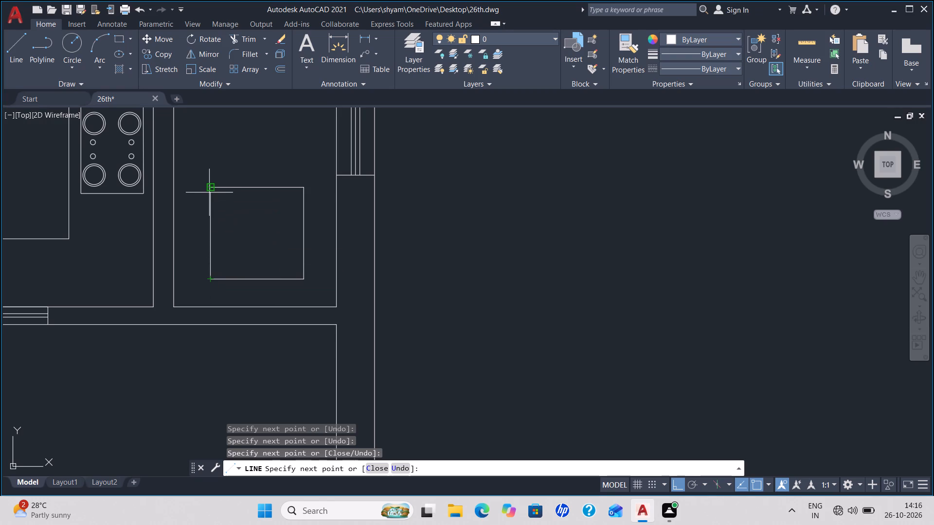
click(209, 192)
key(Escape)
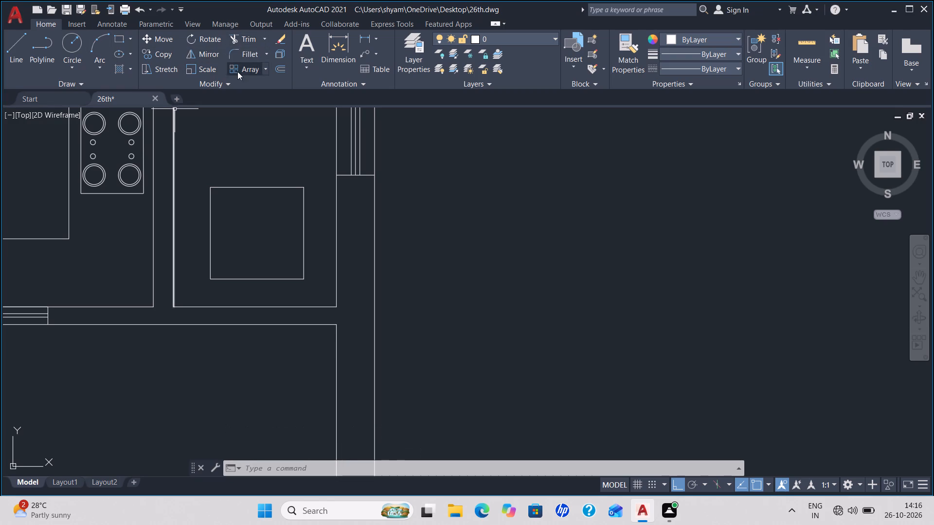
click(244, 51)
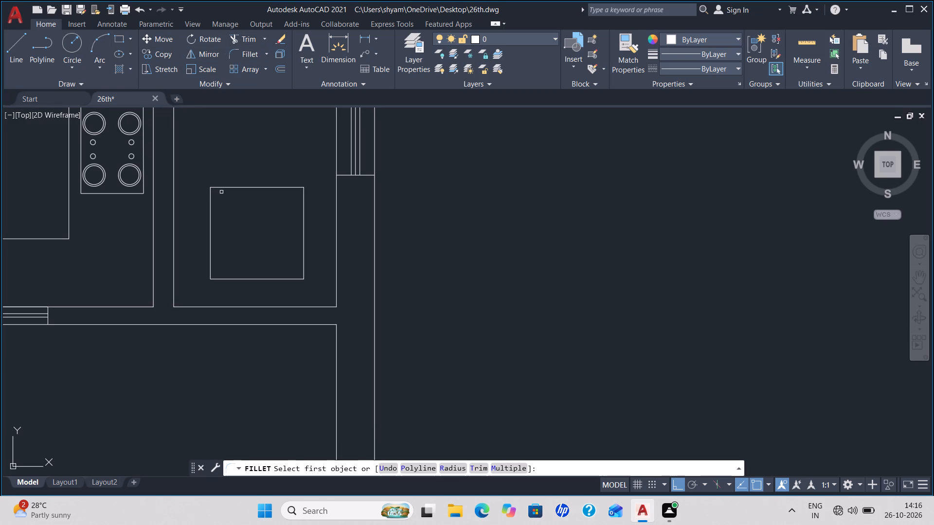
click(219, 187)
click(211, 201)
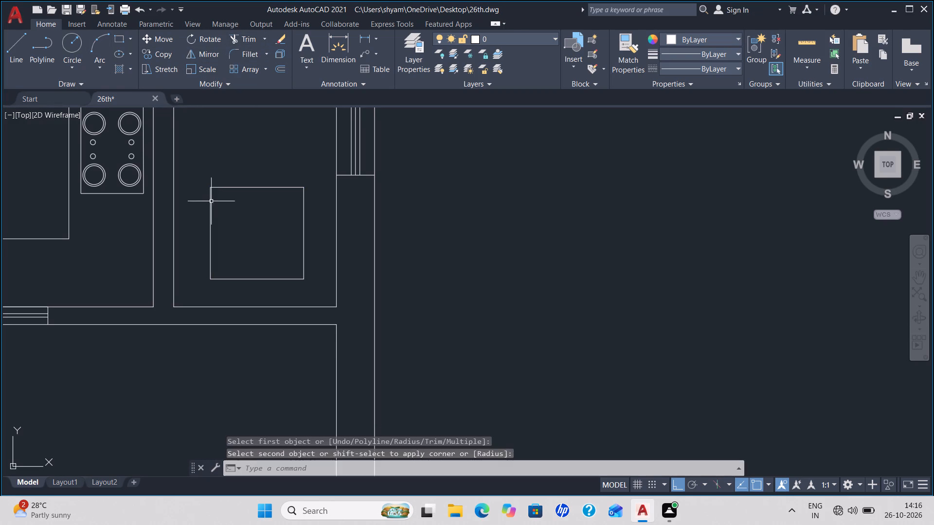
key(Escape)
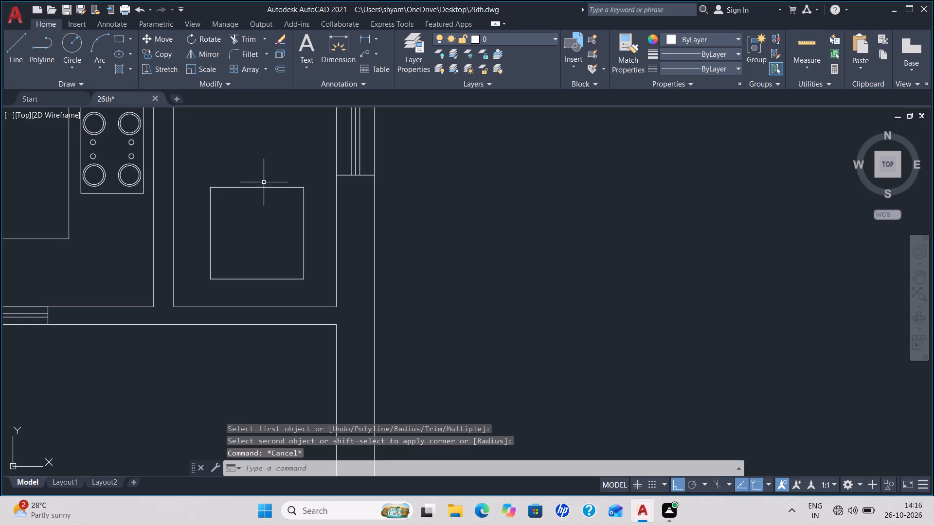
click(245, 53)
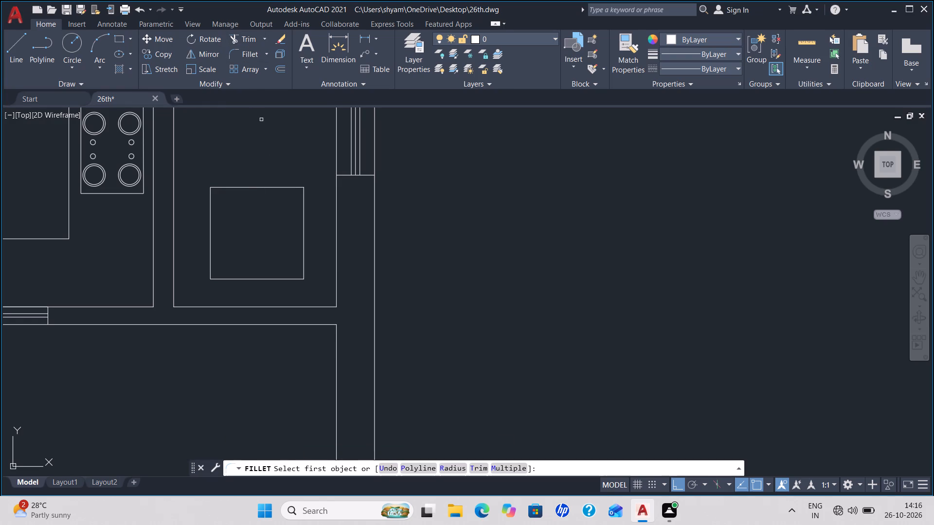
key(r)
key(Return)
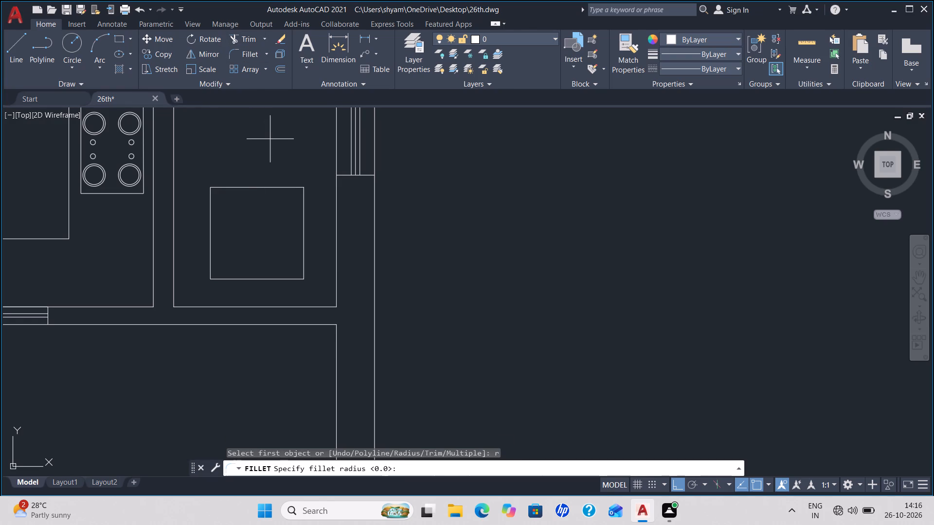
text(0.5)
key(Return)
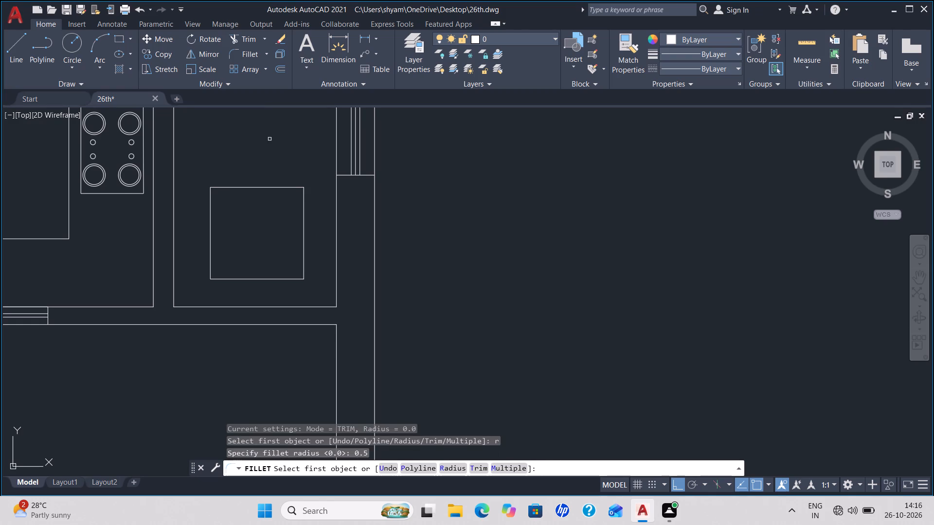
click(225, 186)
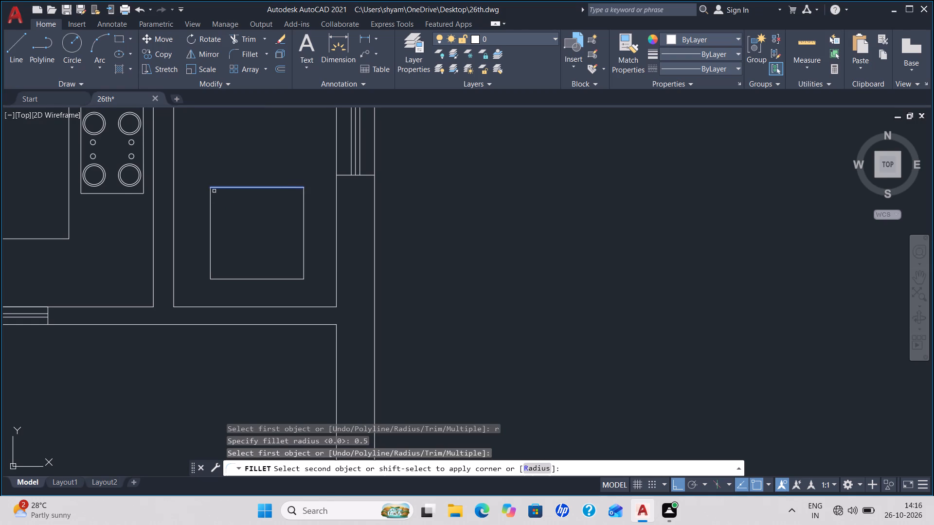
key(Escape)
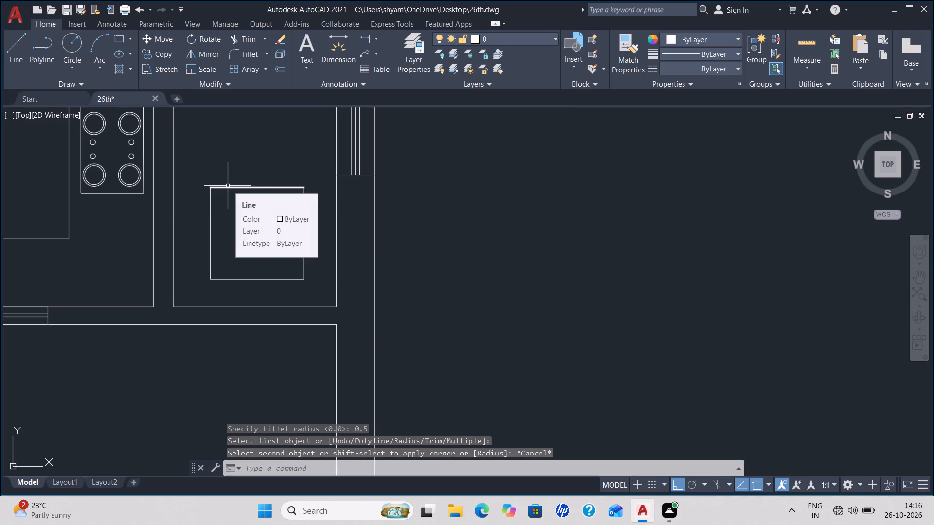
Fillet the northwest corner of the new square in the small room with a radius of 0.05.
key(f)
key(Return)
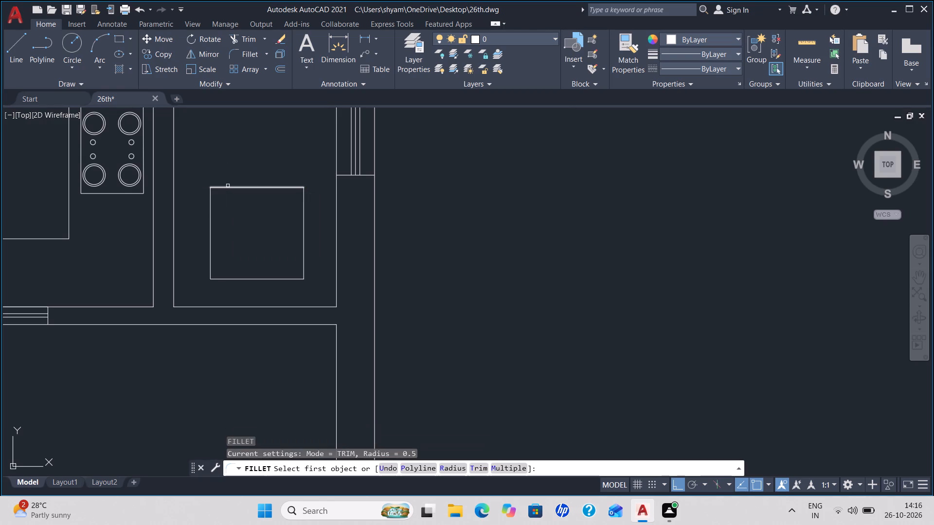
key(r)
key(Return)
text(0.)
key(0)
key(5)
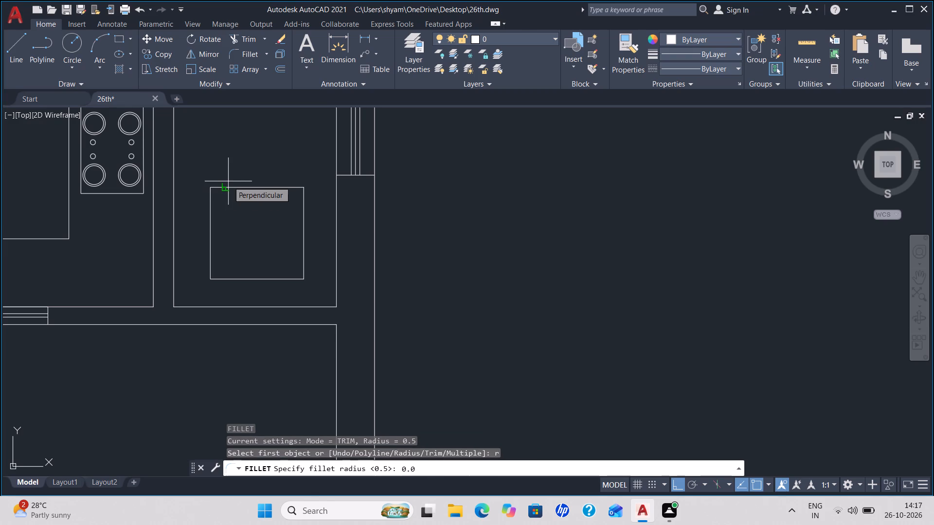
key(Return)
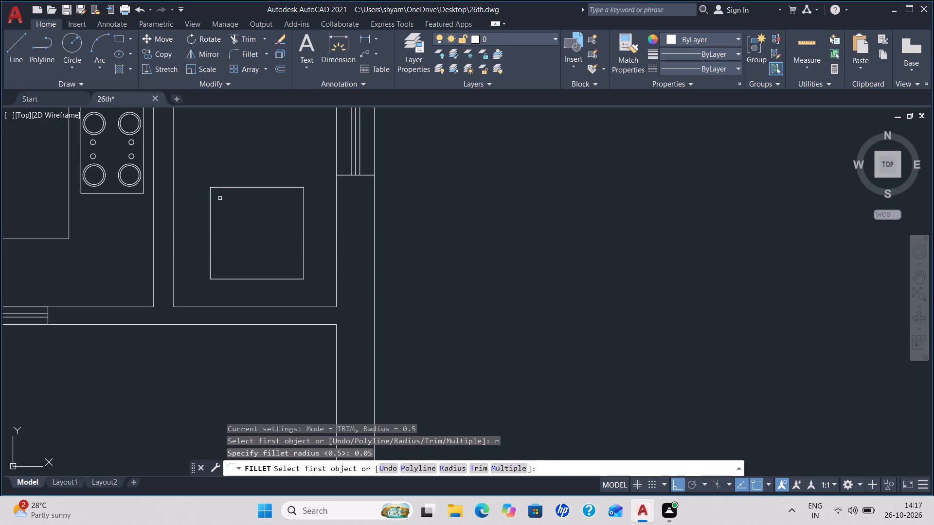
click(225, 188)
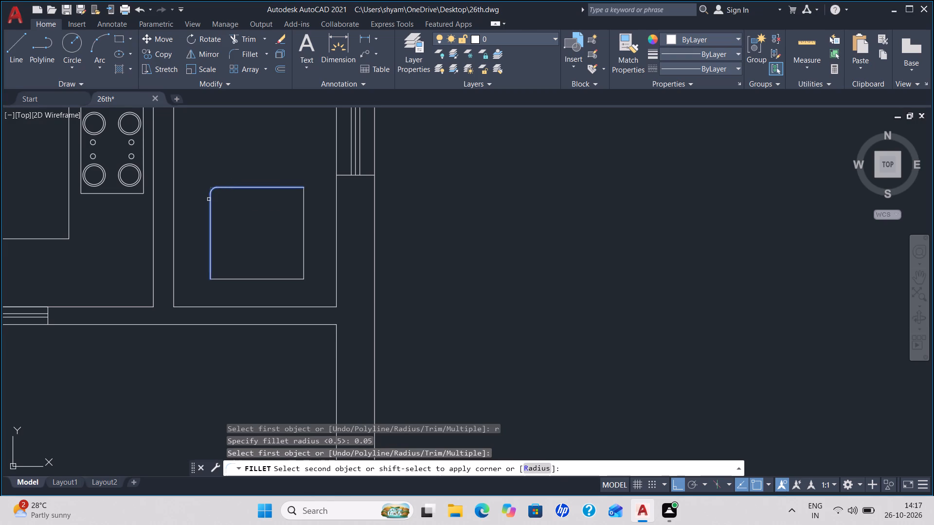
click(209, 199)
Fillet the square's other three corners with the same 0.05 radius.
key(space)
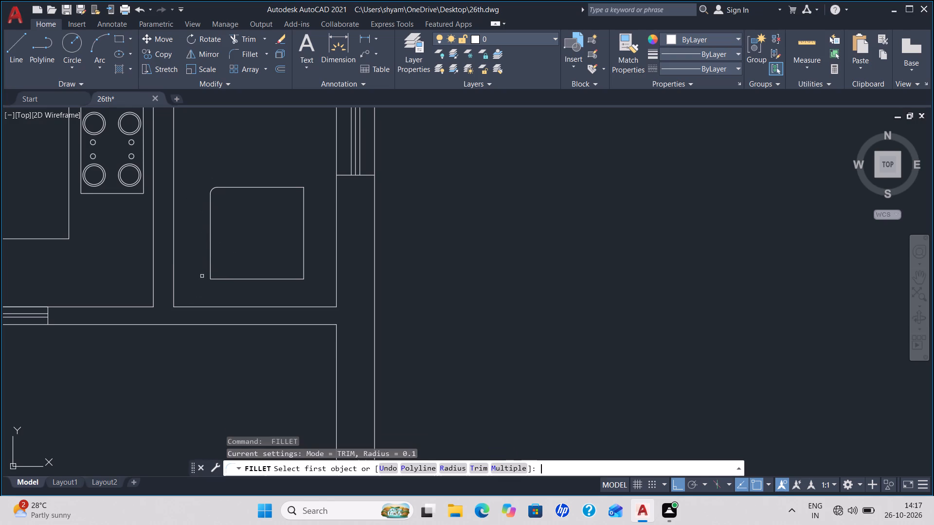
click(211, 270)
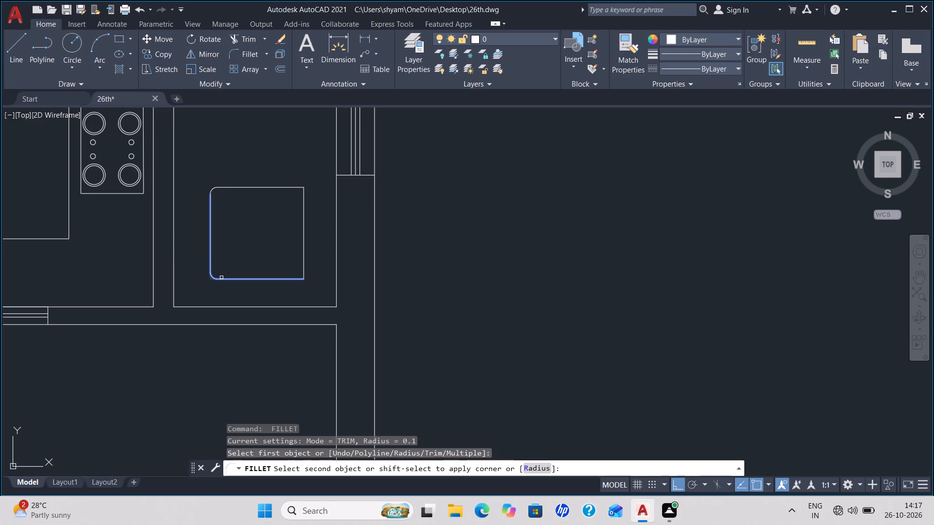
click(221, 278)
key(space)
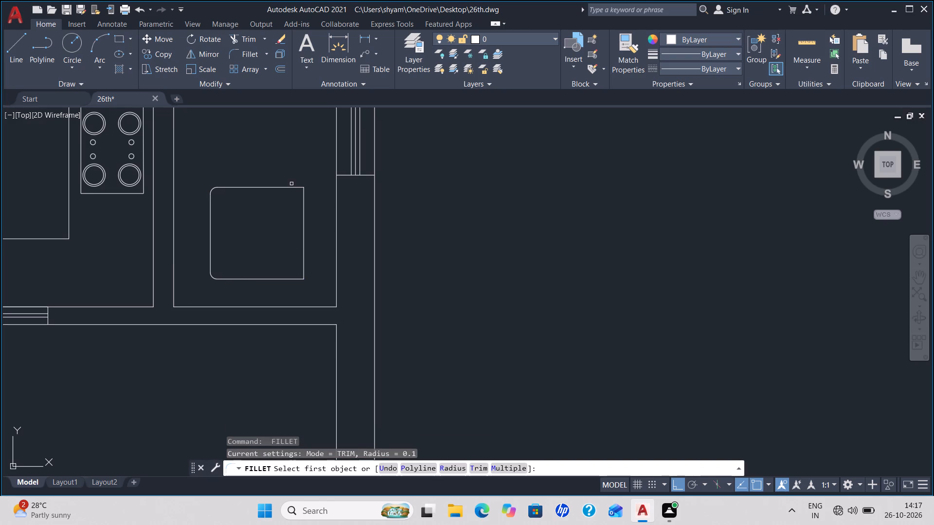
click(290, 188)
click(302, 202)
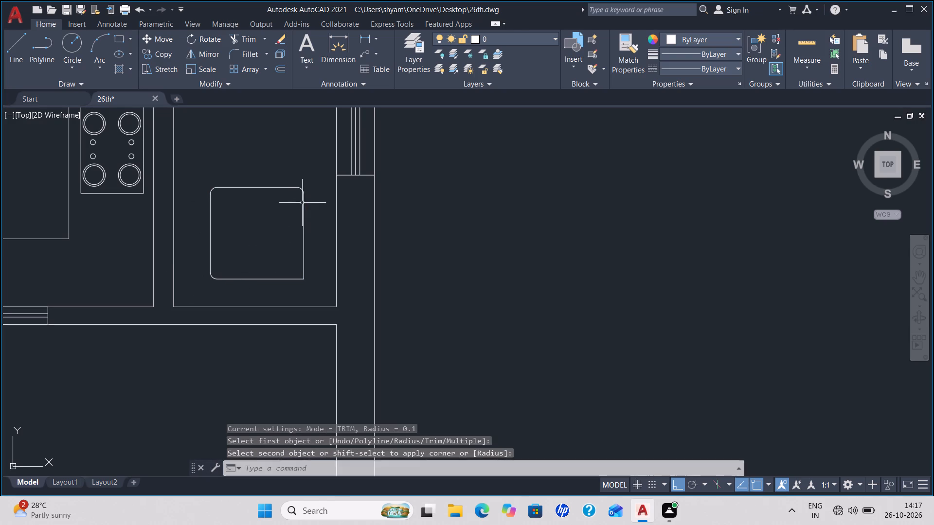
key(space)
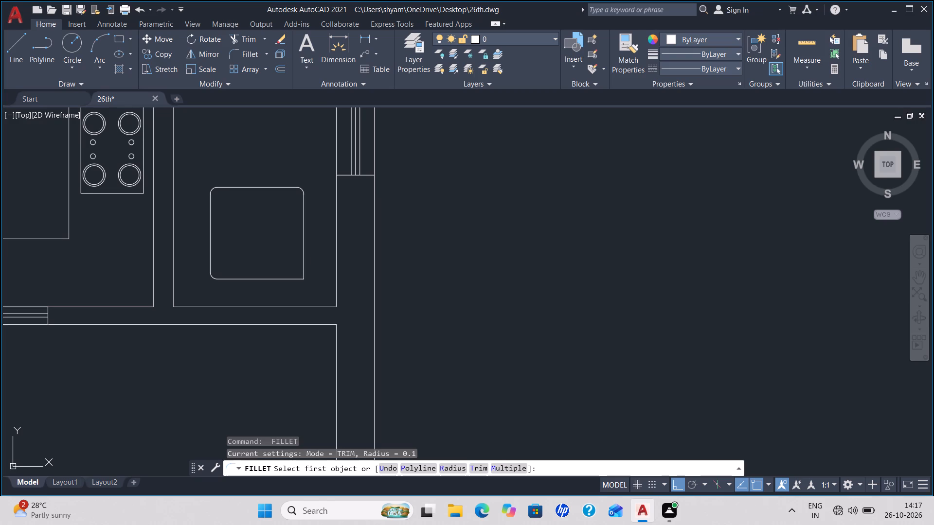
click(303, 267)
click(288, 280)
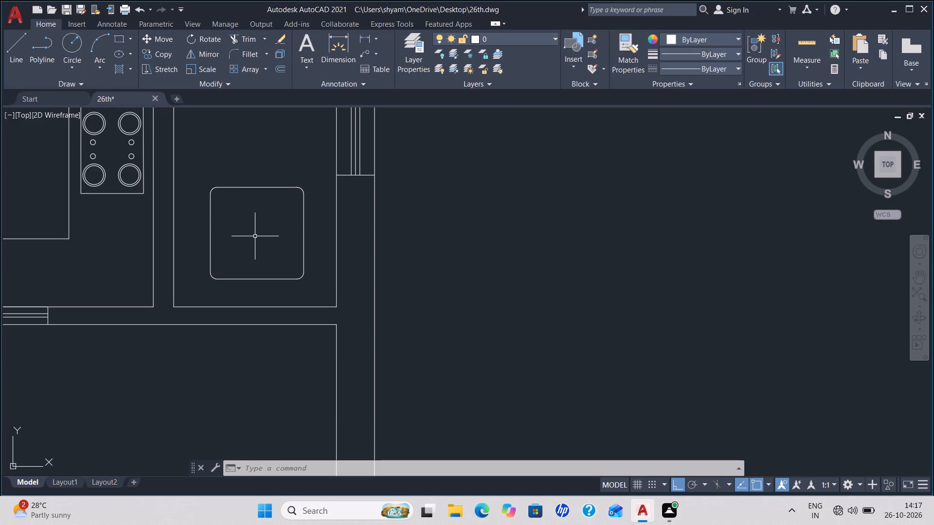
Draw two horizontal lines across the rounded square, one just inside its north edge and one just inside its south edge.
key(l)
key(Return)
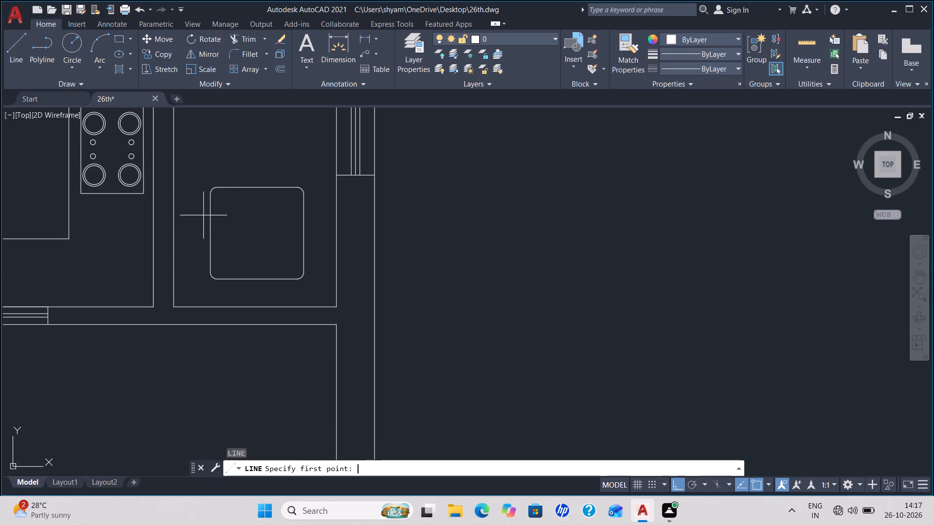
click(210, 203)
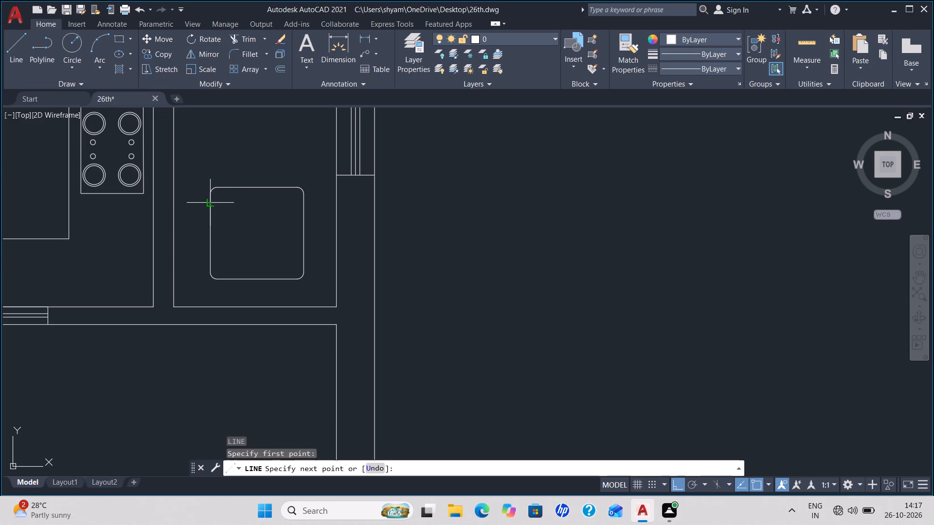
click(303, 203)
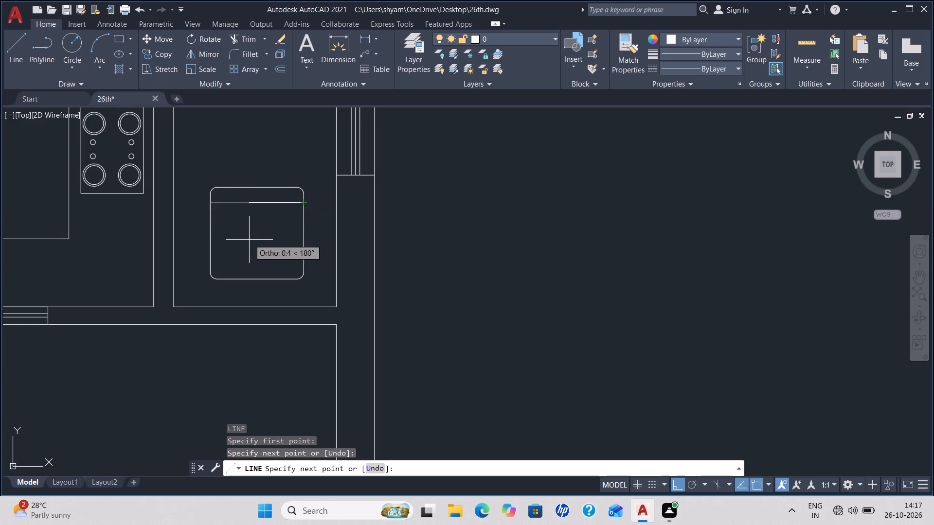
key(space)
key(space)
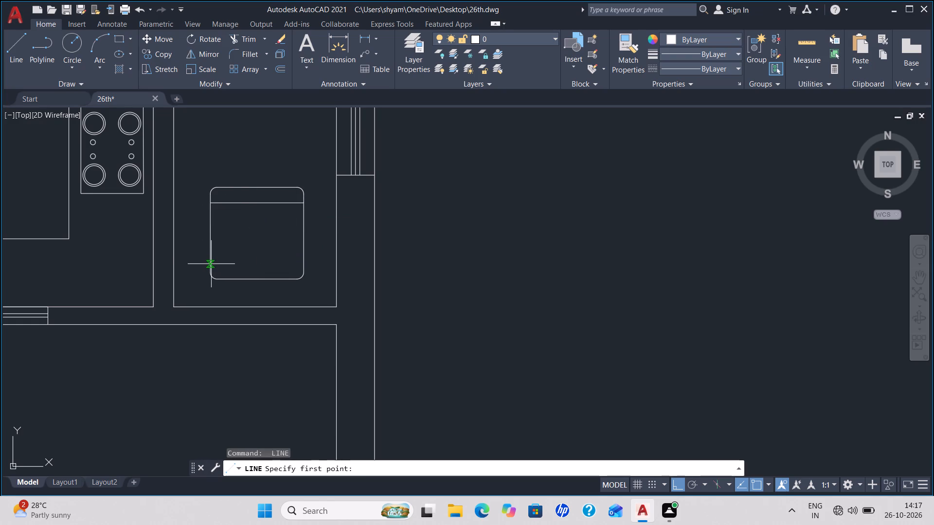
click(210, 263)
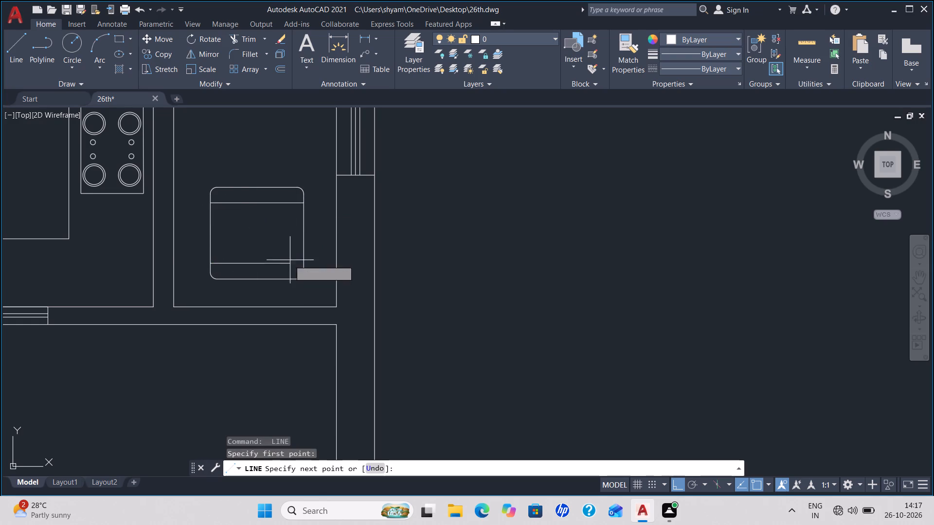
click(305, 261)
key(space)
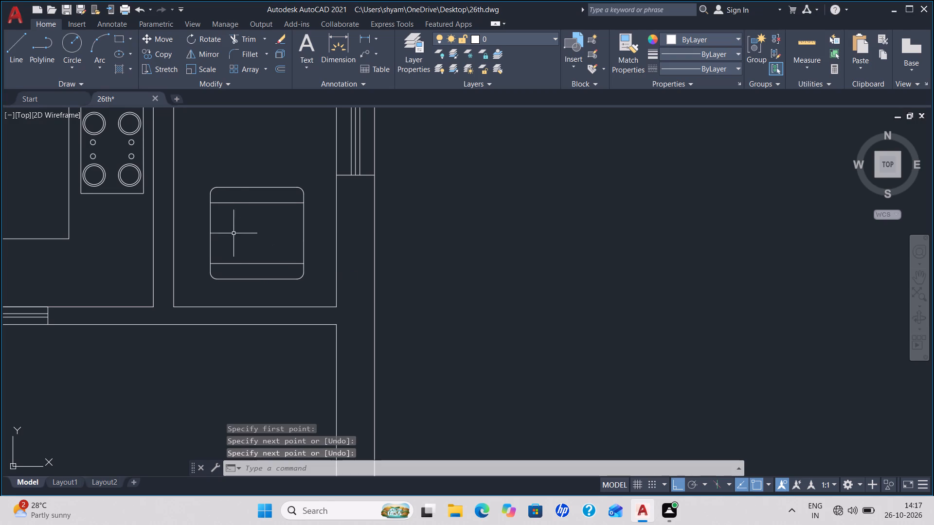
Draw a circle of about 0.2 radius in the middle of the rounded square, between its two horizontal lines.
text(c)
key(space)
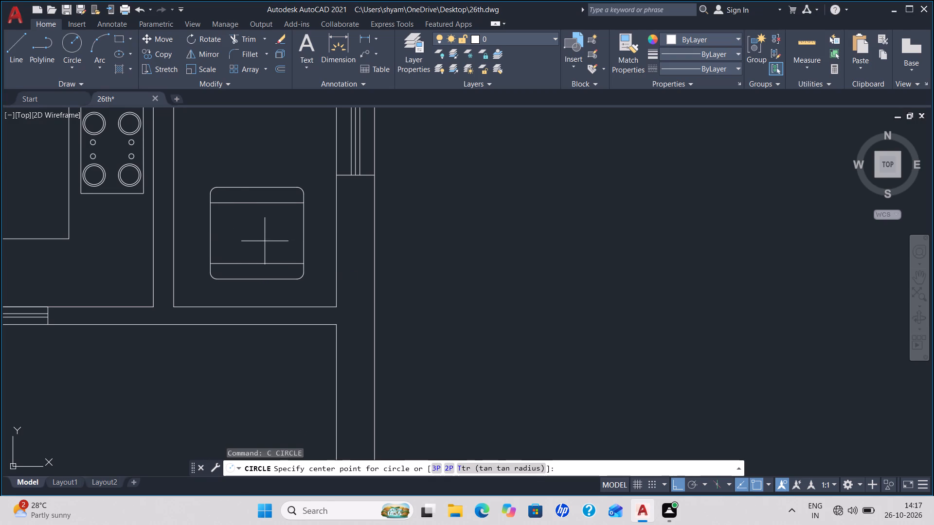
click(255, 230)
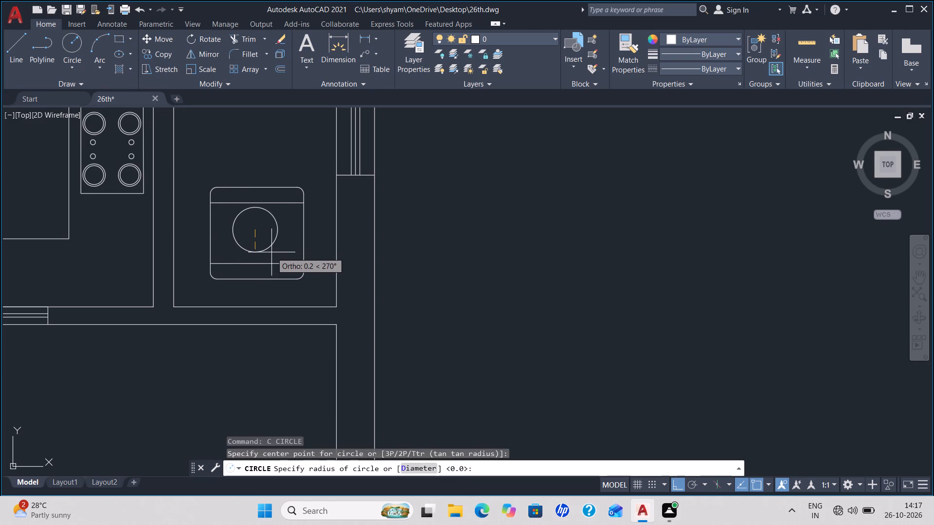
click(271, 252)
click(267, 250)
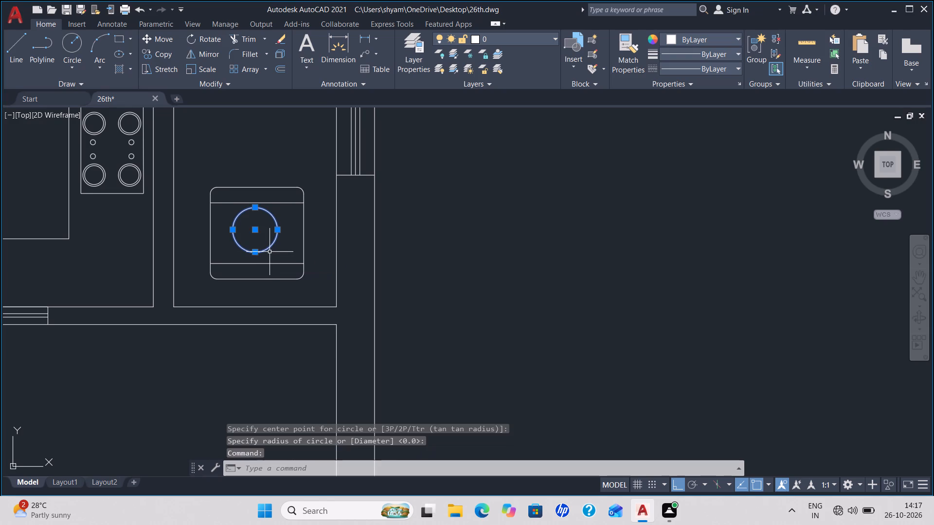
Move the circle slightly south to centre it between the rounded square's two horizontal lines.
key(m)
key(space)
click(254, 233)
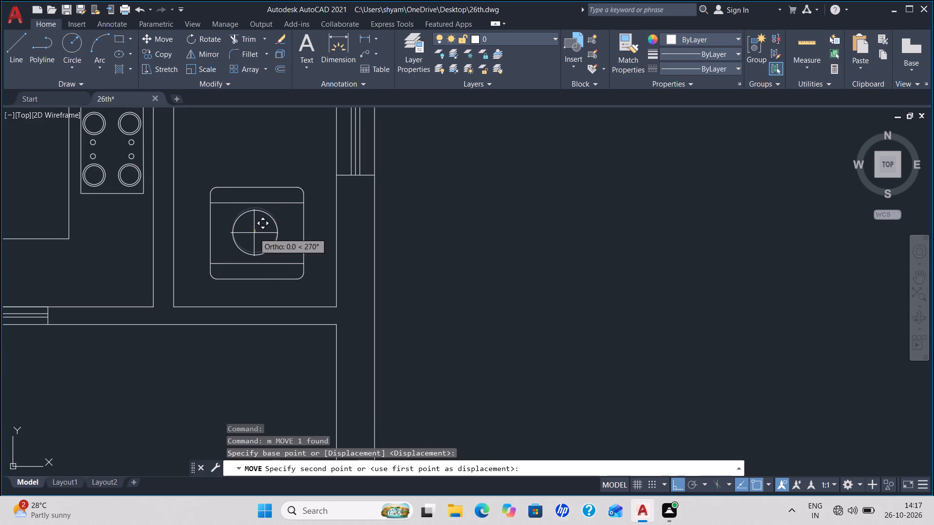
scroll(253, 236, up, 2)
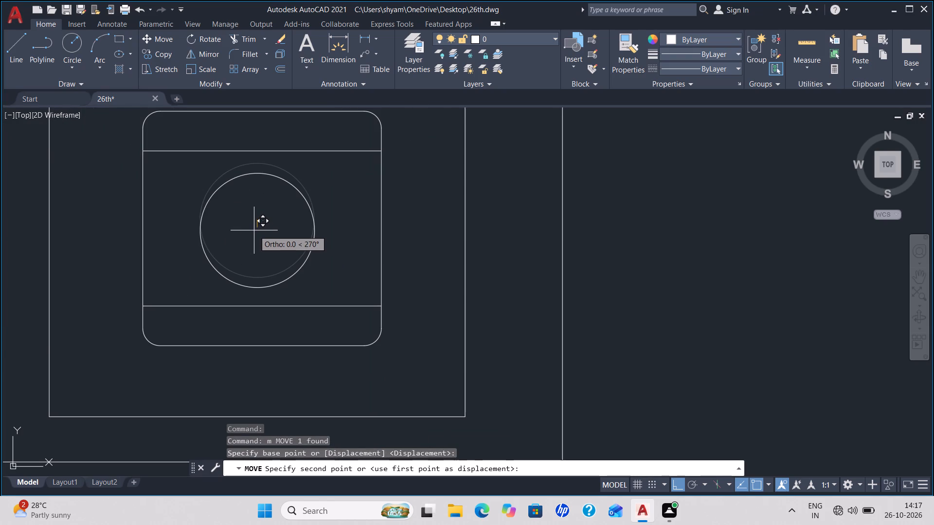
click(254, 227)
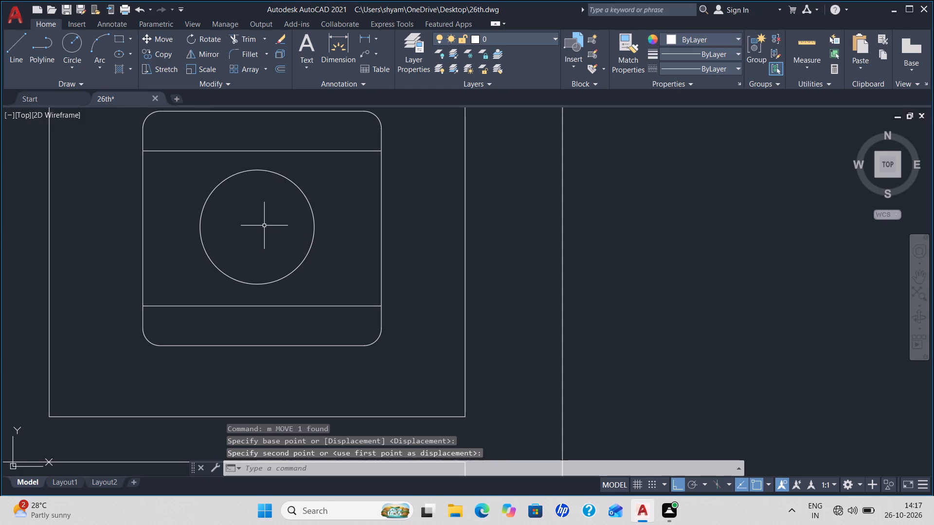
Draw a smaller circle of about 0.1 radius inside the existing circle in the rounded square.
text(c)
key(space)
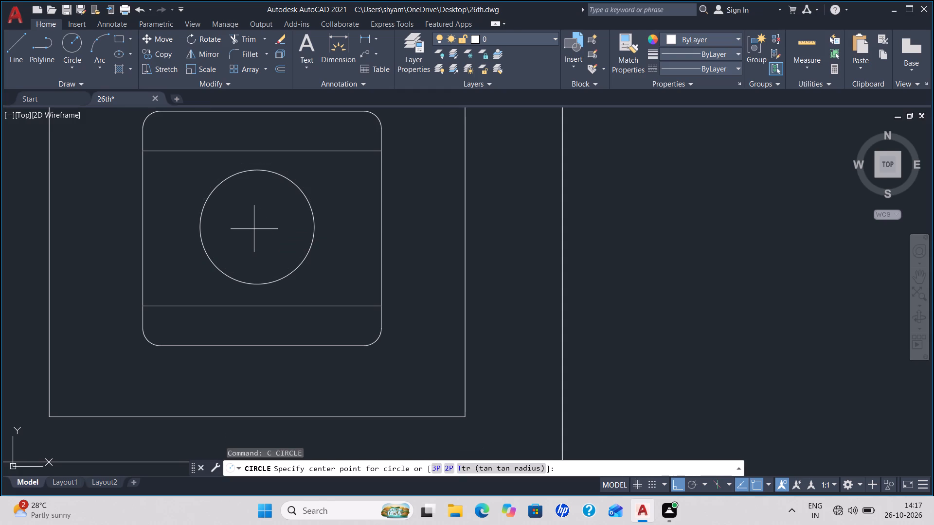
click(259, 225)
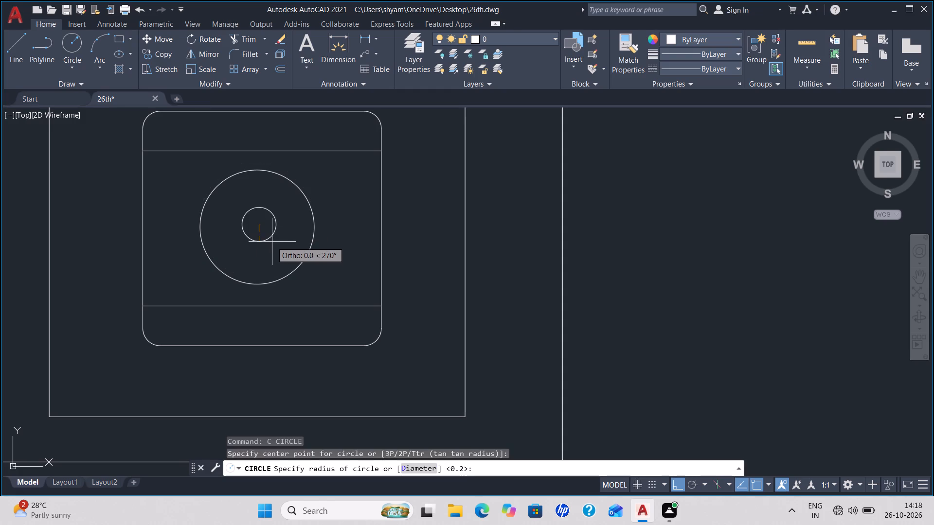
click(267, 272)
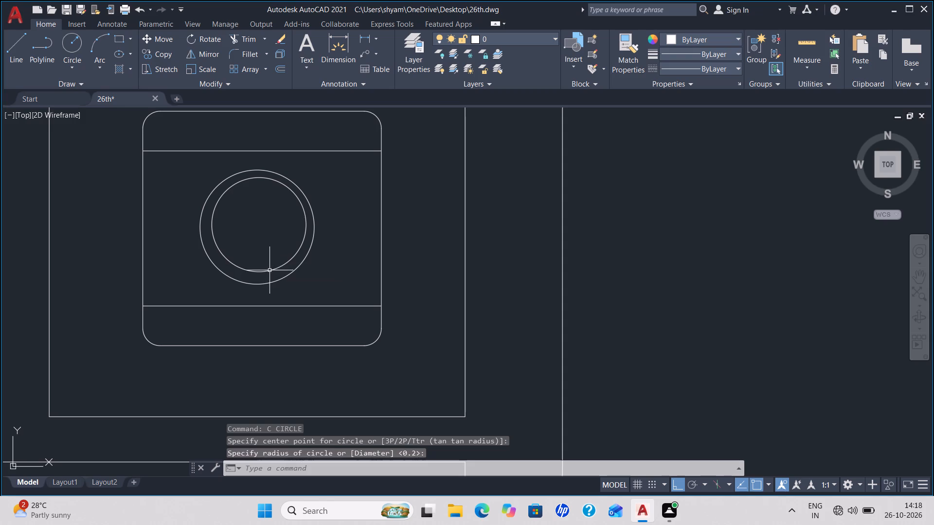
click(269, 270)
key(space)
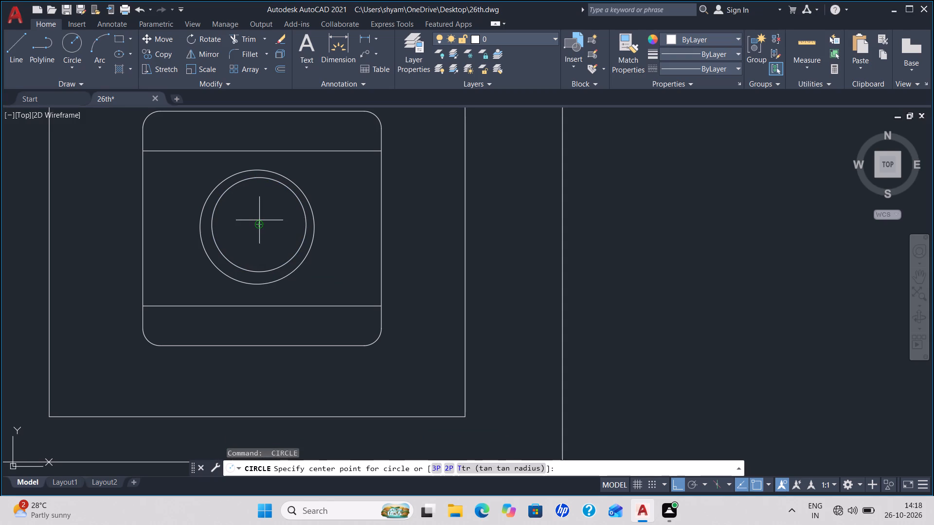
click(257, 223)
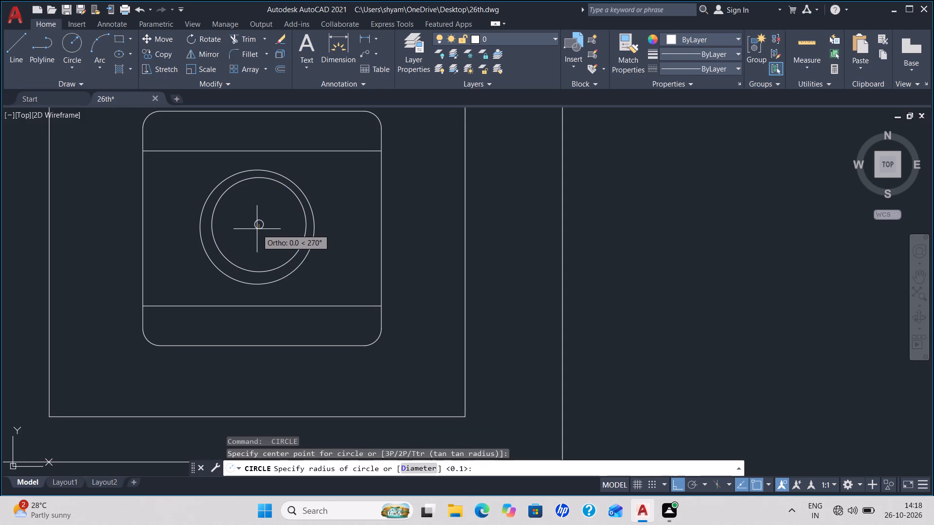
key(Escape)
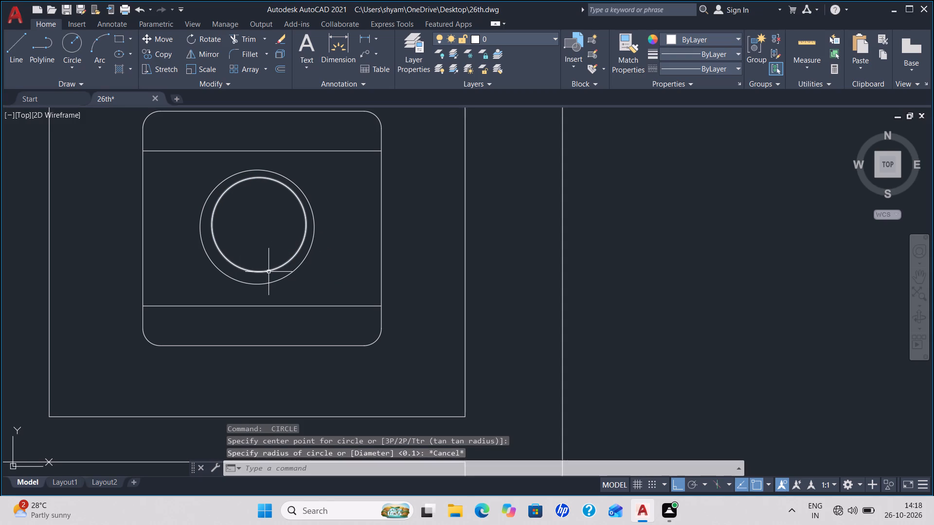
Move the inner circle slightly south to align its centre vertically with the outer circle's.
click(269, 272)
text(m)
key(space)
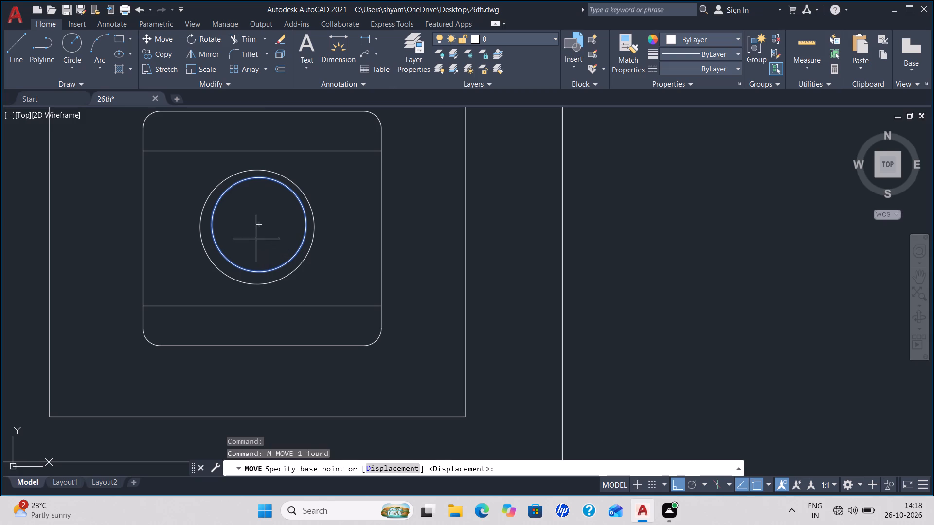
click(258, 223)
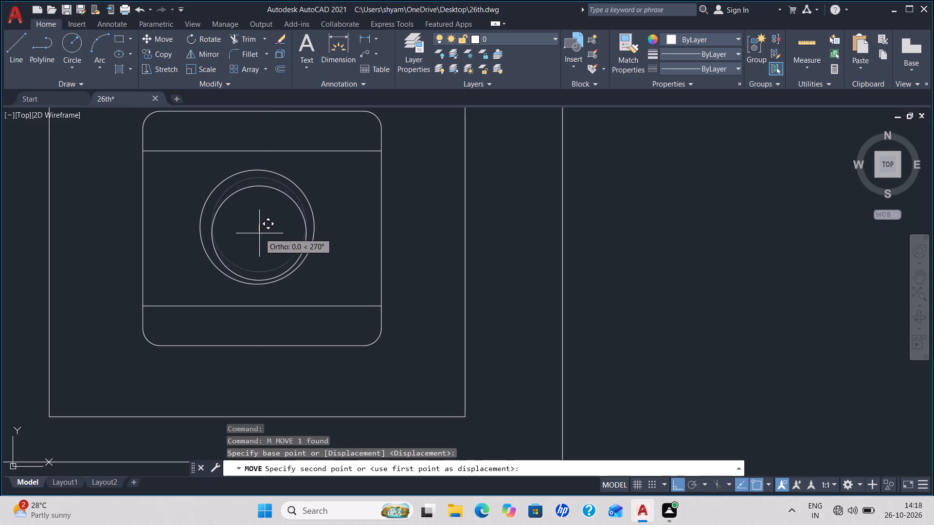
scroll(258, 237, up, 2)
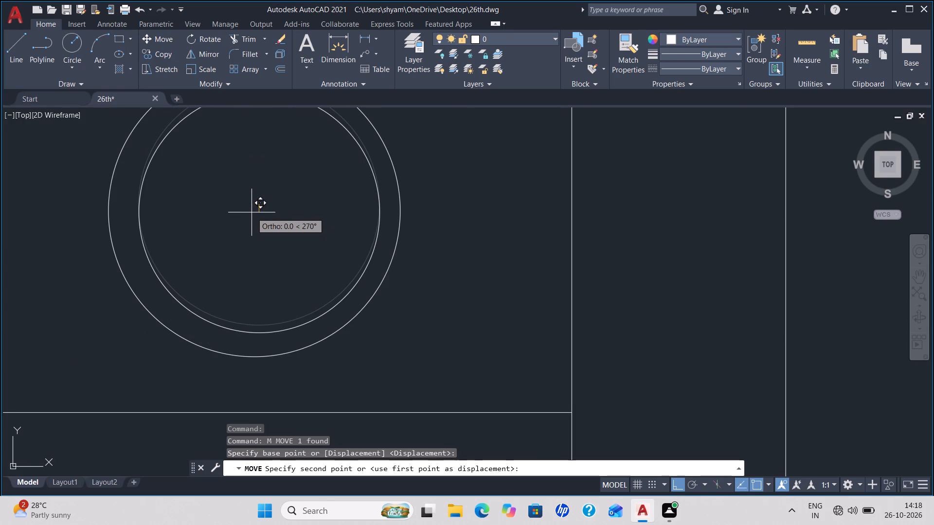
click(251, 212)
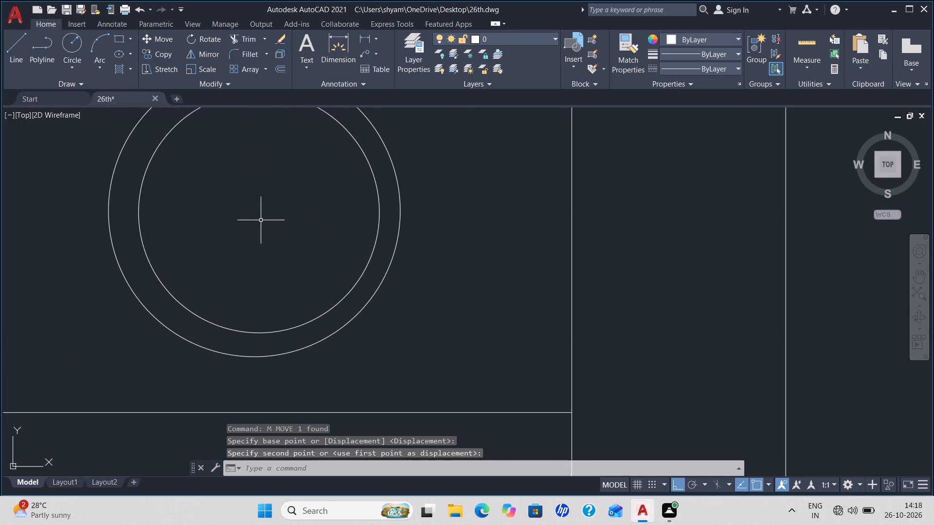
Scale the whole rounded-square appliance symbol down slightly about the centre of its circles.
scroll(263, 219, down, 2)
middle_drag(257, 212, 257, 212)
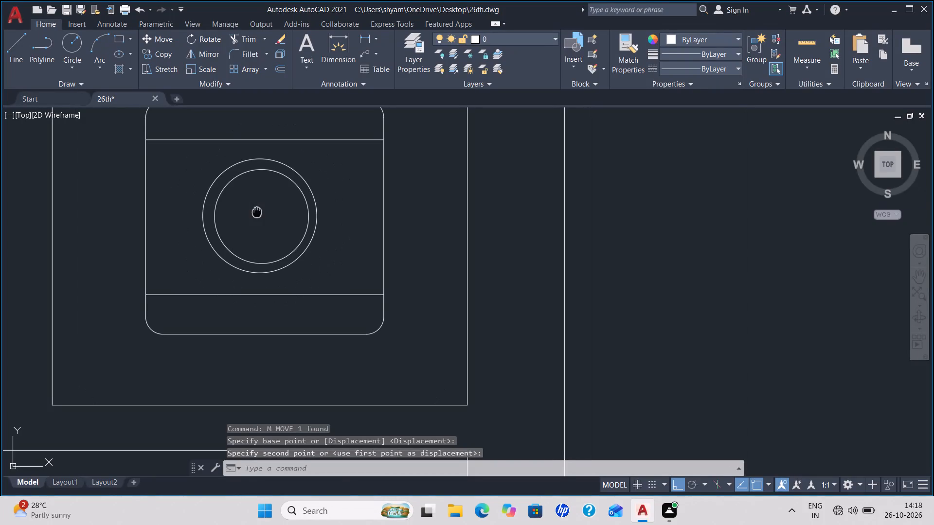
middle_drag(257, 212, 251, 282)
scroll(242, 274, down, 3)
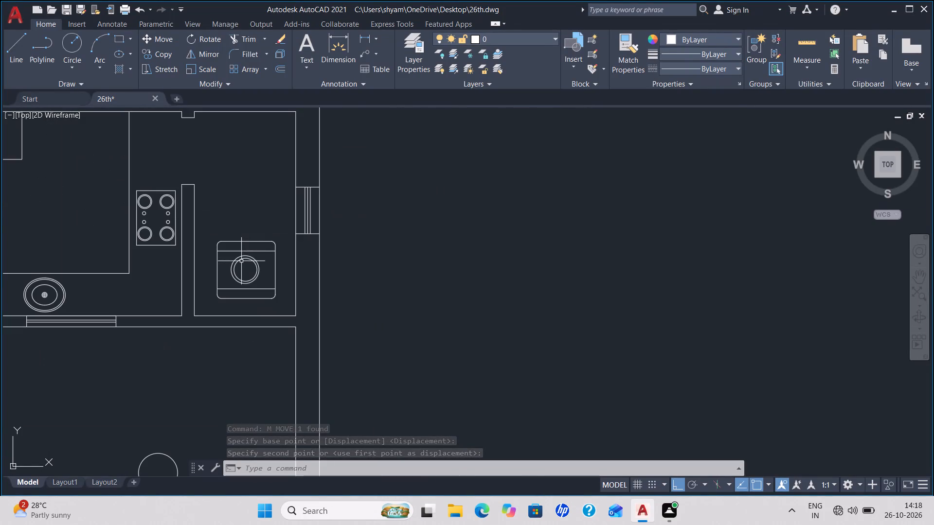
middle_drag(227, 221, 248, 273)
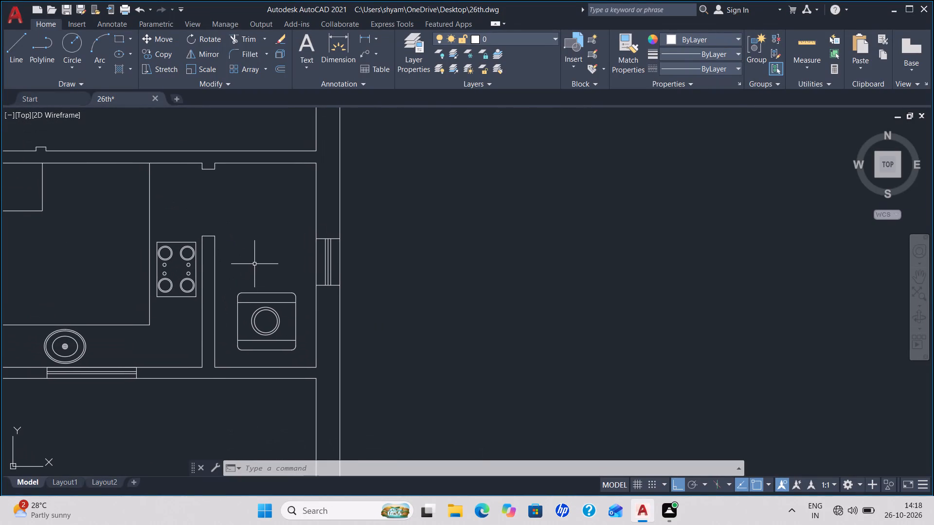
click(301, 356)
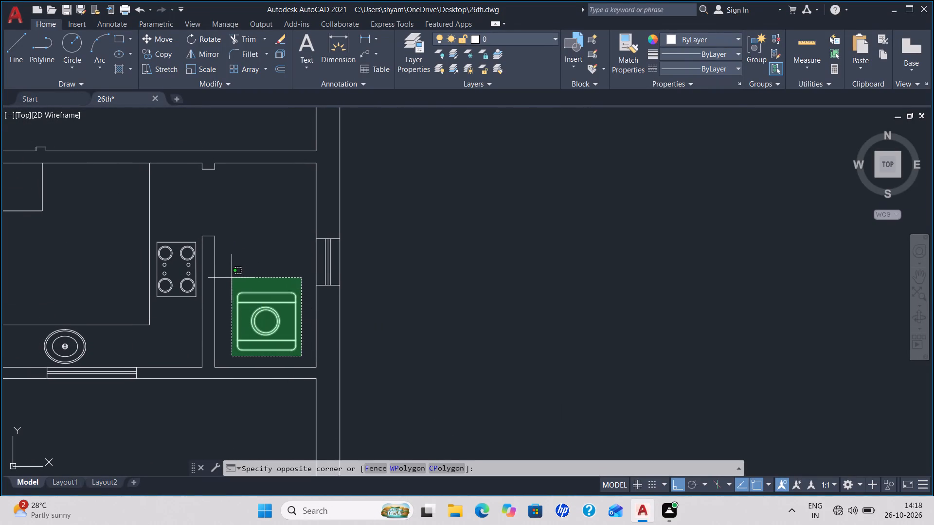
click(228, 278)
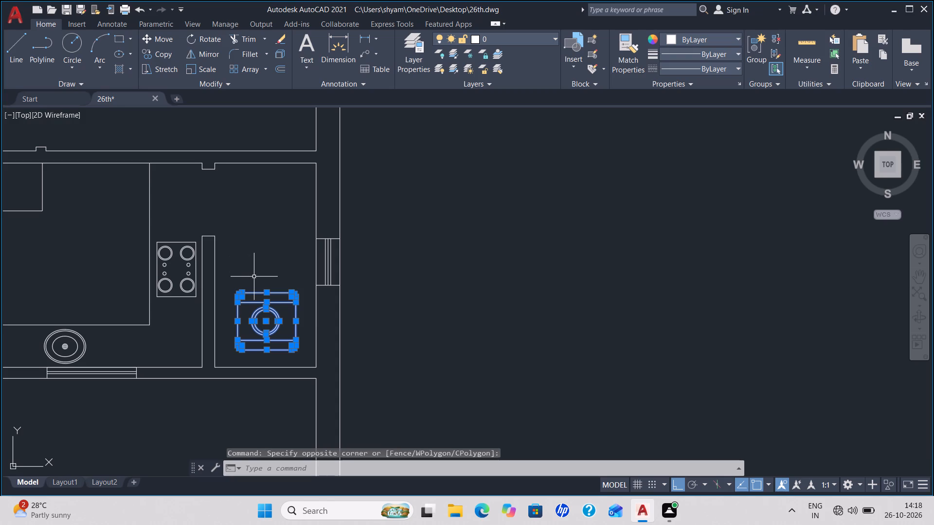
key(s)
key(c)
key(Return)
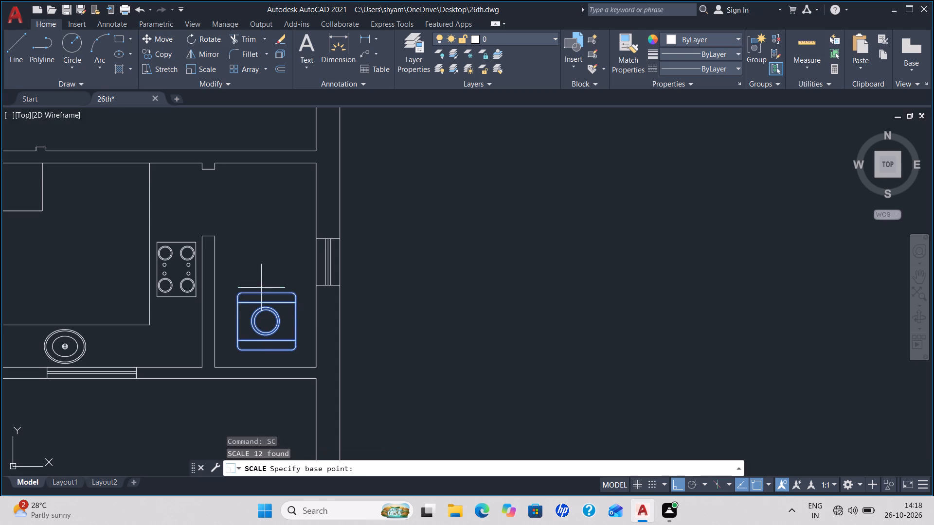
click(265, 323)
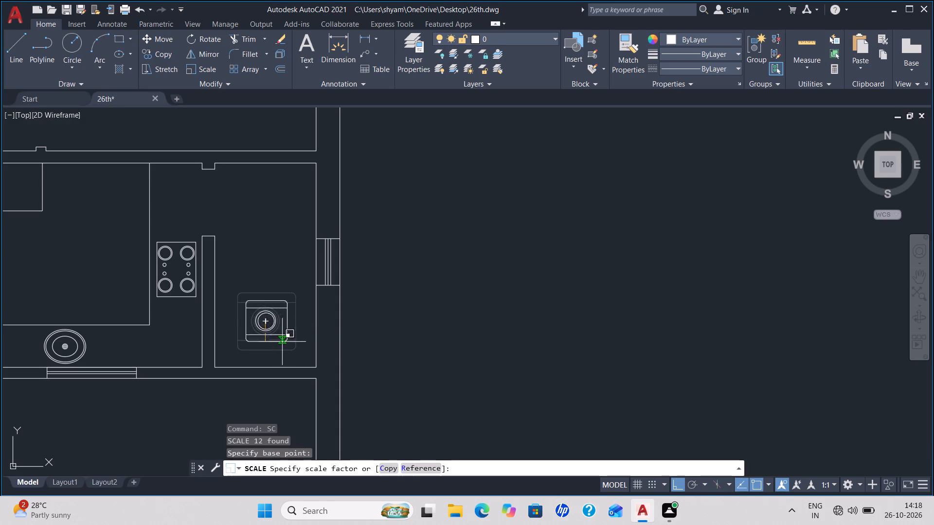
click(279, 342)
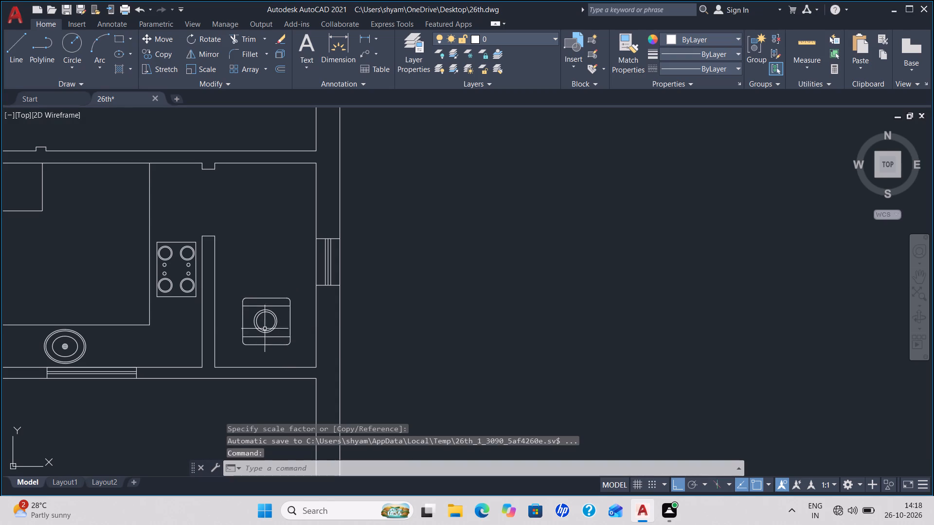
Draw two short vertical lines across the bathrooms' south wall, one on each side of the wall dividing the bathrooms.
scroll(252, 299, down, 3)
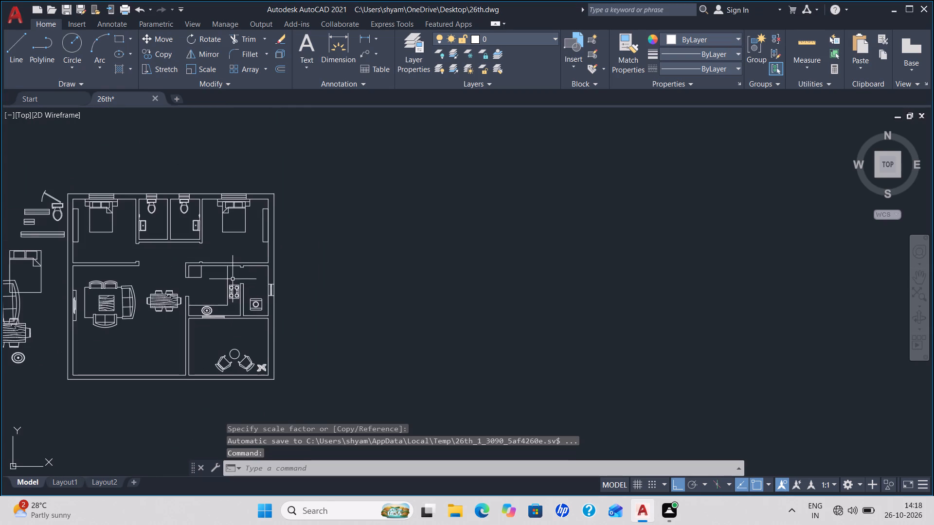
scroll(157, 238, up, 5)
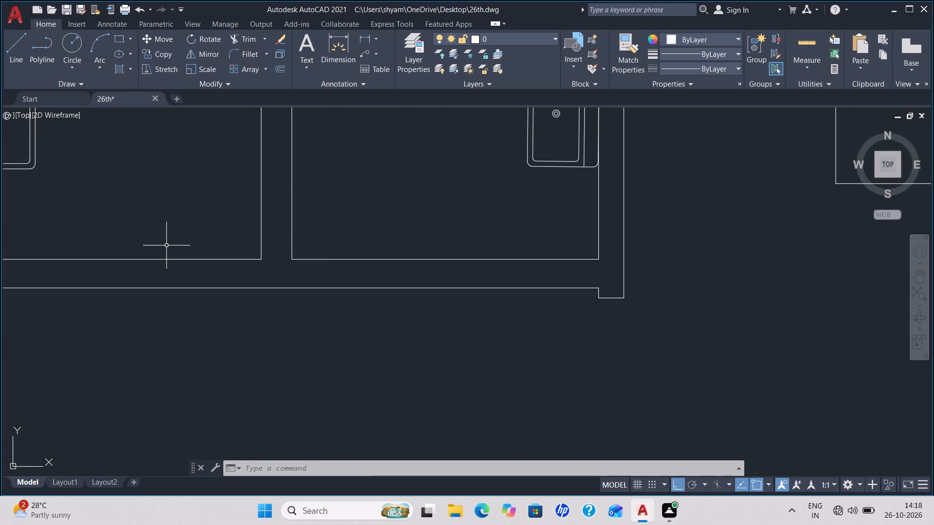
middle_drag(164, 237, 256, 258)
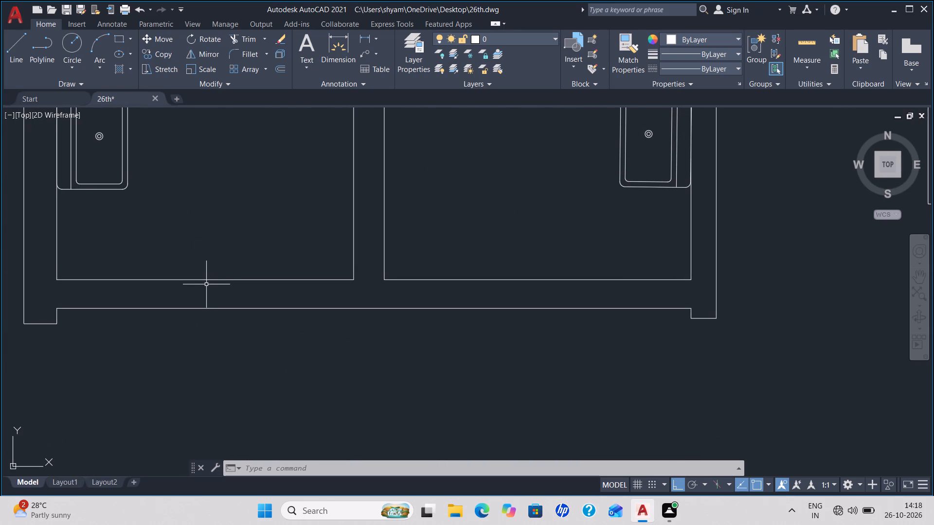
key(l)
key(space)
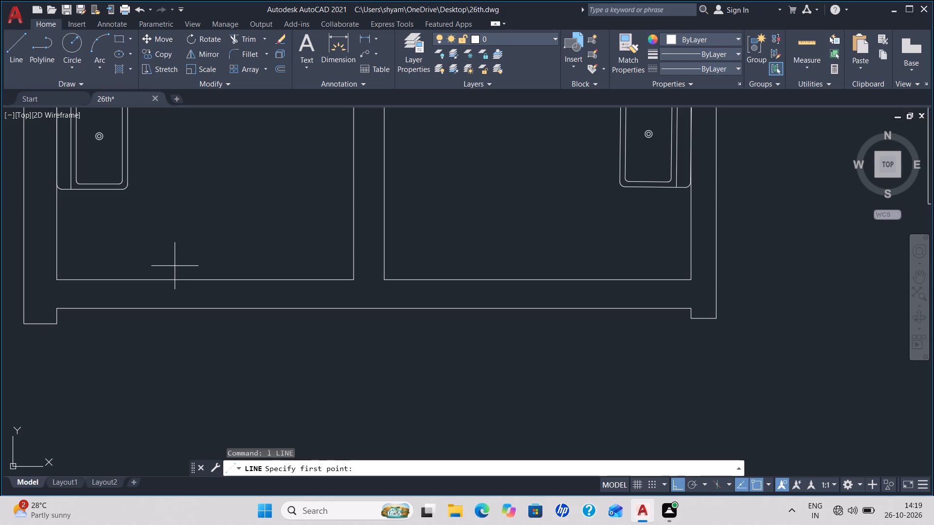
click(335, 280)
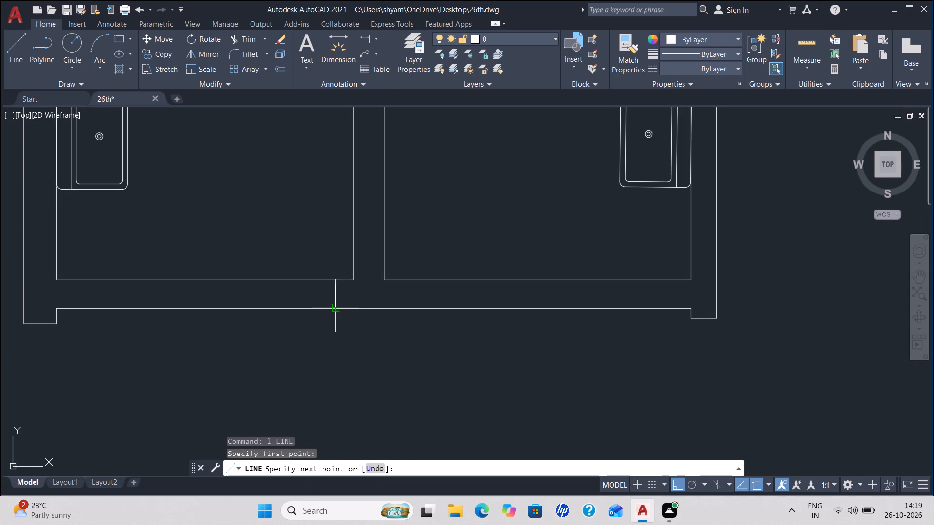
click(337, 307)
key(space)
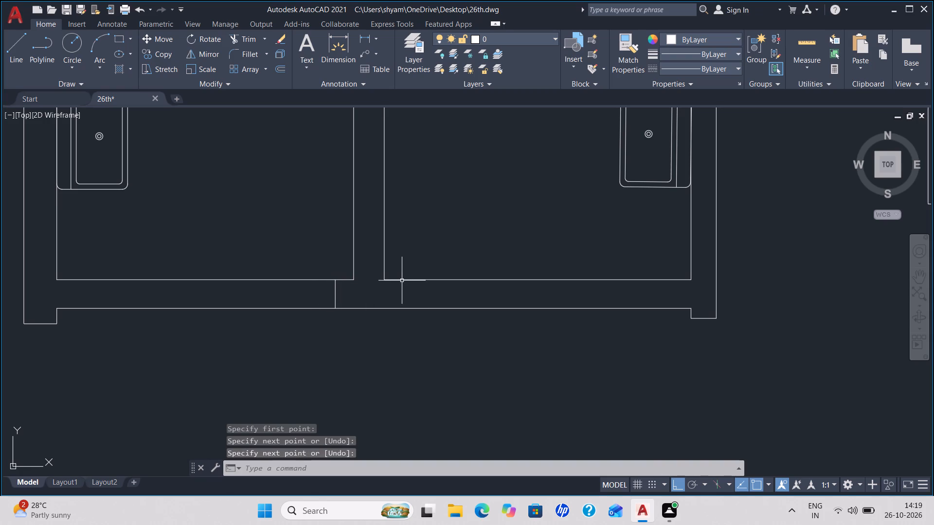
key(space)
click(402, 280)
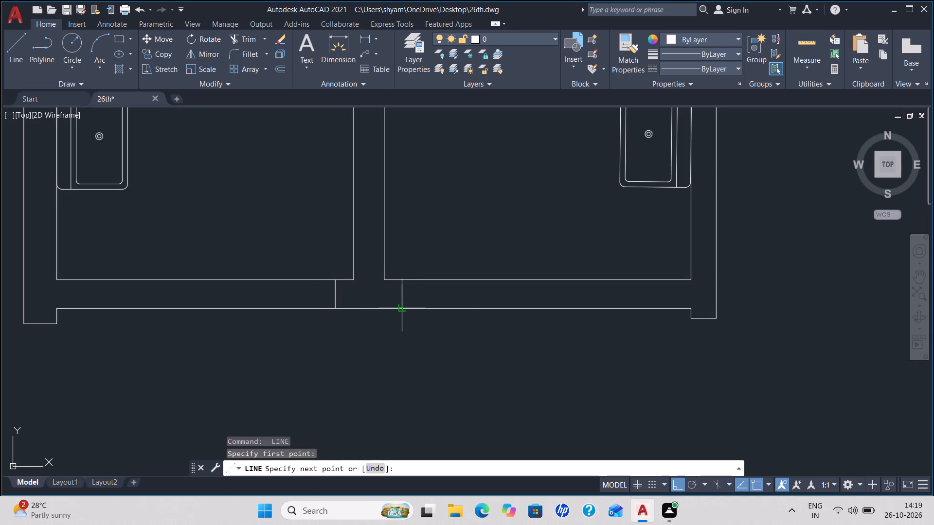
click(403, 310)
key(space)
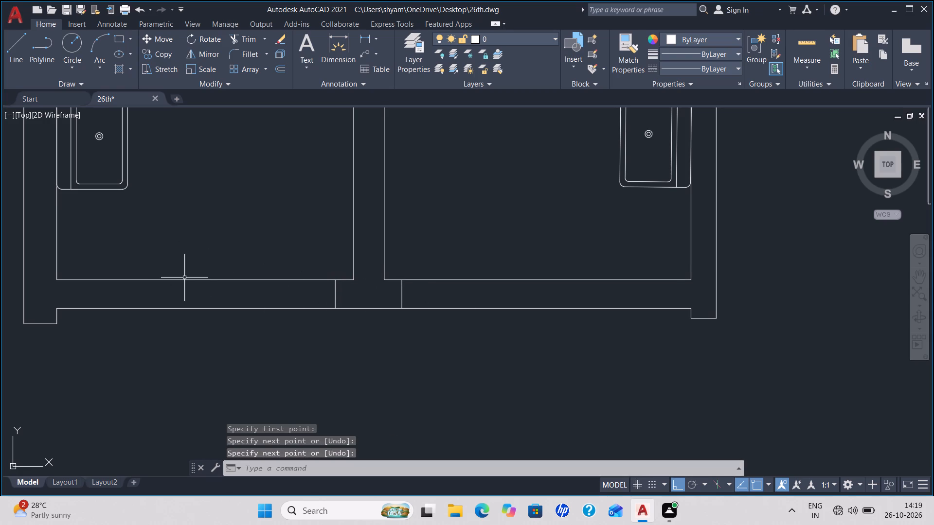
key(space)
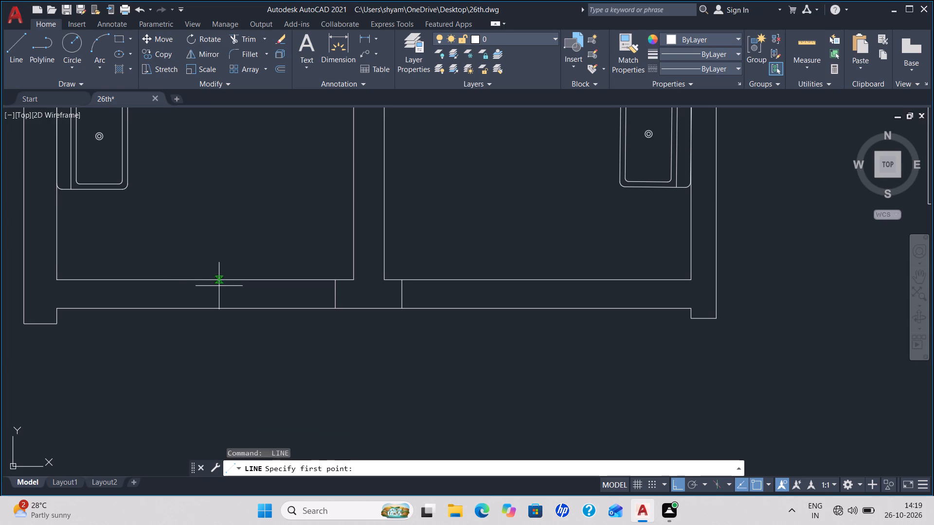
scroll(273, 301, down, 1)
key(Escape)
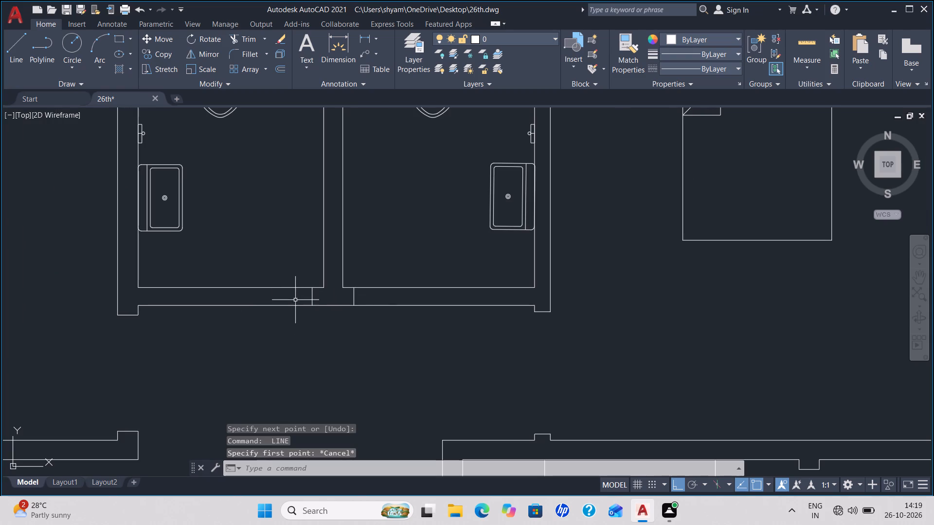
Delete the short line capping the north end of the partition between the kitchen and the small east room.
middle_drag(374, 374, 225, 187)
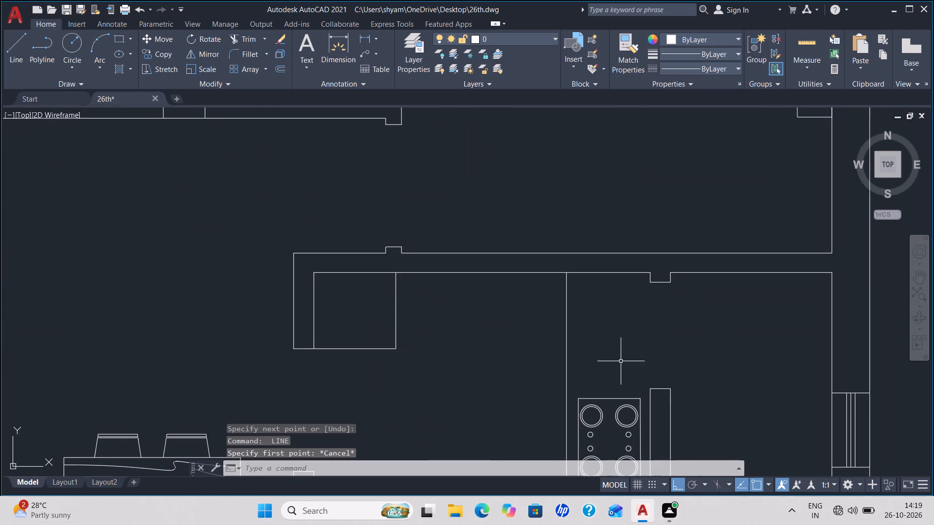
middle_drag(639, 356, 360, 279)
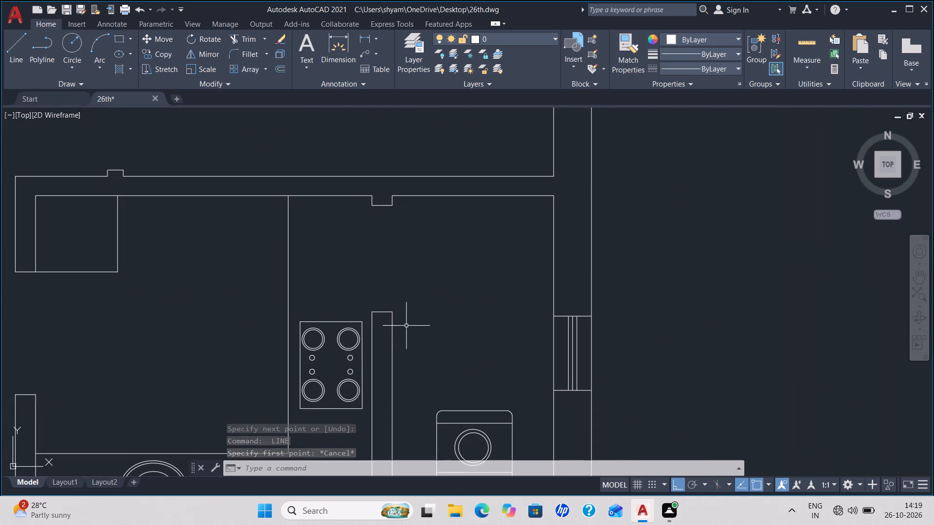
click(379, 312)
key(Delete)
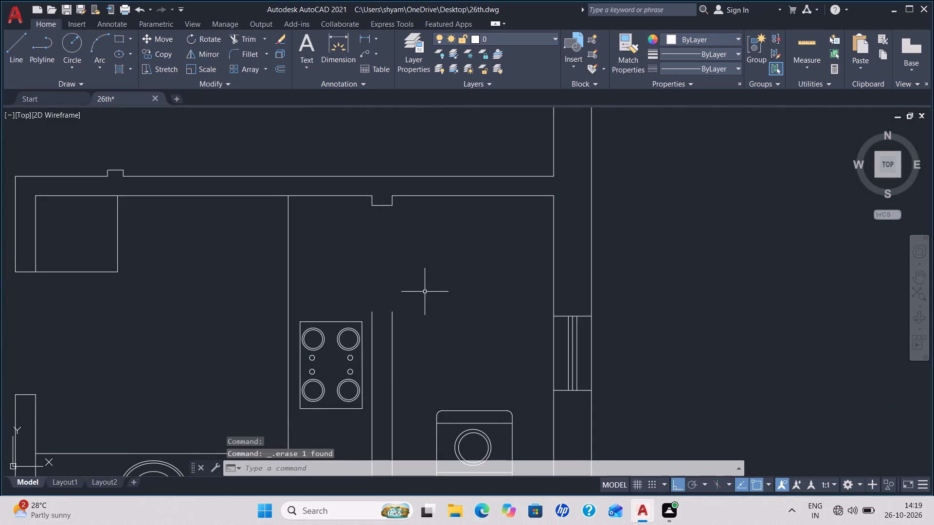
Extend both lines of the partition between the kitchen and small east room north to the wall stub.
text(ex)
key(Return)
click(392, 320)
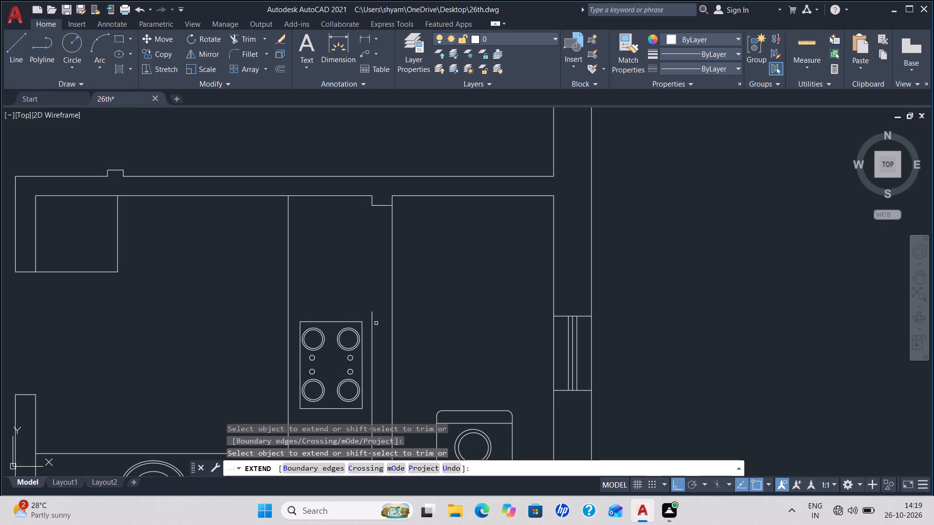
click(372, 323)
key(Escape)
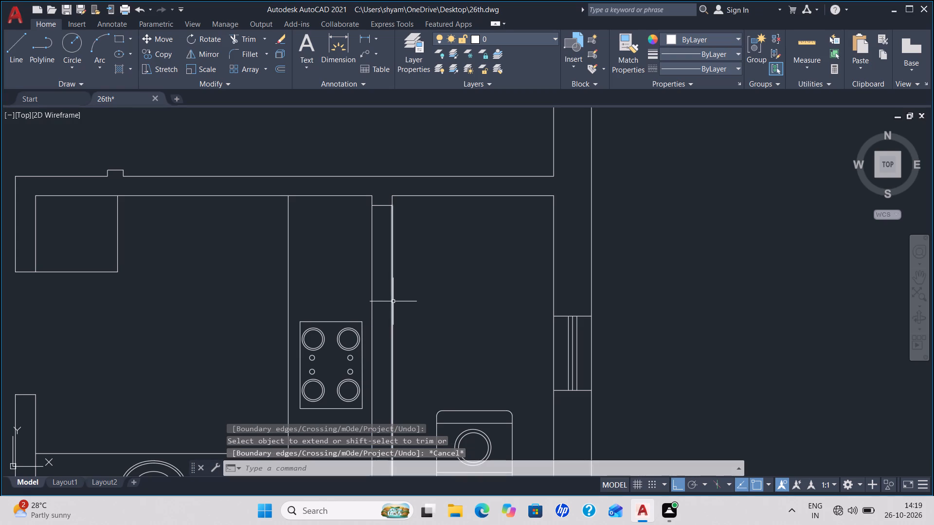
Draw a short horizontal line across the kitchen and east room partition, about 0.6 south of the wall stub.
key(l)
key(Return)
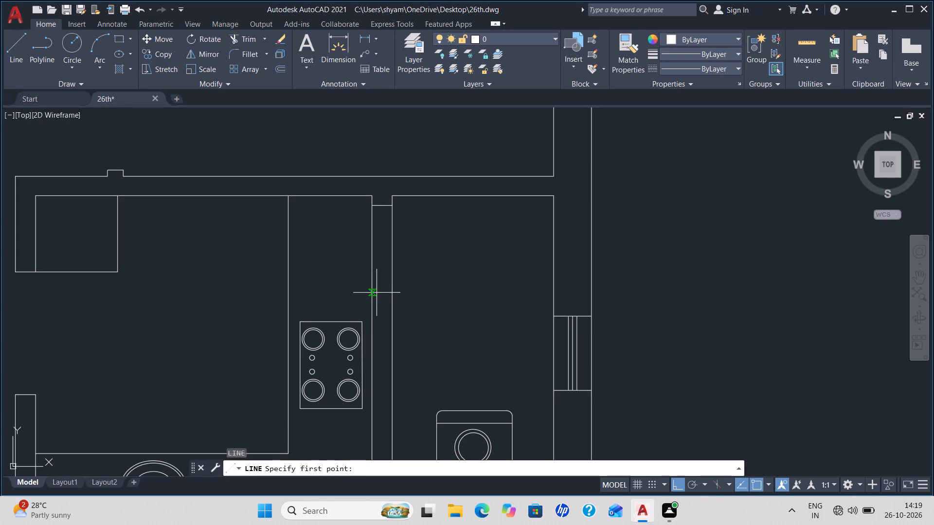
click(371, 287)
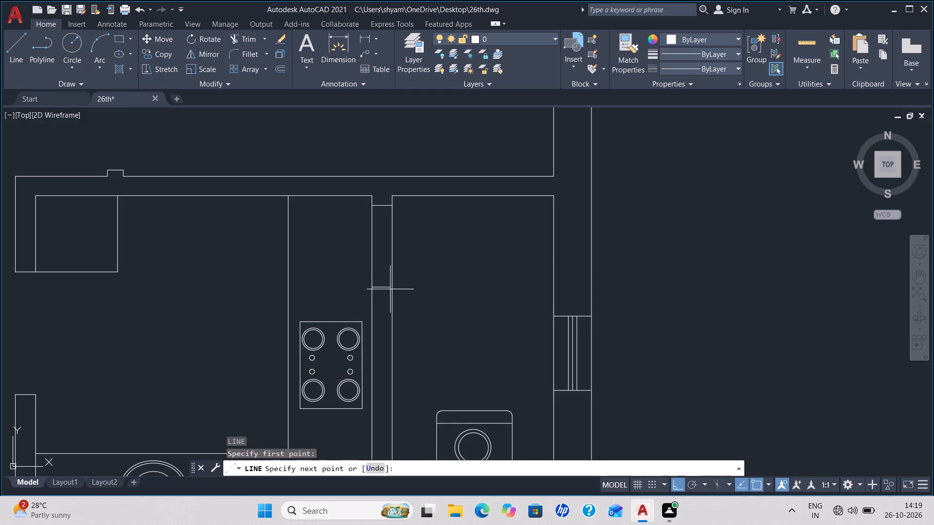
click(392, 290)
key(Escape)
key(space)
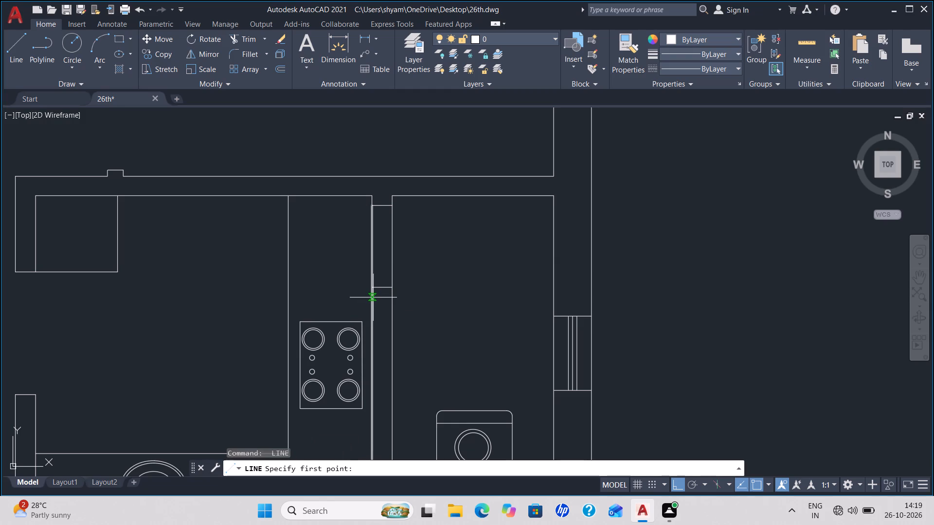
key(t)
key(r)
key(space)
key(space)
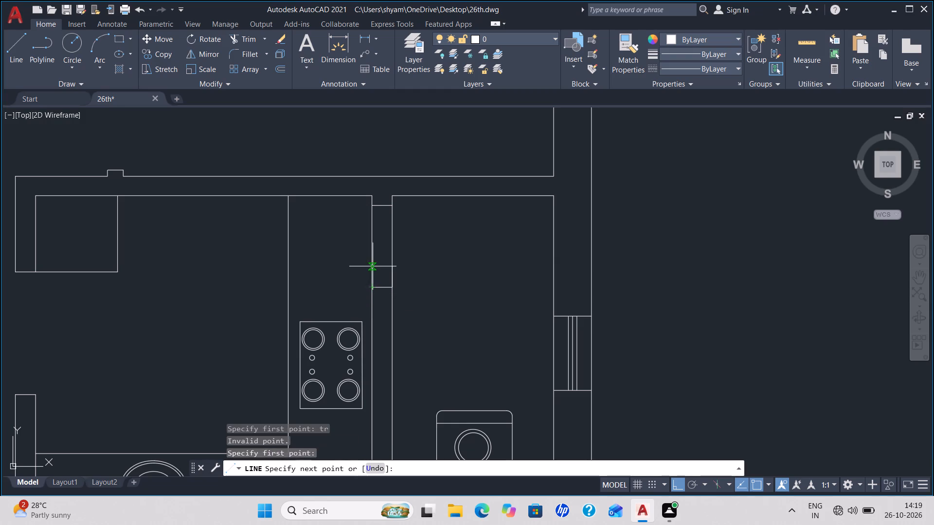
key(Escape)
Trim both partition lines between the wall stub and the short cross line to open the doorway into the small east room.
text(tr)
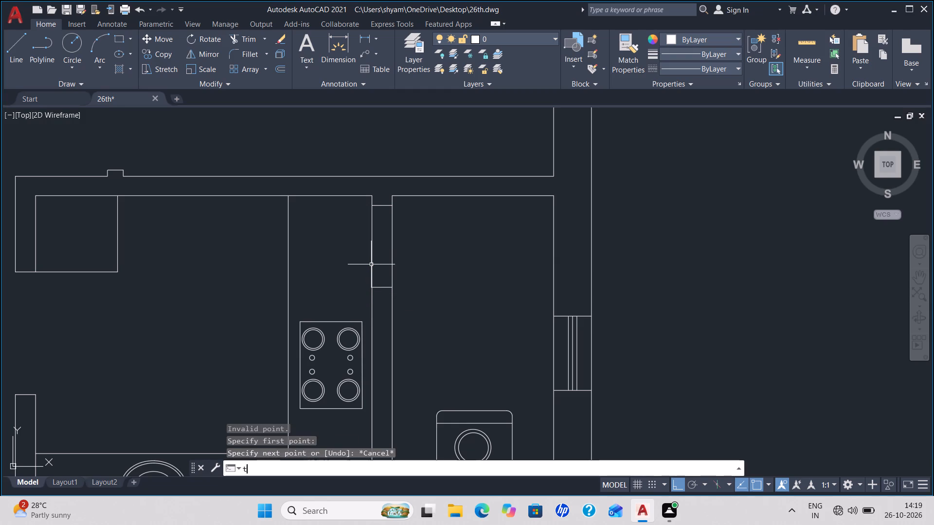
key(space)
key(space)
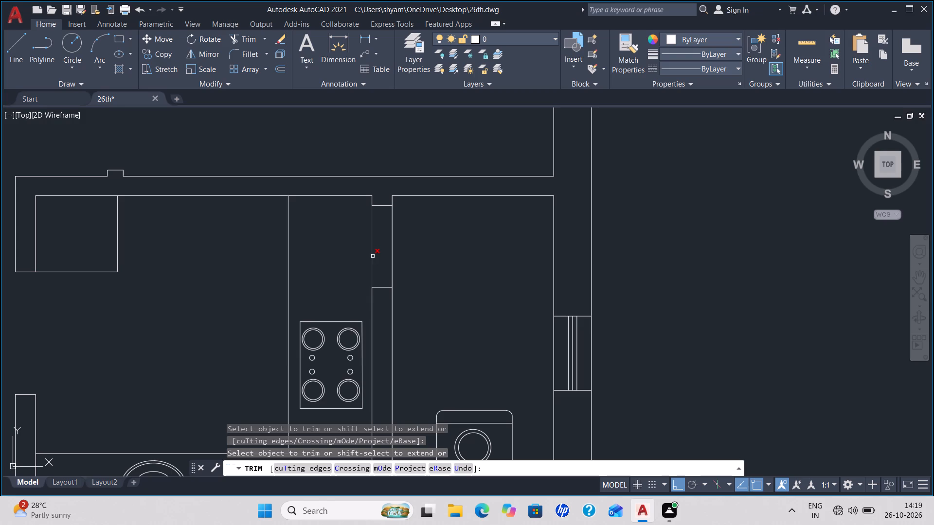
click(371, 256)
click(394, 251)
key(Escape)
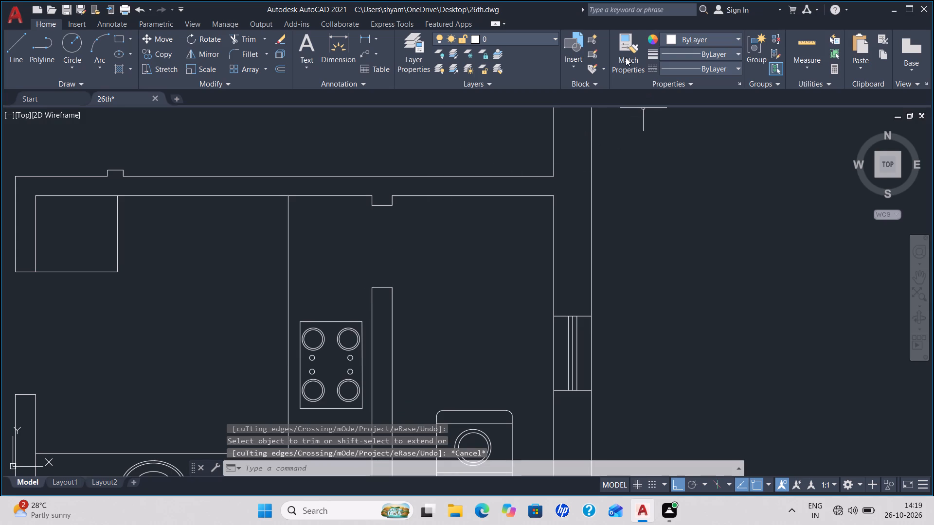
Measure the width of the doorway opening between the wall stub and the partition's north end.
click(795, 43)
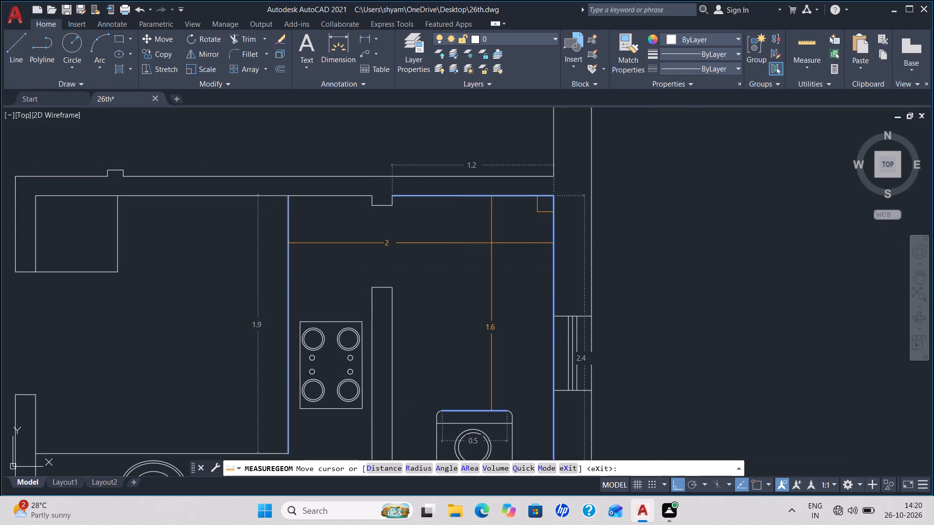
key(Escape)
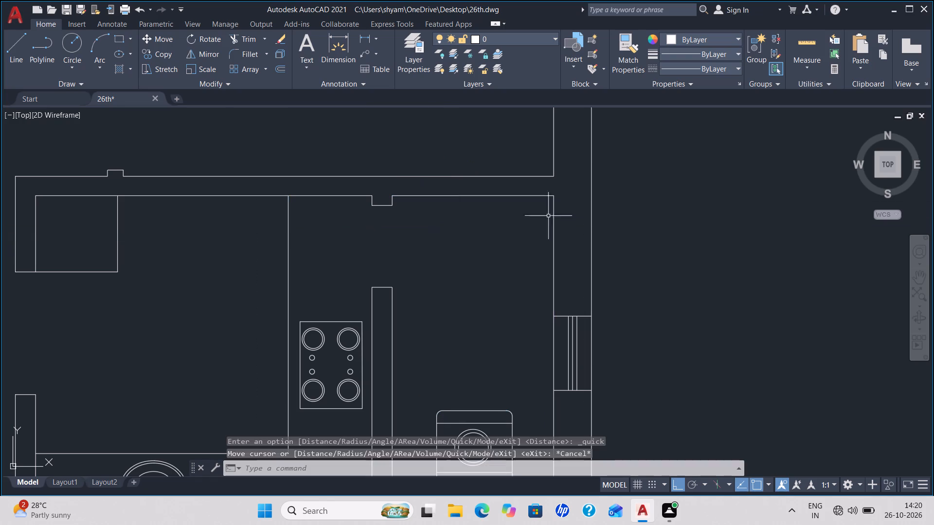
click(814, 61)
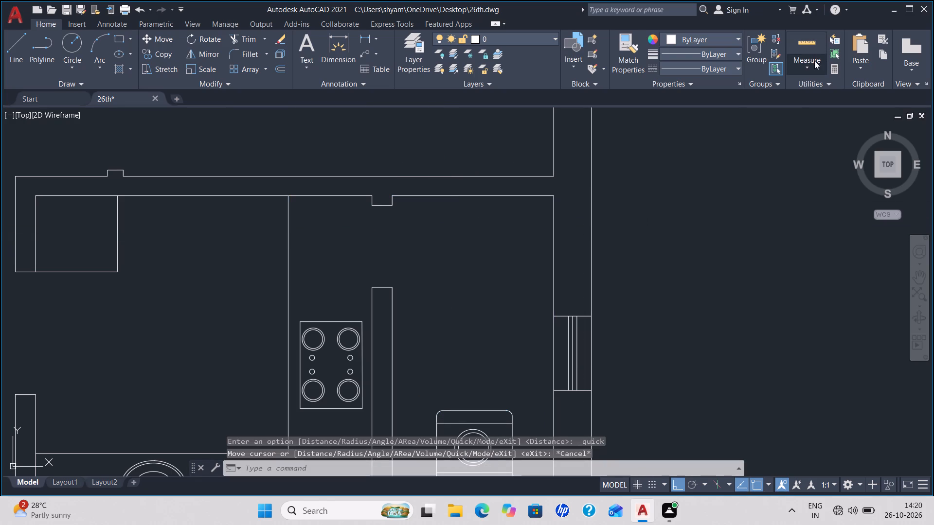
click(817, 110)
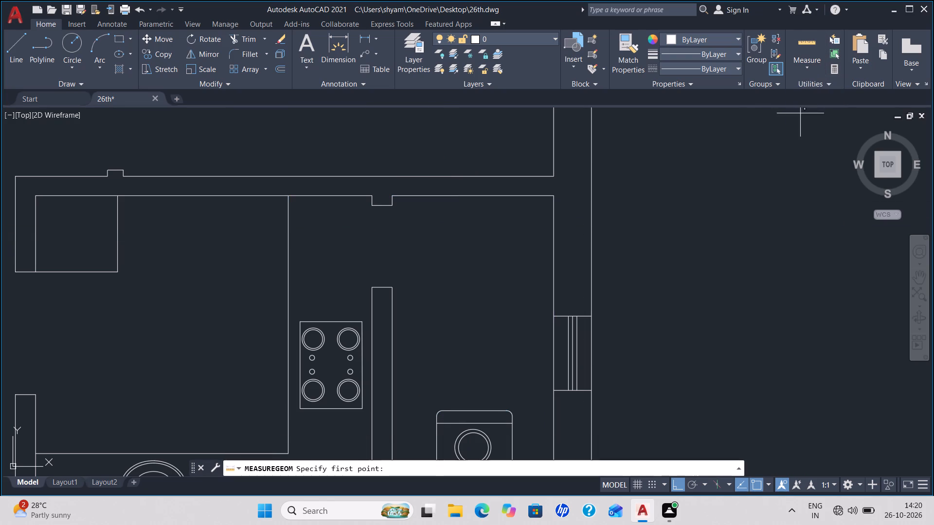
click(393, 202)
click(391, 287)
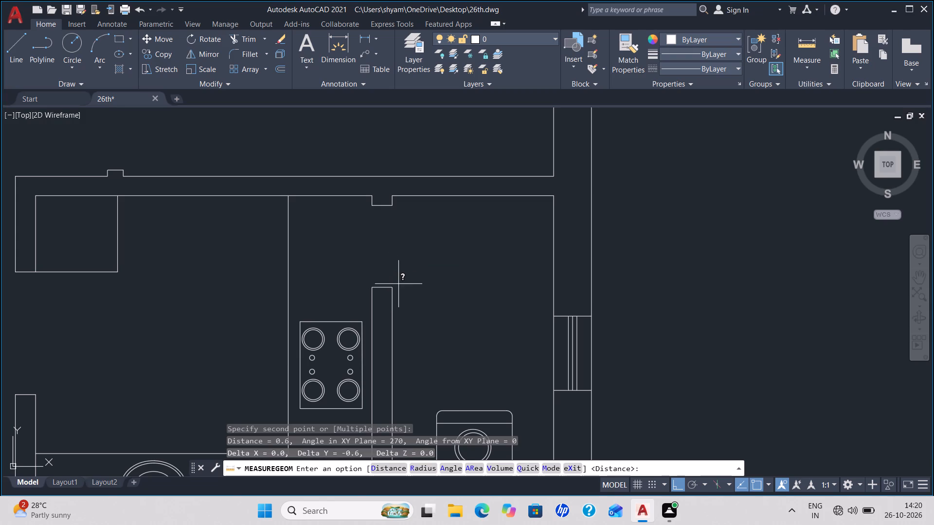
key(Escape)
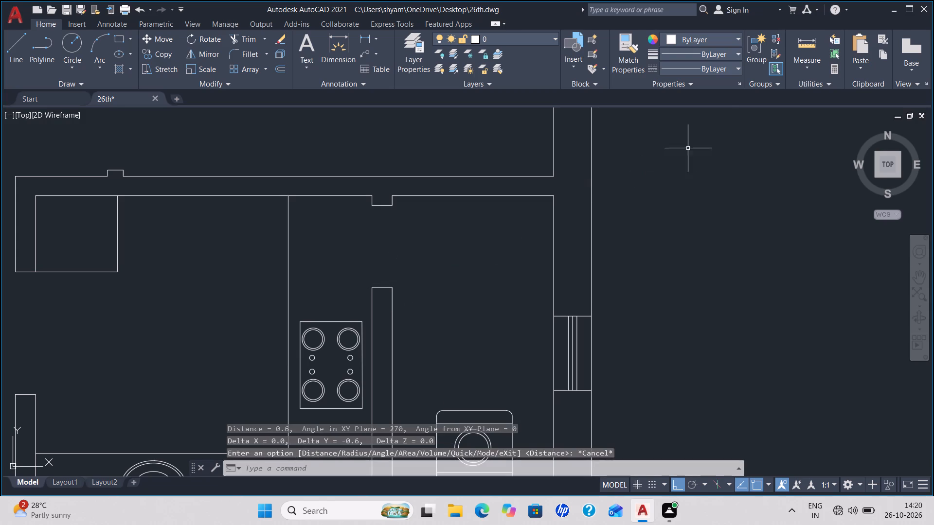
click(825, 67)
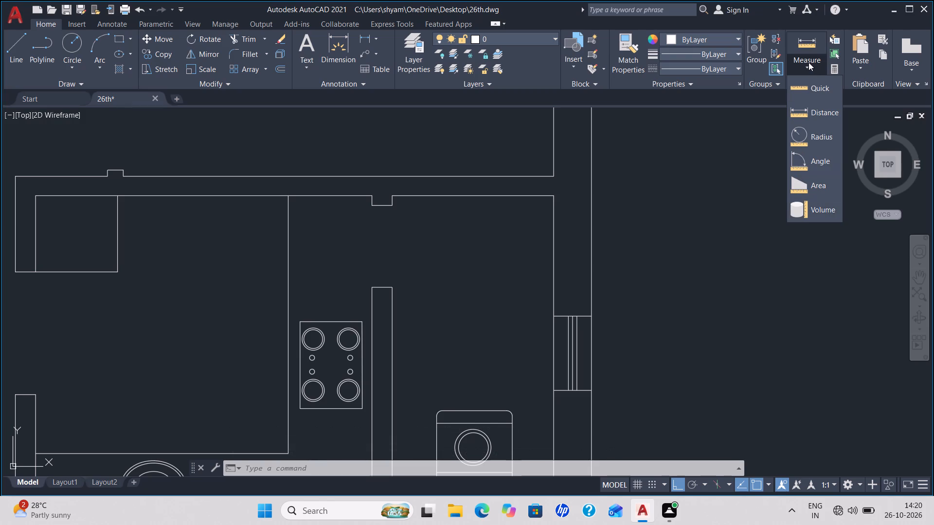
click(821, 111)
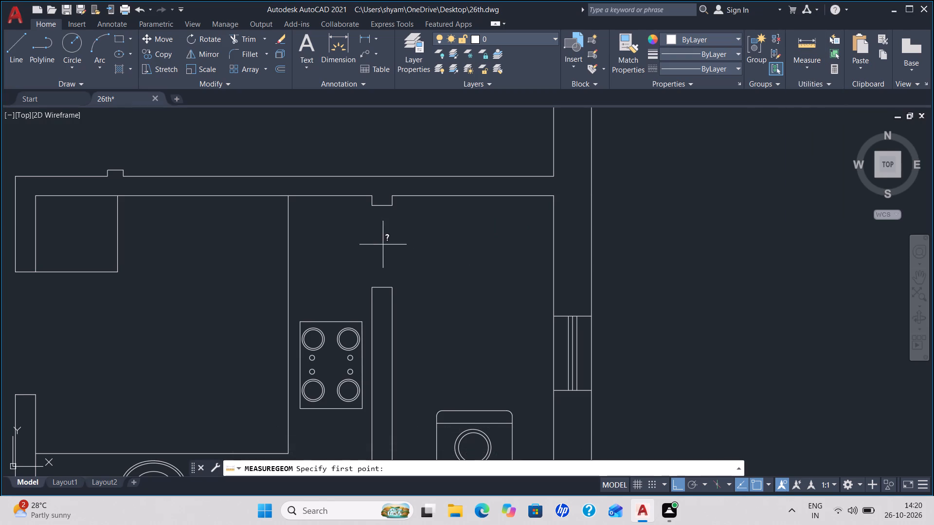
click(390, 206)
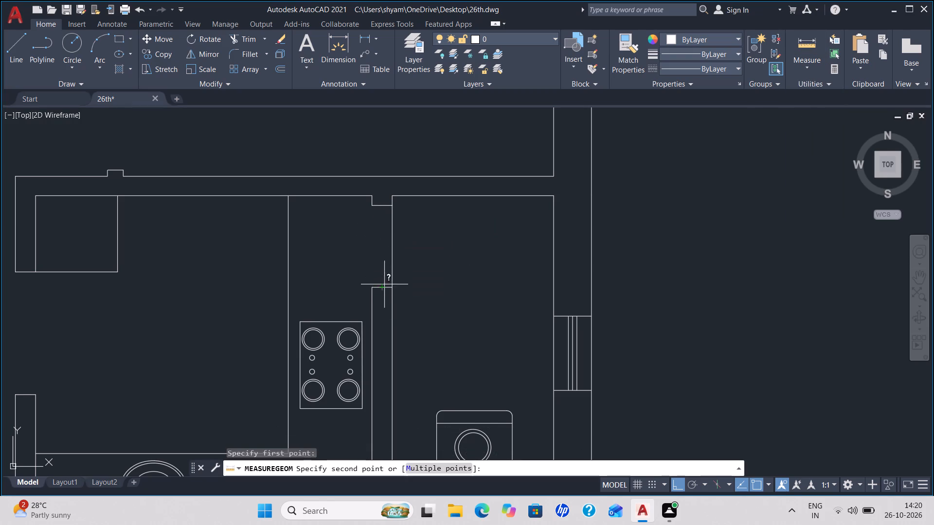
click(391, 289)
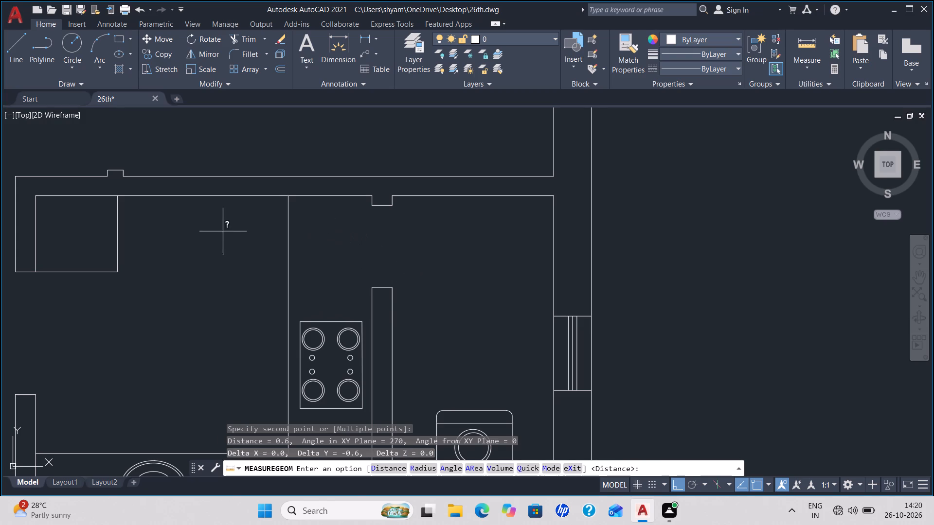
Offset the two short lines across the bathrooms' south wall by 0.6, each away from the dividing wall.
middle_drag(205, 235, 361, 383)
middle_drag(122, 211, 128, 212)
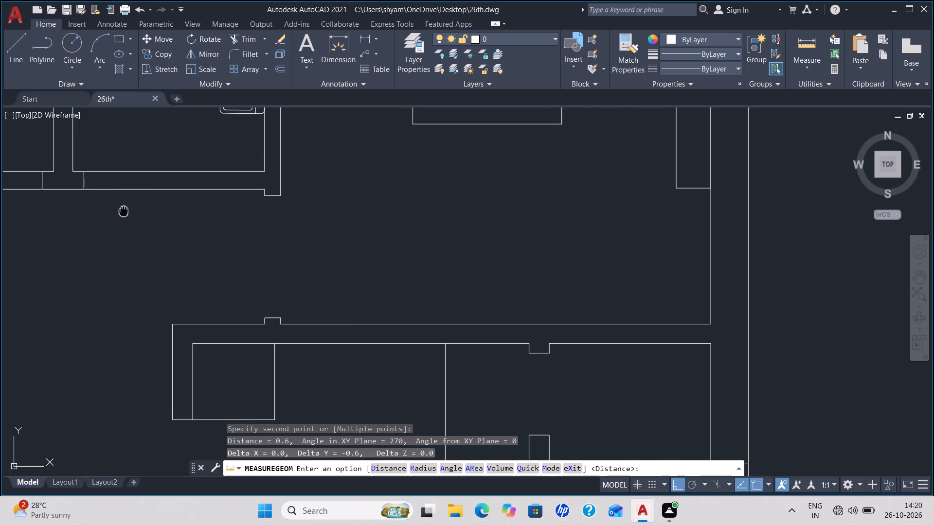
middle_drag(128, 212, 341, 276)
key(Escape)
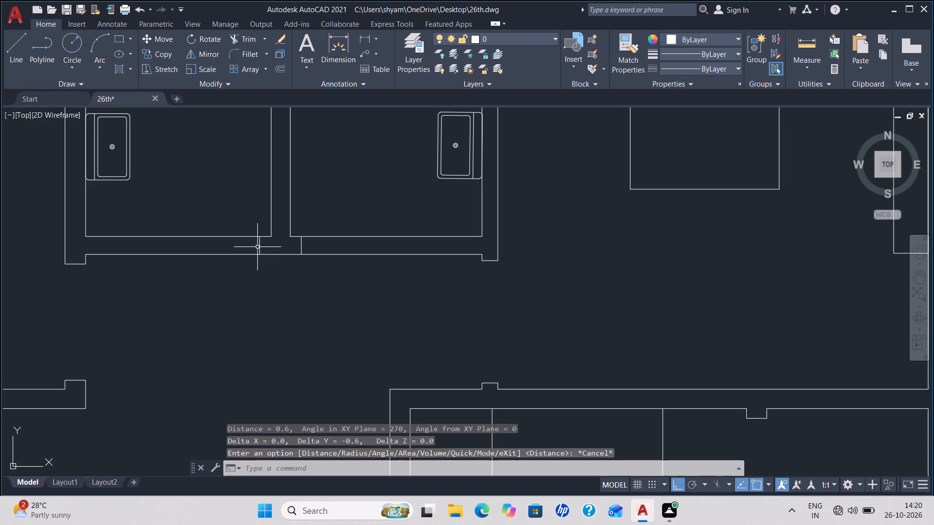
click(260, 245)
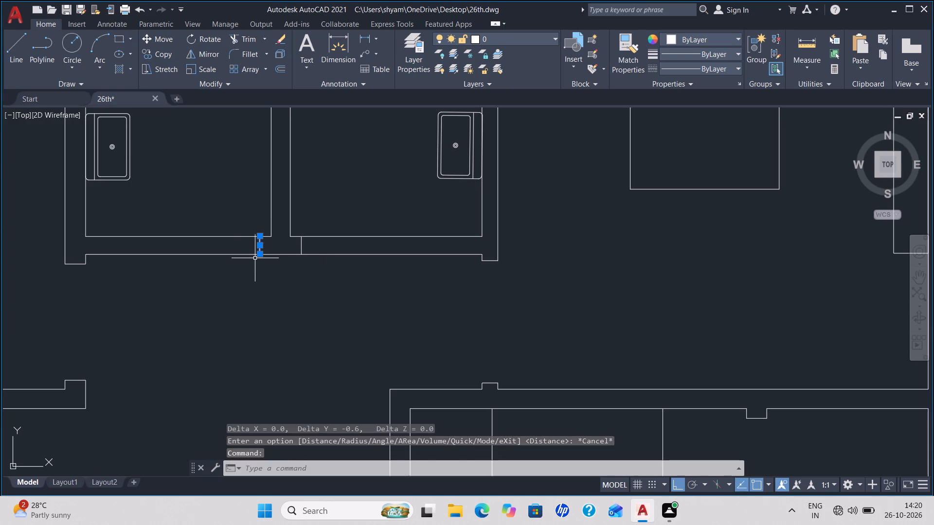
key(o)
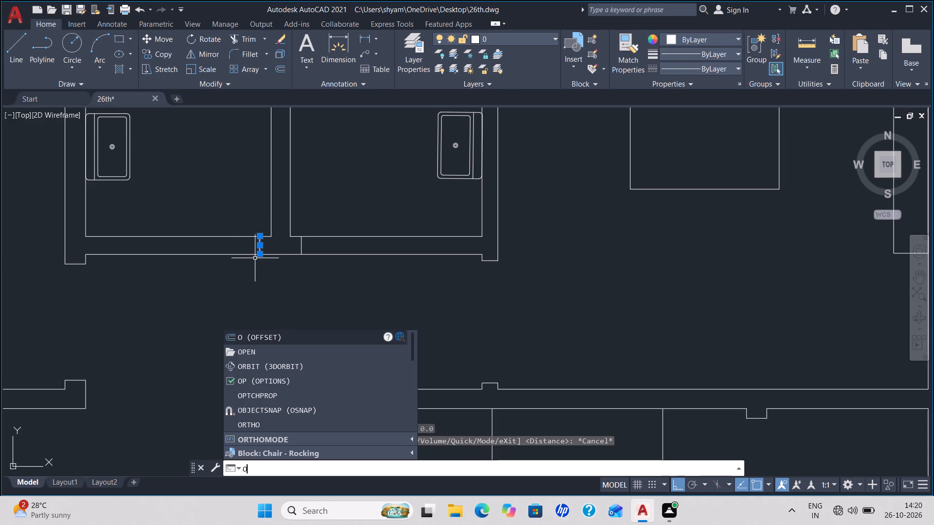
key(Return)
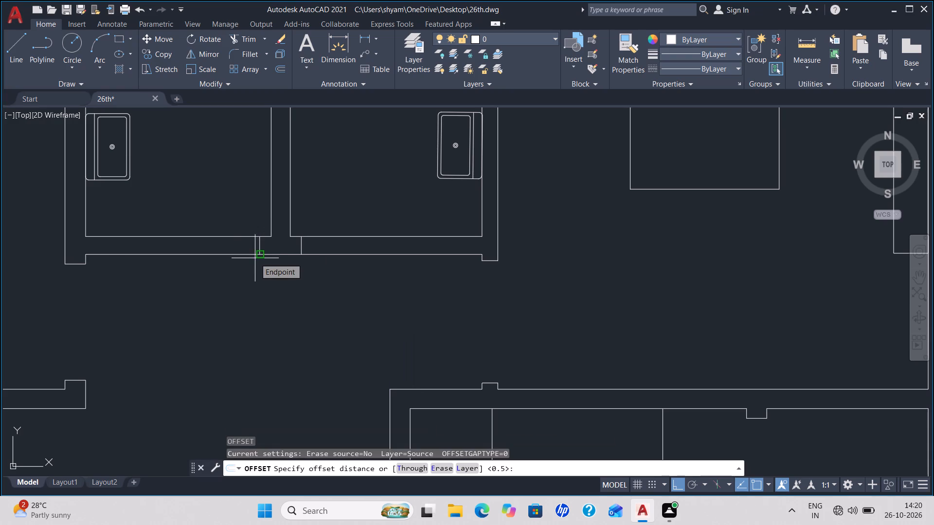
text(0.6)
key(Return)
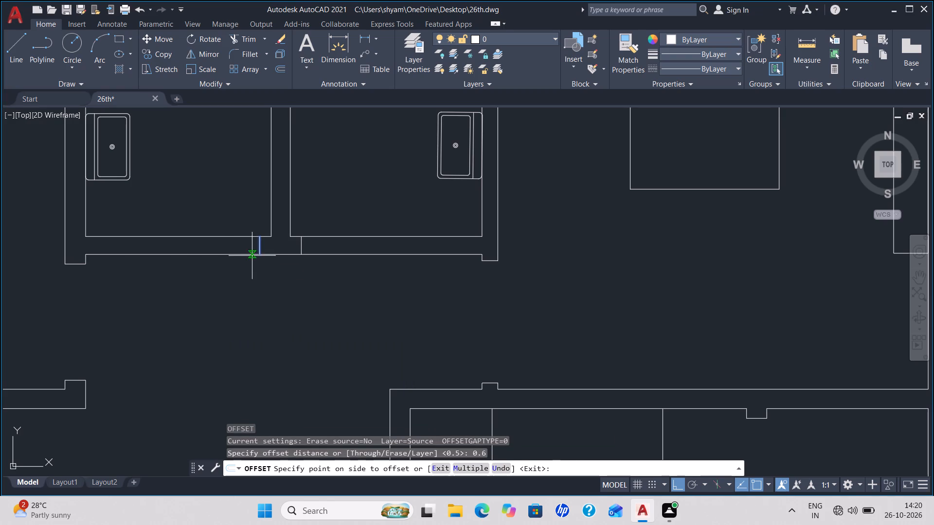
click(221, 247)
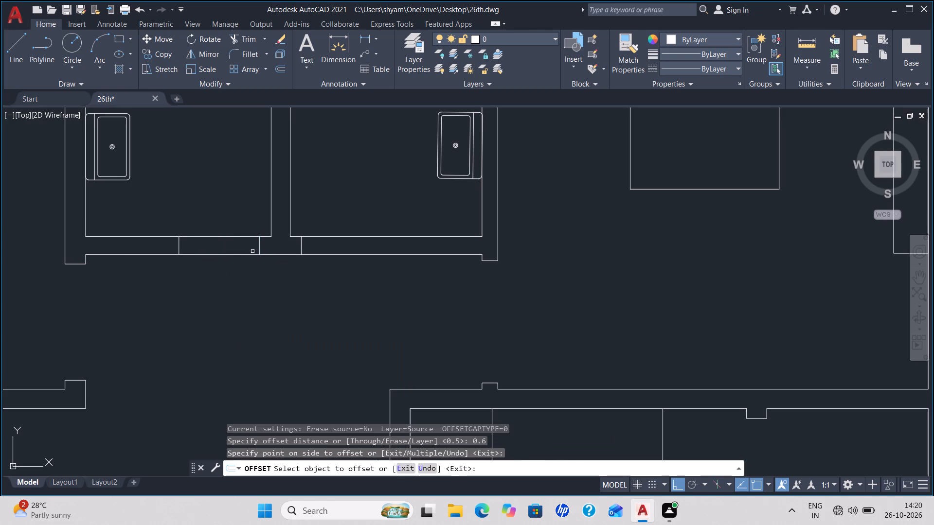
click(301, 244)
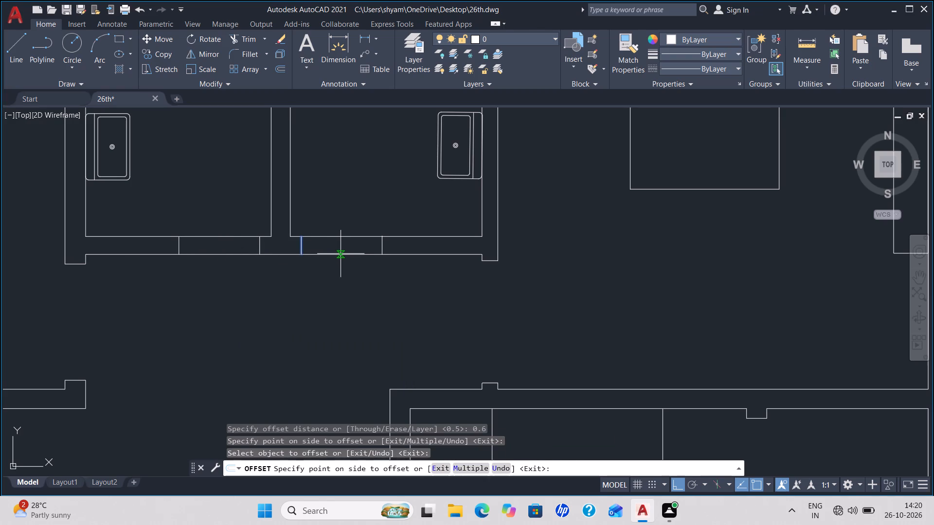
click(340, 253)
key(Escape)
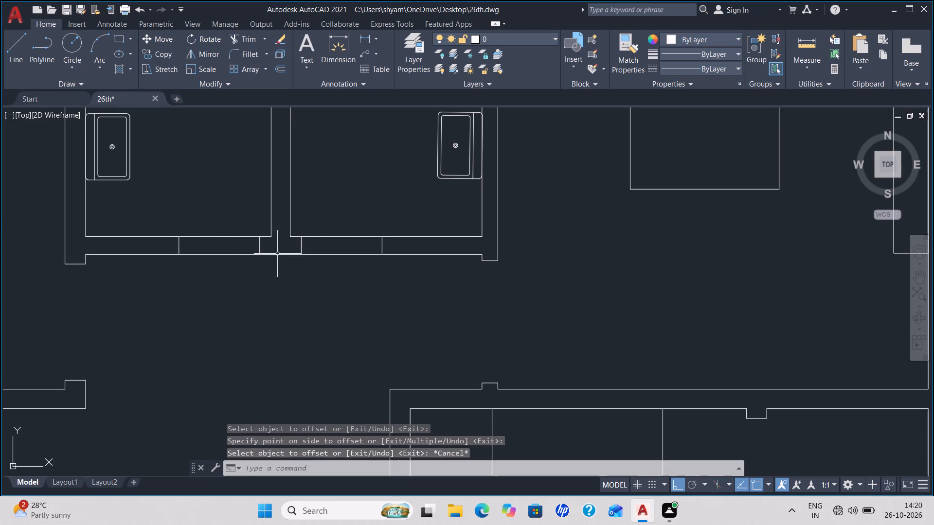
Trim both faces of the bathrooms' south wall between each pair of short lines to open a doorway into each bathroom.
text(tr)
key(space)
key(space)
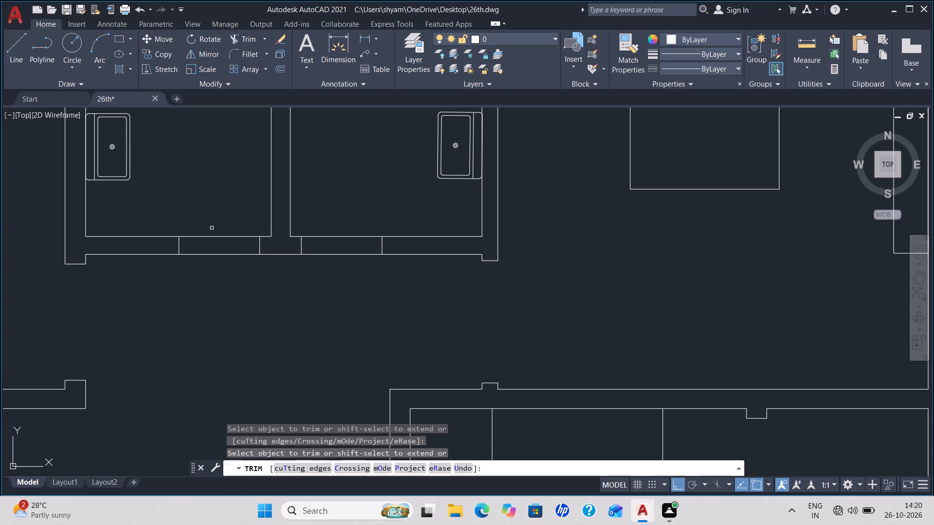
click(221, 237)
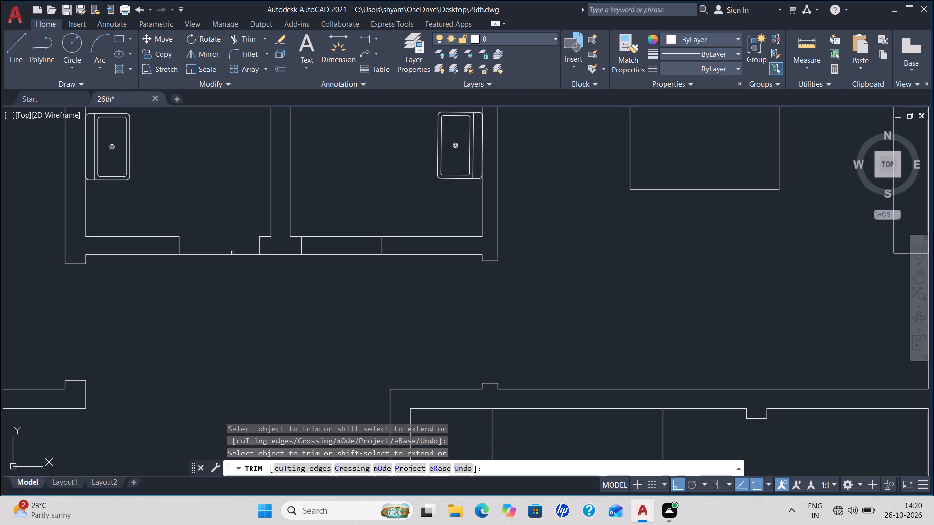
click(233, 255)
click(357, 235)
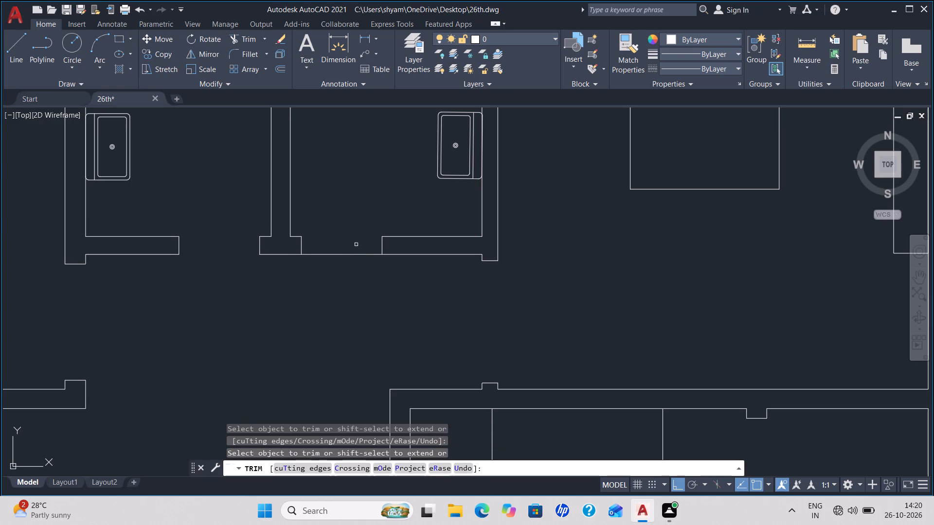
click(355, 254)
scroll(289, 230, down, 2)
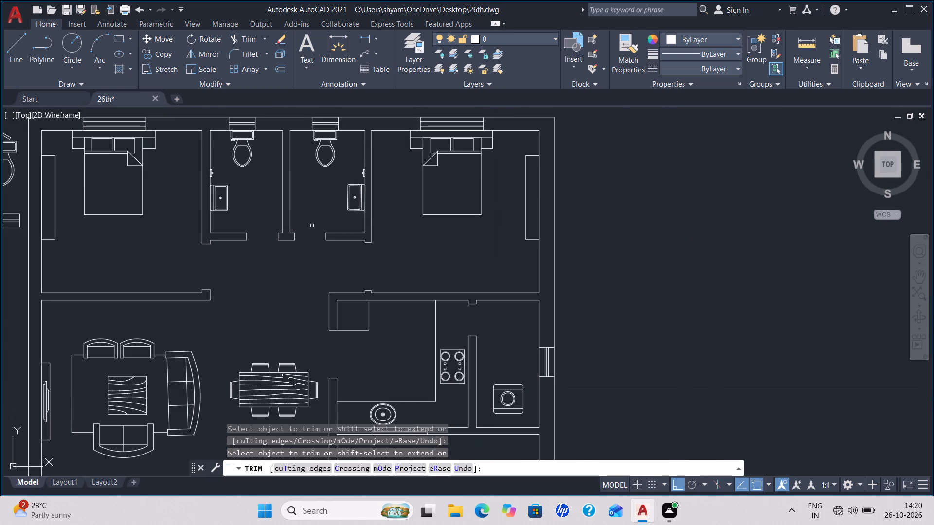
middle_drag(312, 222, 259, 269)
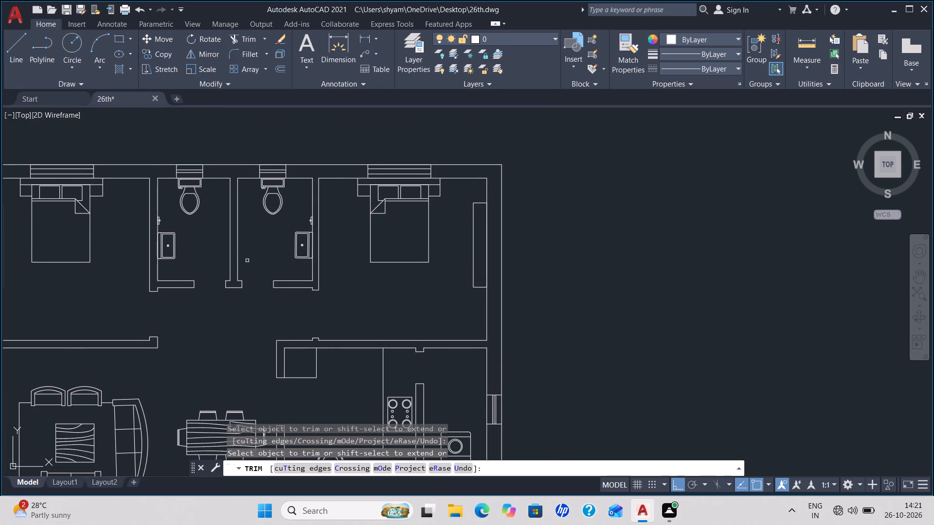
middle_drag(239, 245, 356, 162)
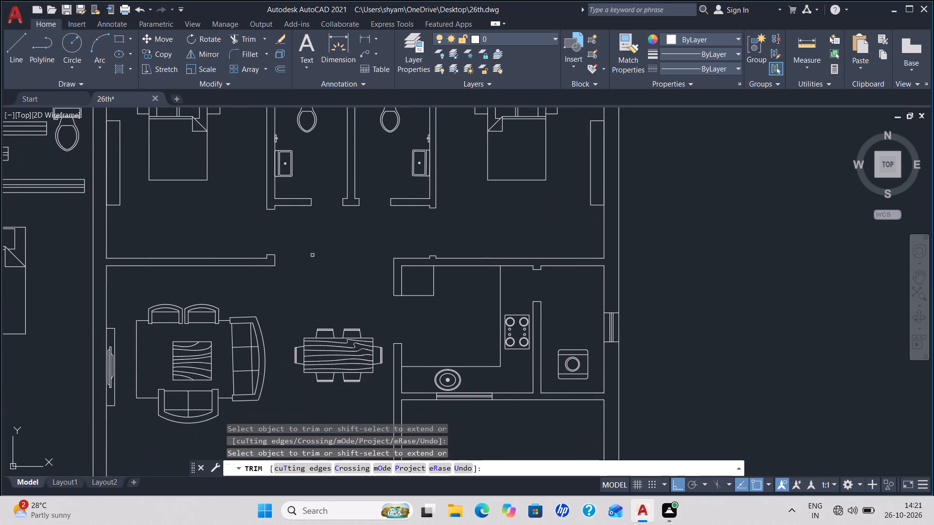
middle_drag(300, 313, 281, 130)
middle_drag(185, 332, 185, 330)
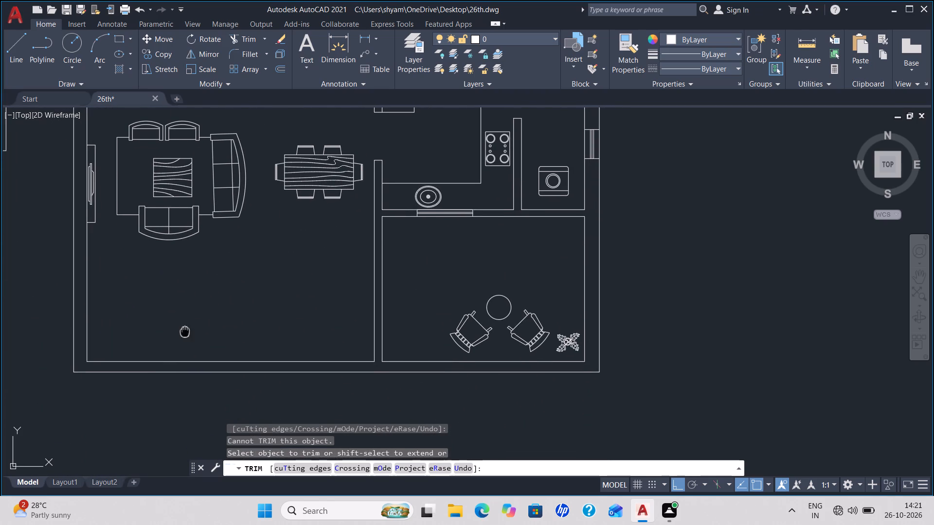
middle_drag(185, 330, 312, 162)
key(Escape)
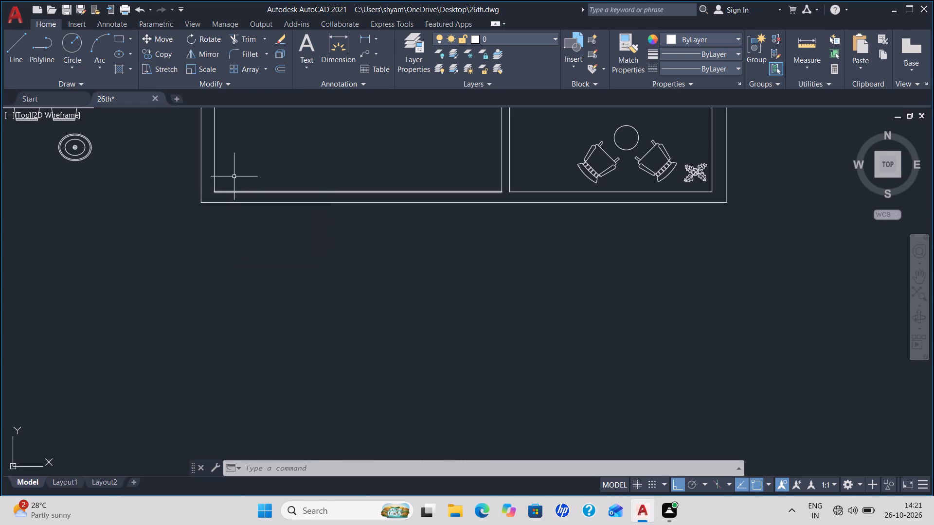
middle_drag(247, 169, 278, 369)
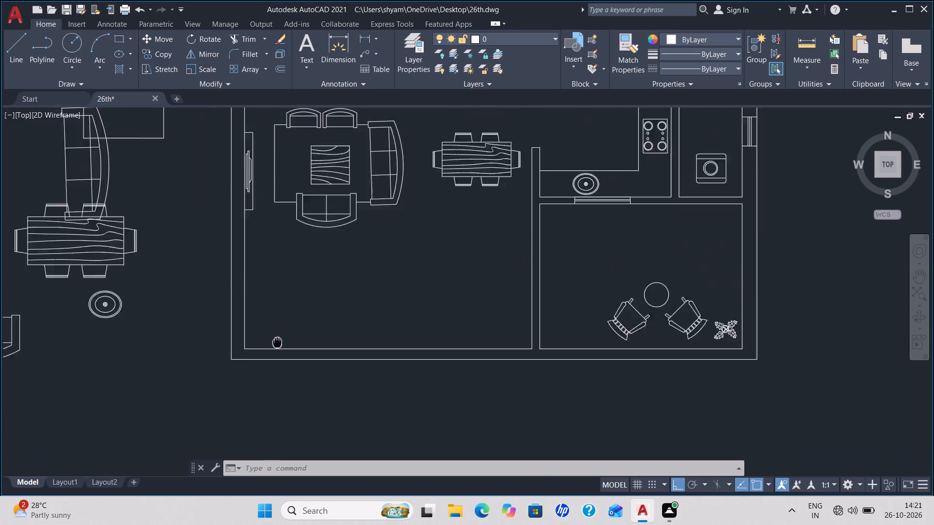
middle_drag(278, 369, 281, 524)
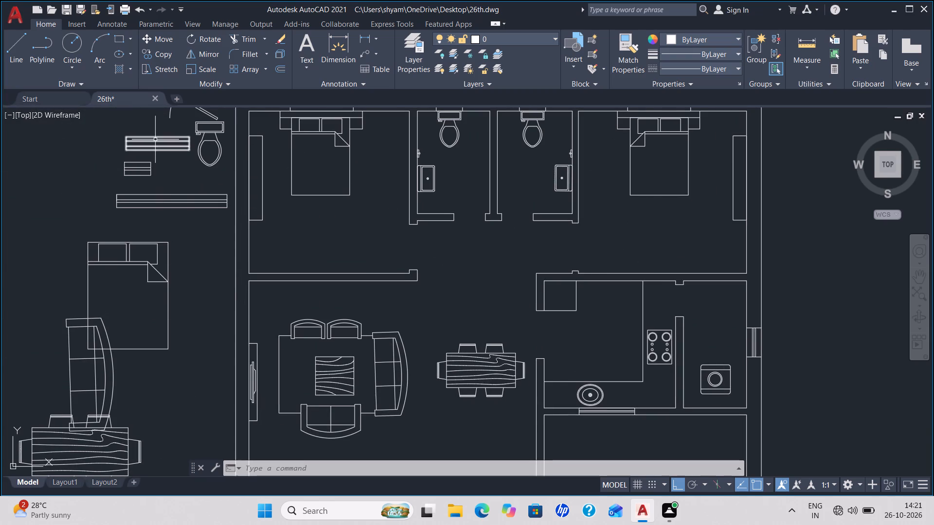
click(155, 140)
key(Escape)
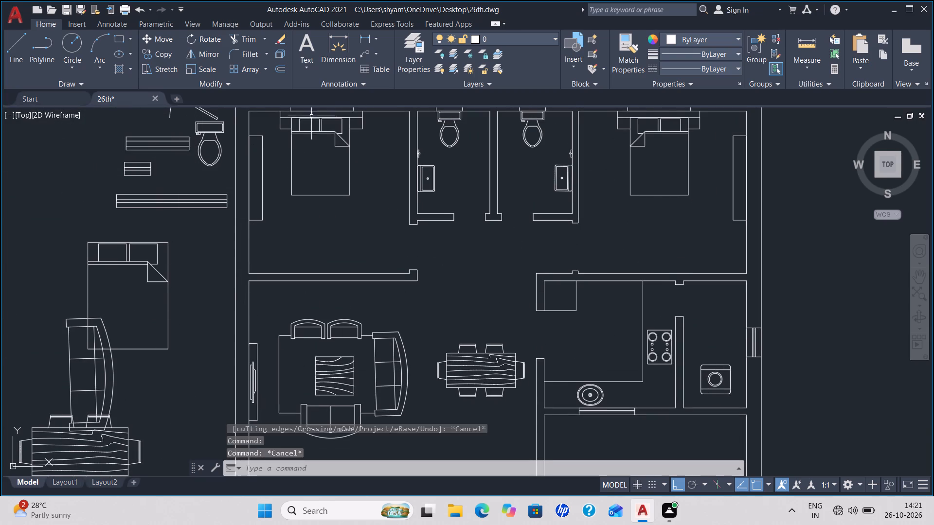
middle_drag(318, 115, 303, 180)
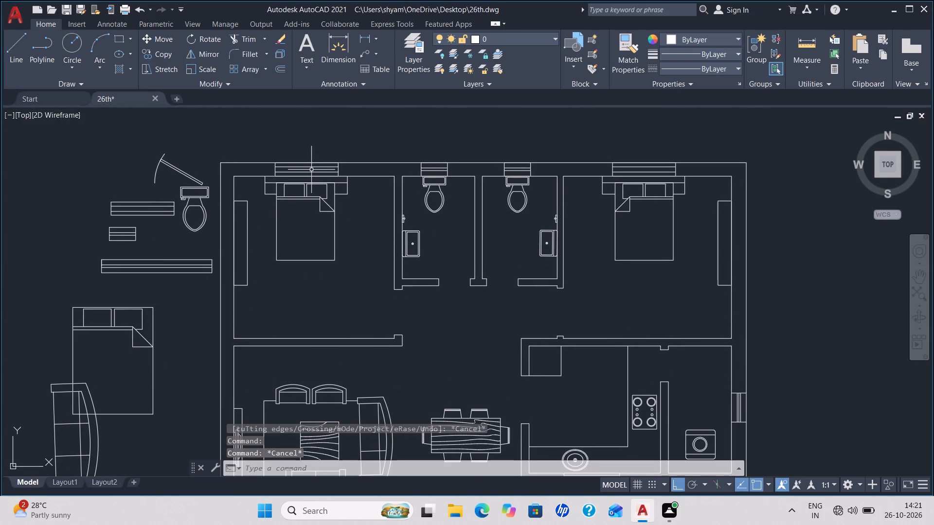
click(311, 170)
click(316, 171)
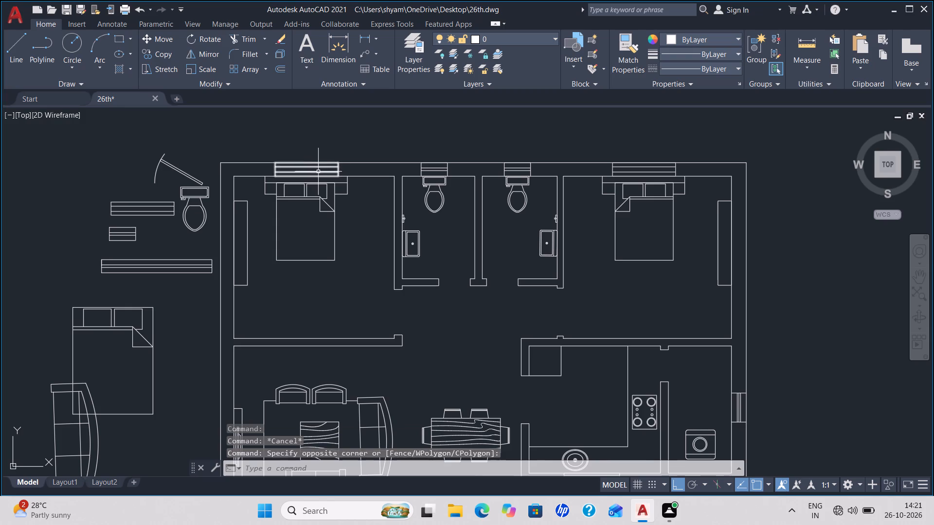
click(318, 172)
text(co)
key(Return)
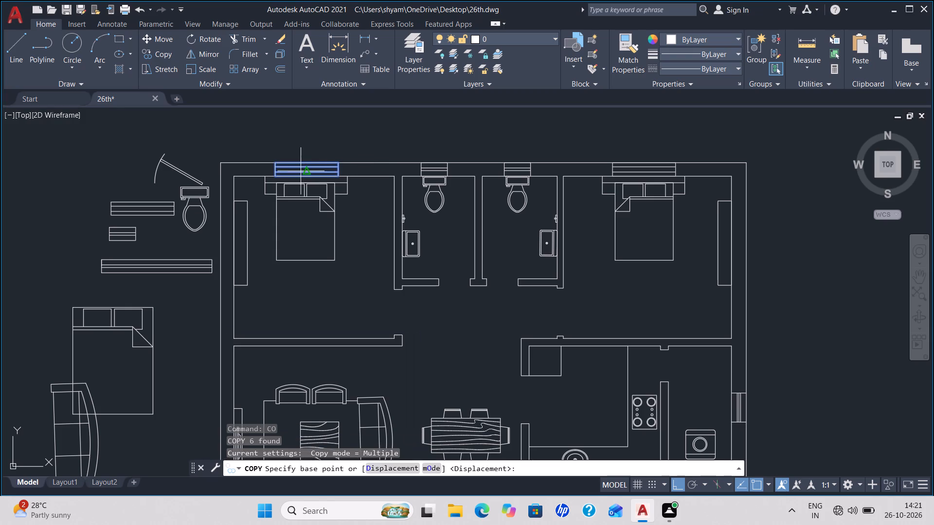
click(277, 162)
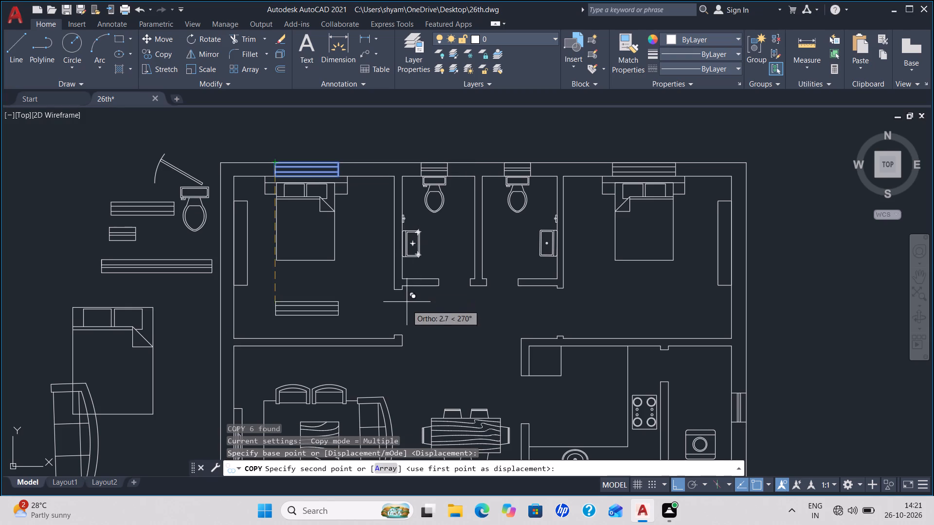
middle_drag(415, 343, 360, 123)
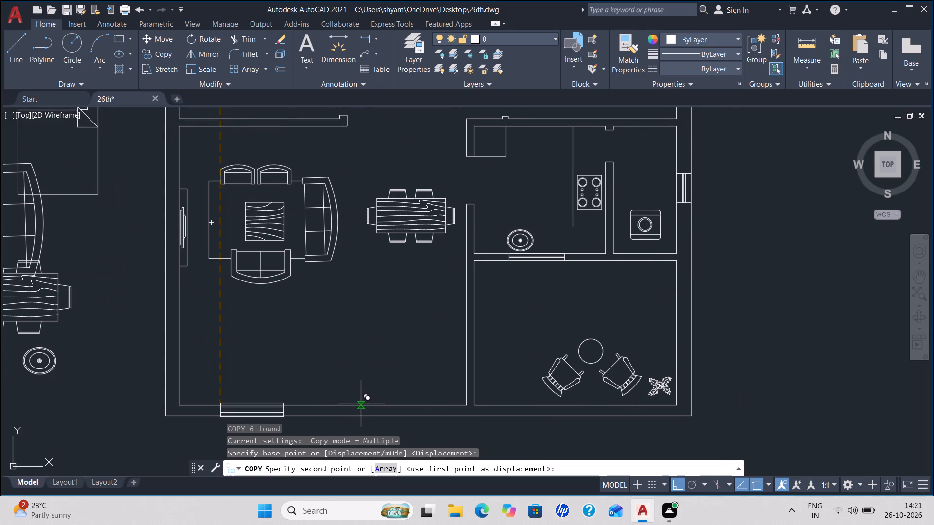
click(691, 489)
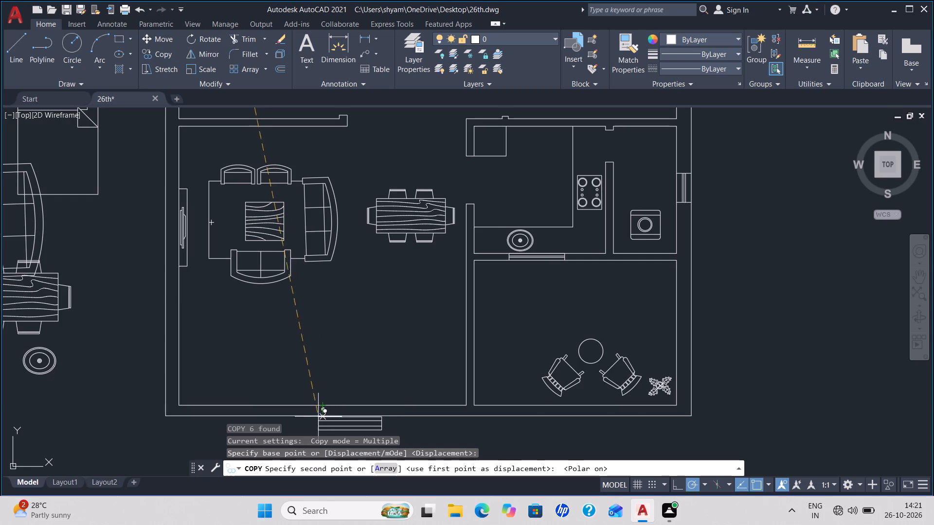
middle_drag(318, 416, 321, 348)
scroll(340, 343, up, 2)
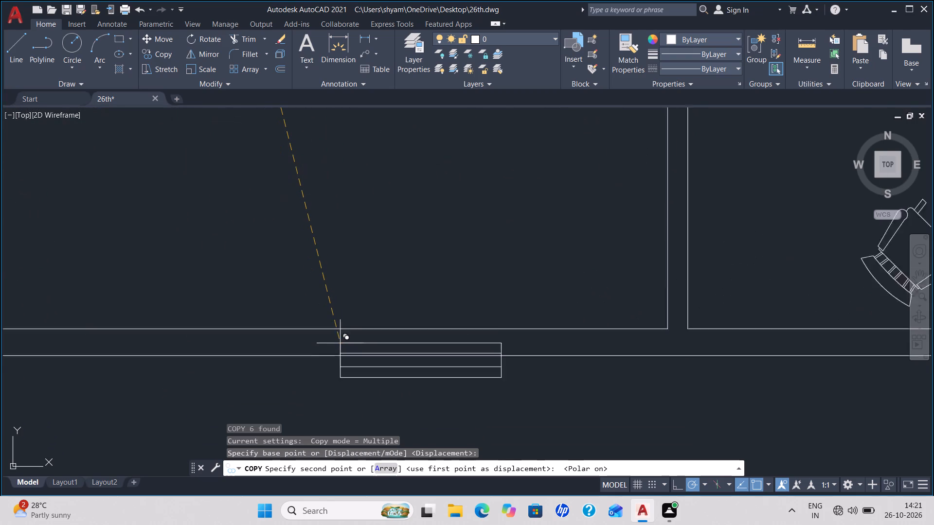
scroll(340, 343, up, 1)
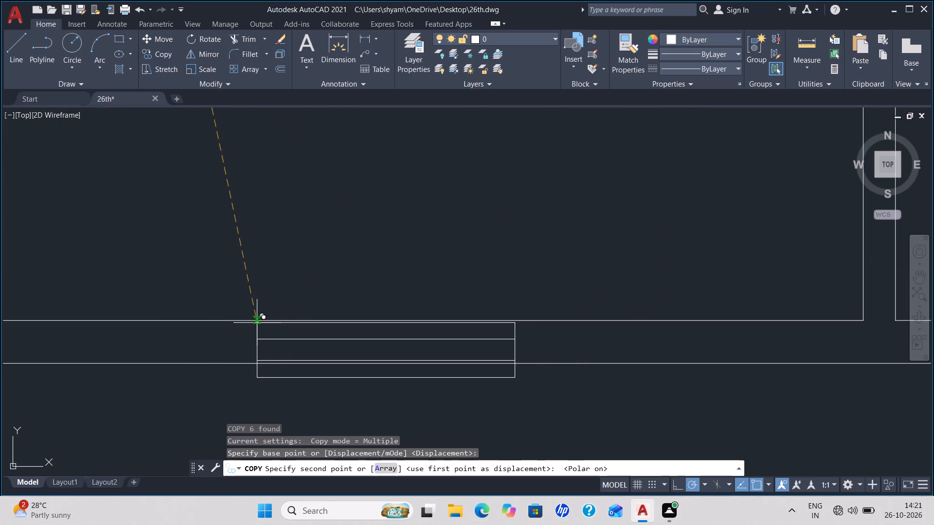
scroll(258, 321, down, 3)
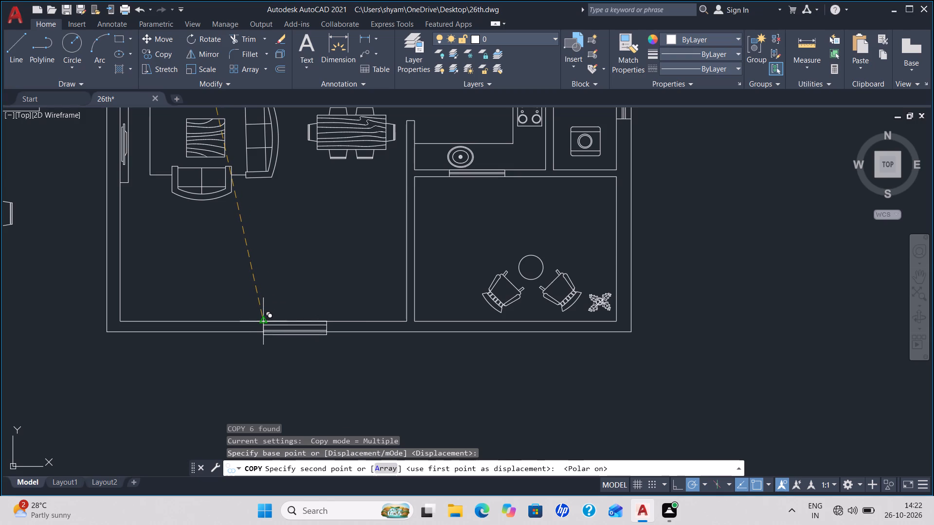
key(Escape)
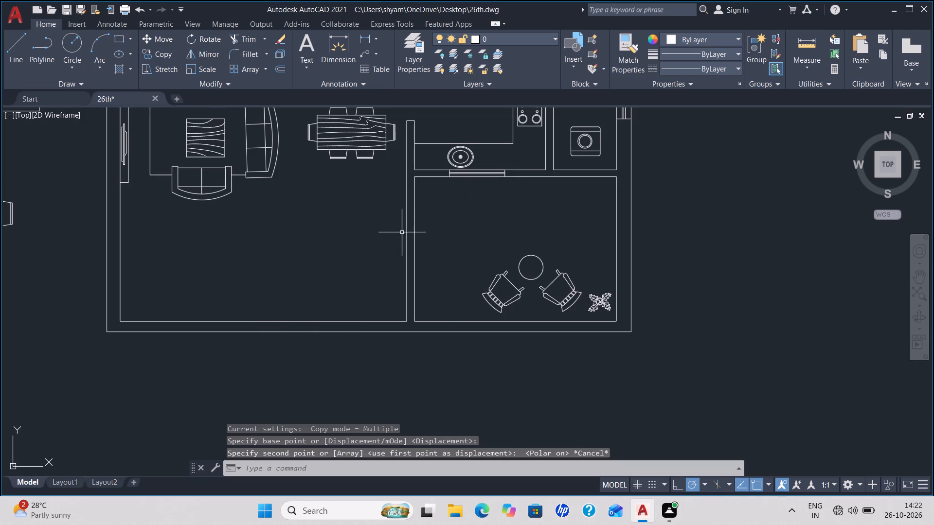
Copy the northwest bedroom's window from its outer corner onto the inner line of the living room's south wall.
scroll(305, 278, down, 1)
middle_drag(298, 269, 245, 448)
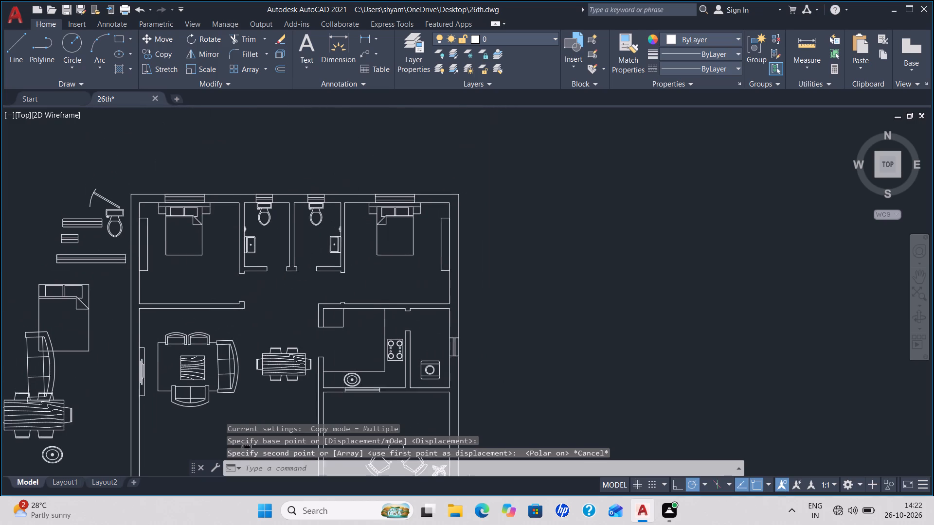
middle_drag(245, 448, 242, 448)
click(180, 201)
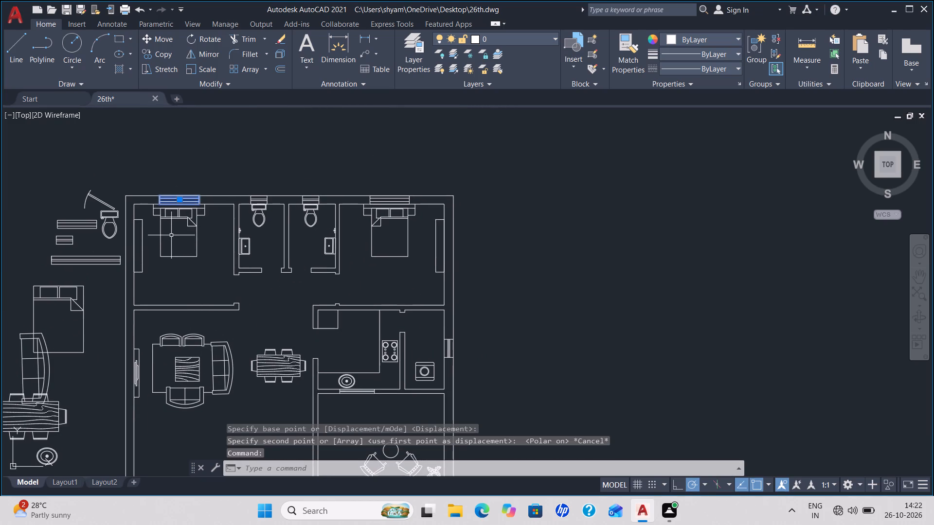
key(c)
key(o)
key(Return)
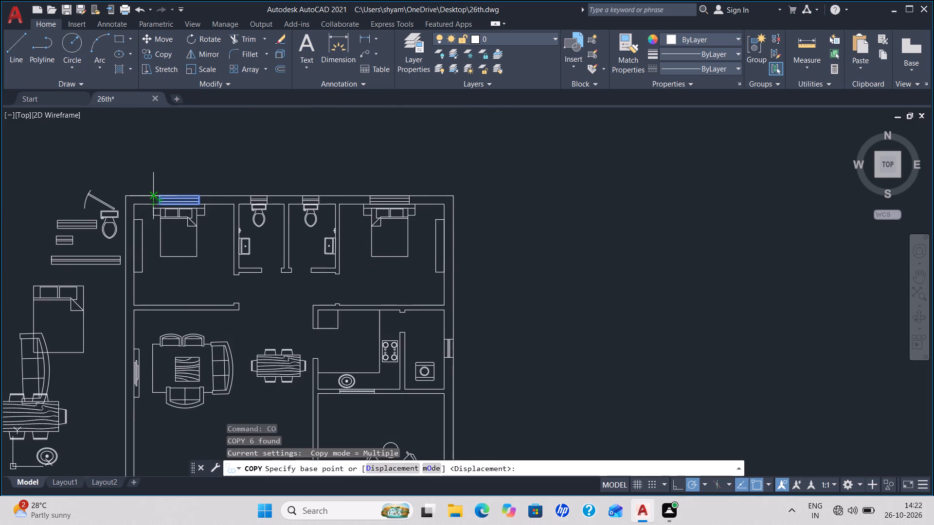
click(158, 194)
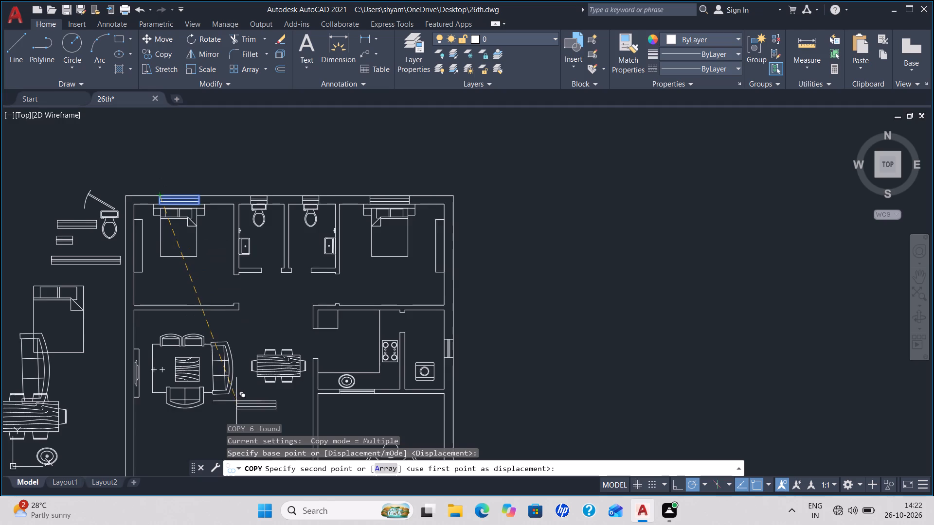
middle_drag(232, 379, 226, 198)
scroll(225, 287, up, 2)
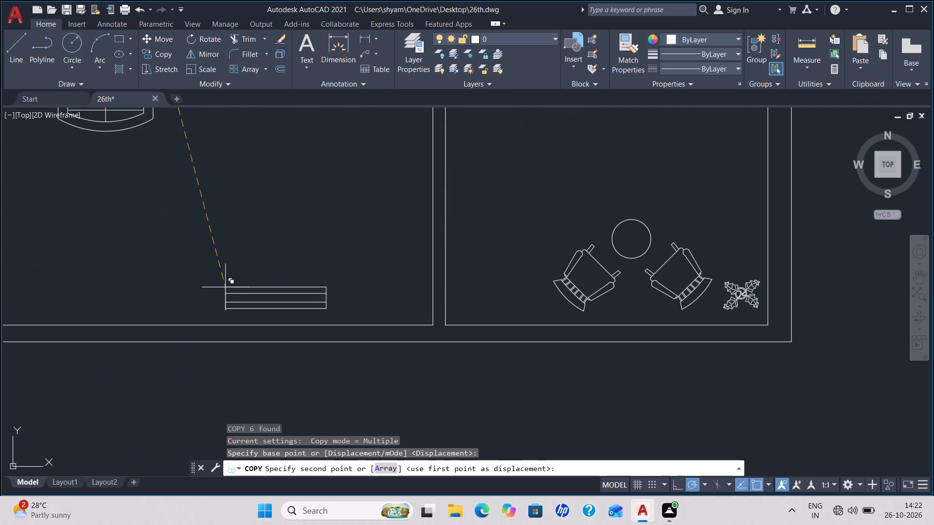
middle_drag(194, 358, 246, 240)
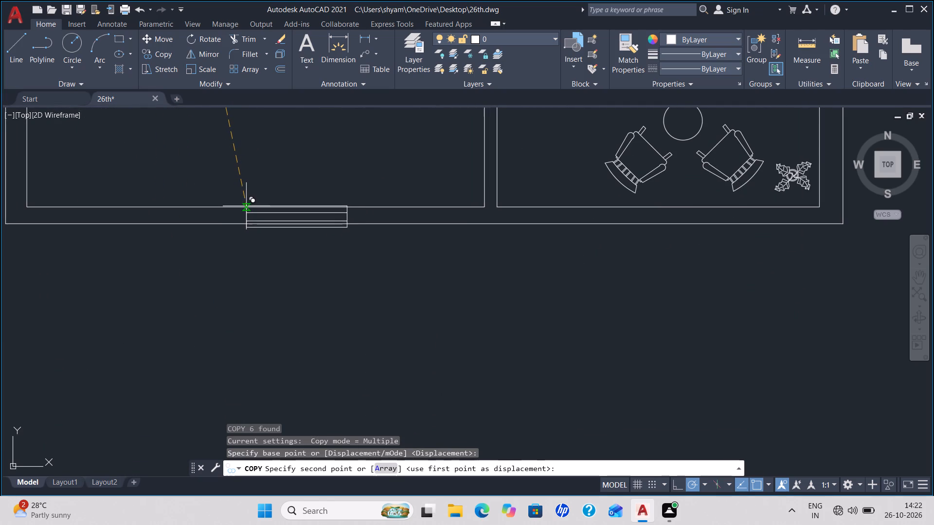
scroll(243, 205, up, 2)
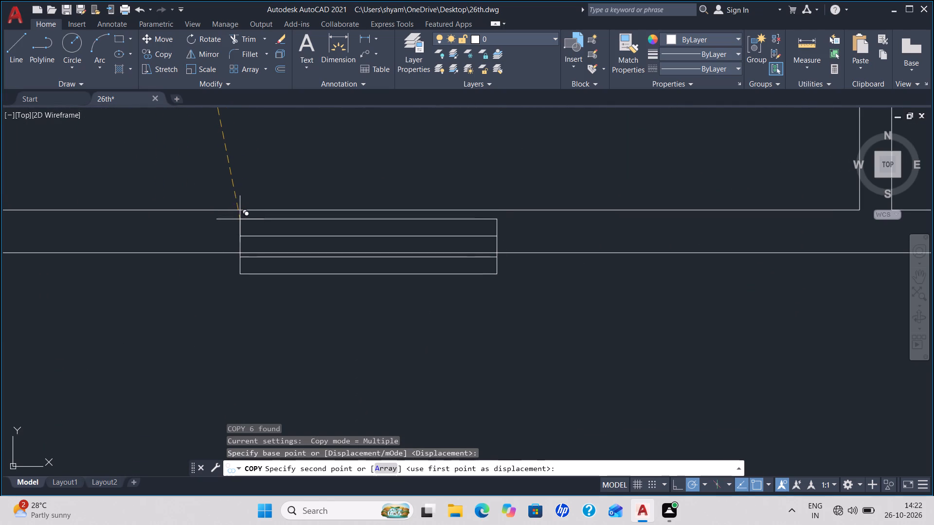
click(238, 210)
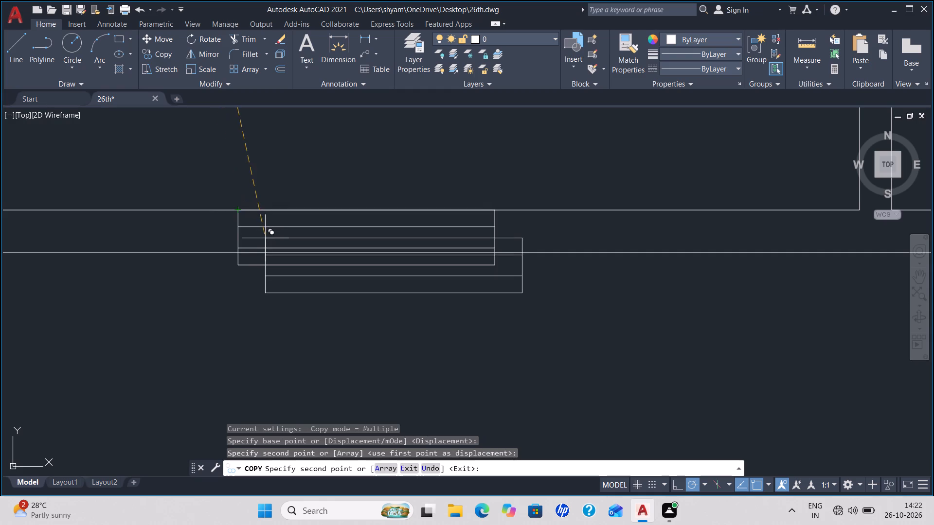
key(Escape)
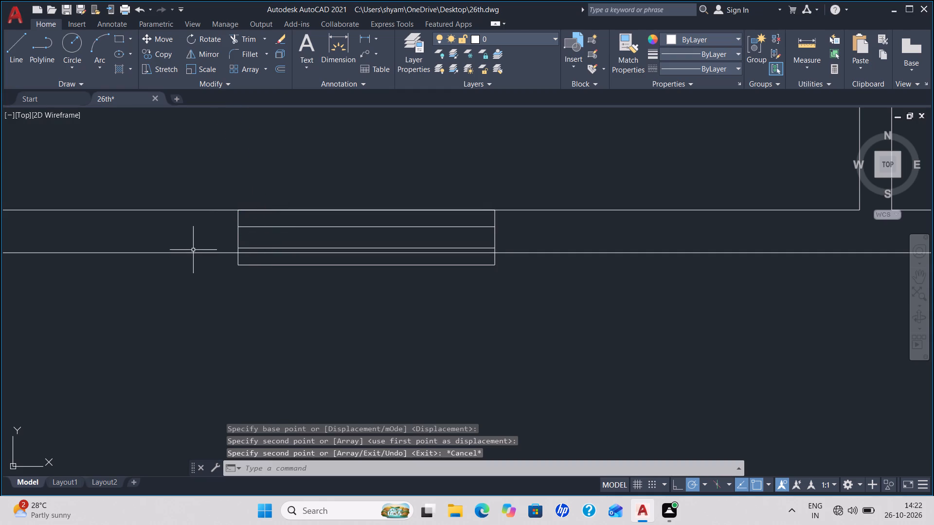
Erase the outer line of the house's south wall.
click(190, 251)
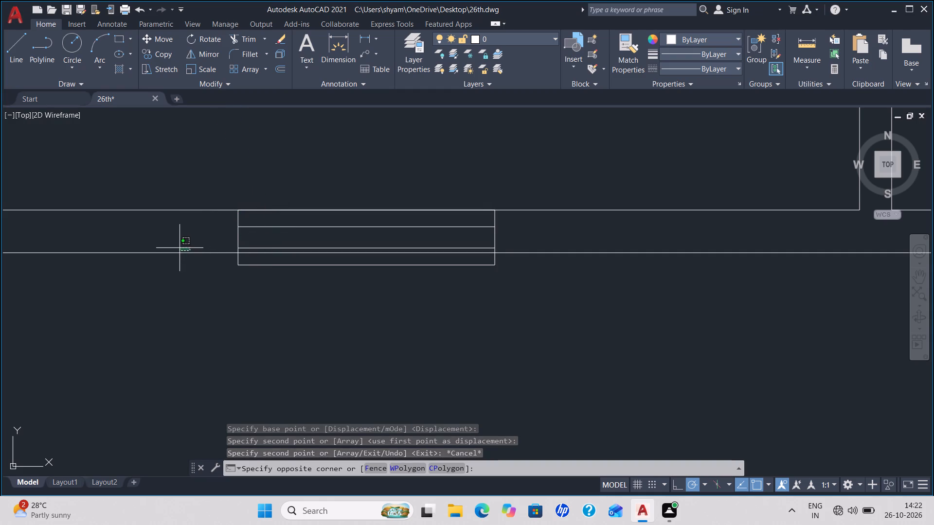
click(176, 254)
key(Delete)
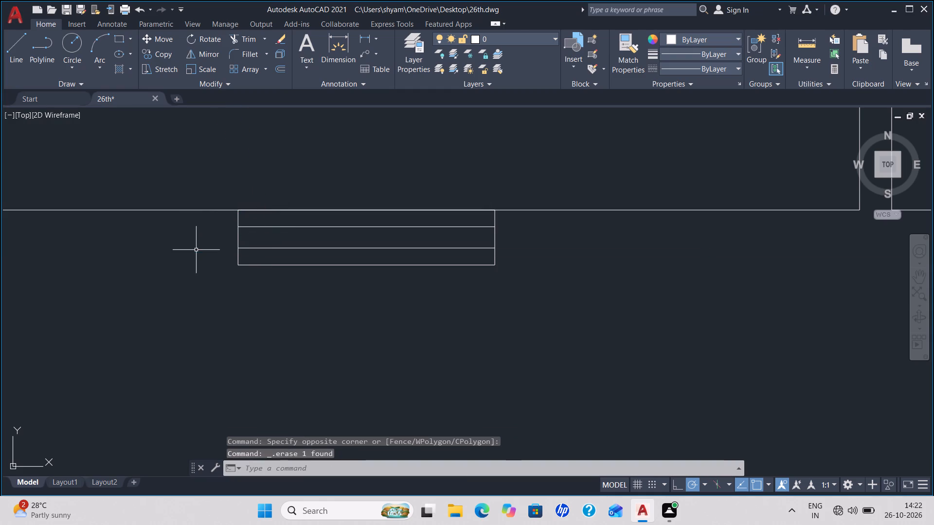
Offset the inner line of the living room's south wall outward by 0.3.
scroll(149, 280, down, 2)
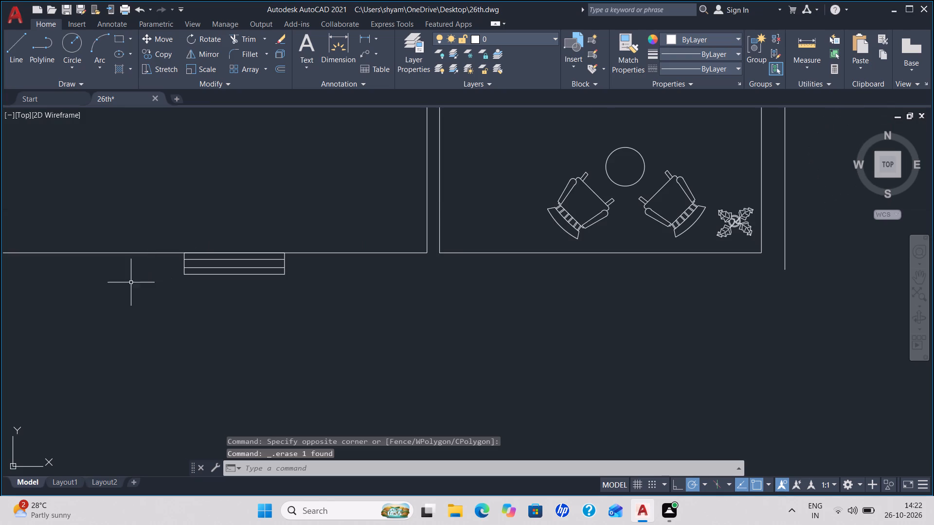
middle_drag(110, 288, 293, 239)
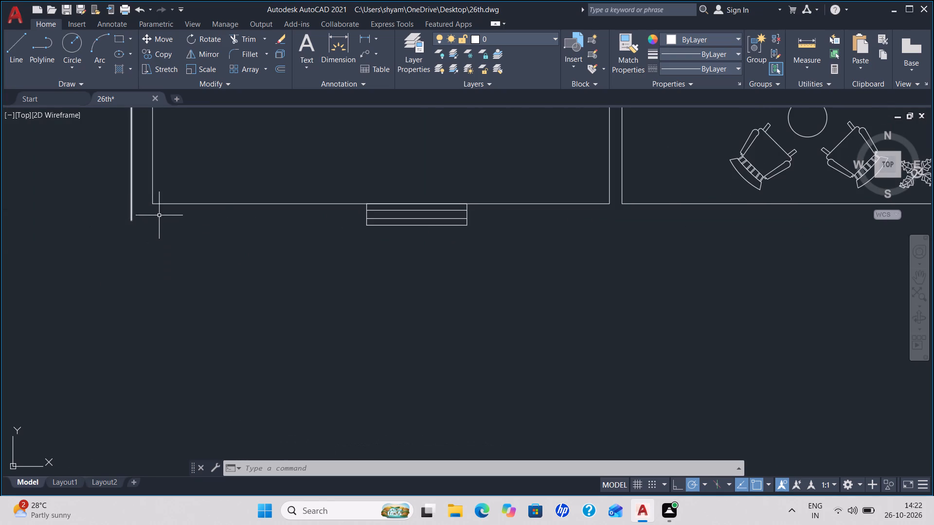
click(207, 204)
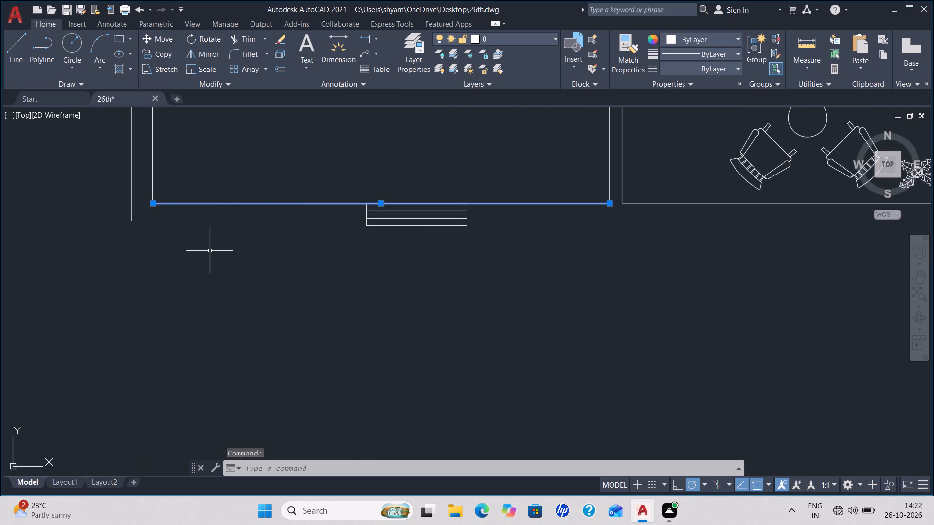
key(o)
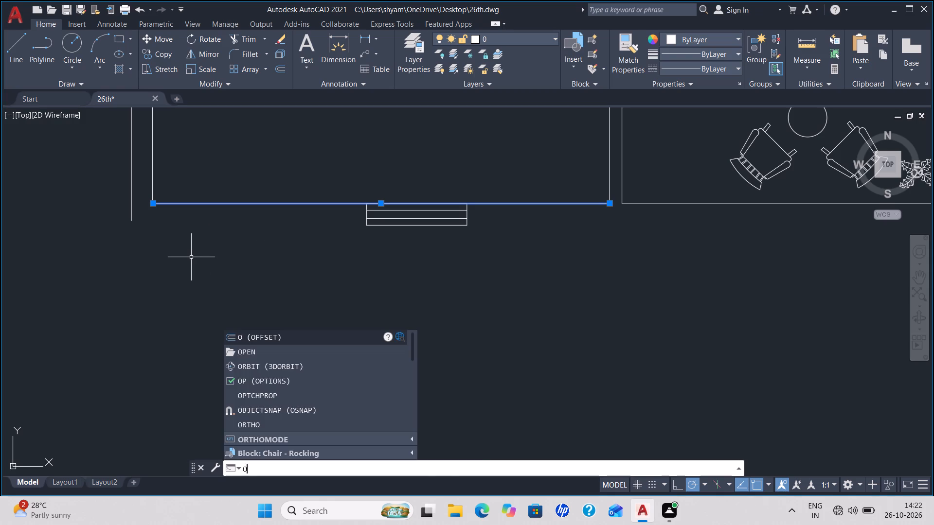
key(Return)
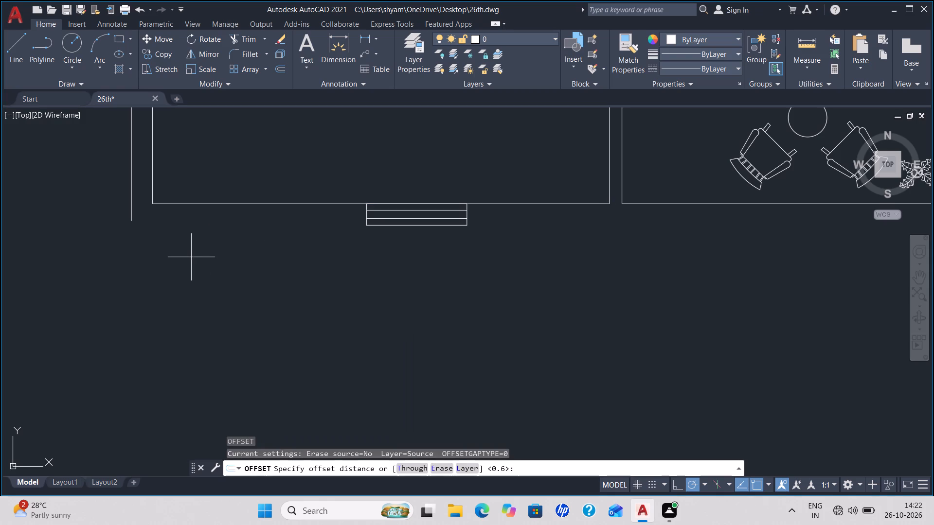
key(0)
key(period)
key(3)
key(Return)
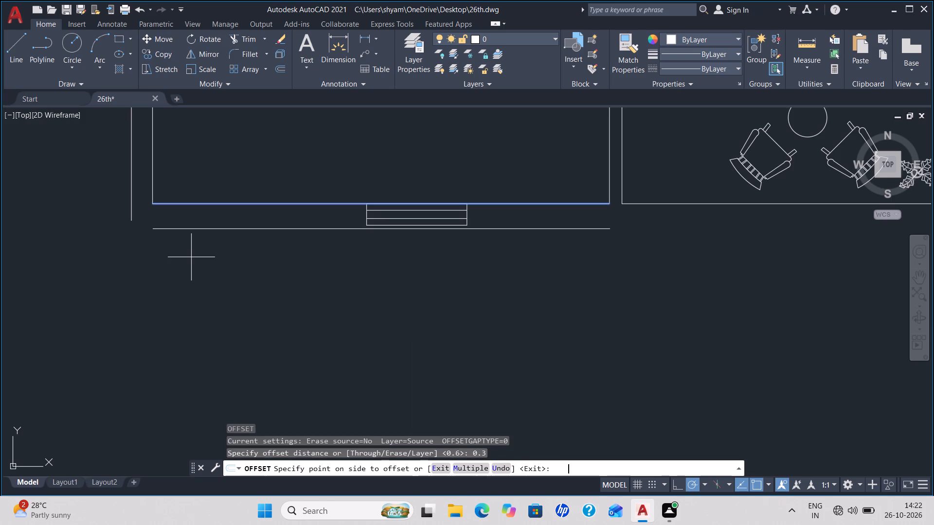
click(191, 258)
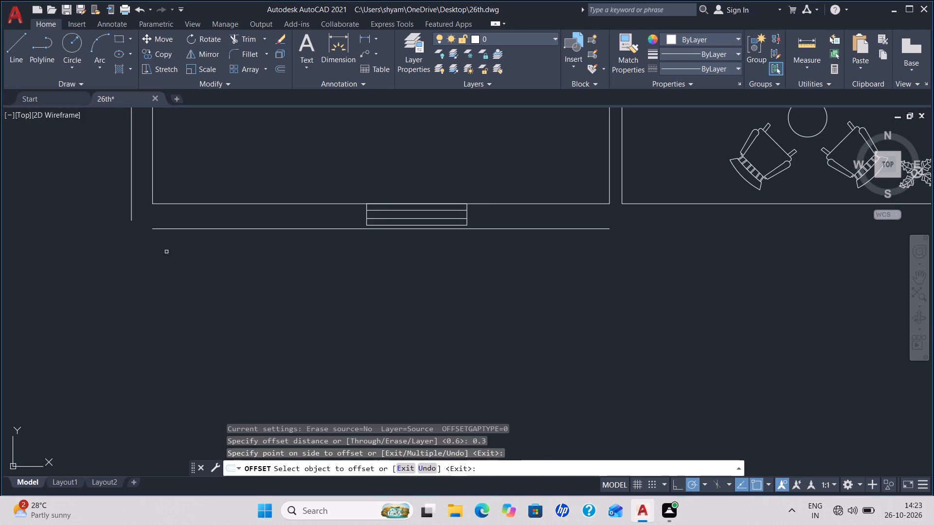
key(Escape)
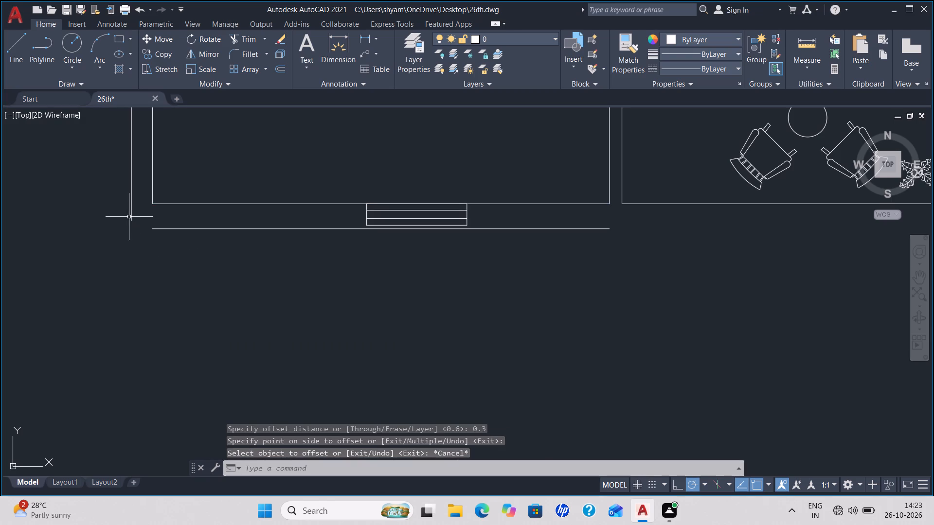
Stretch the south ends of the house's west and east outer wall lines southward past the new outer line of the south wall.
click(131, 214)
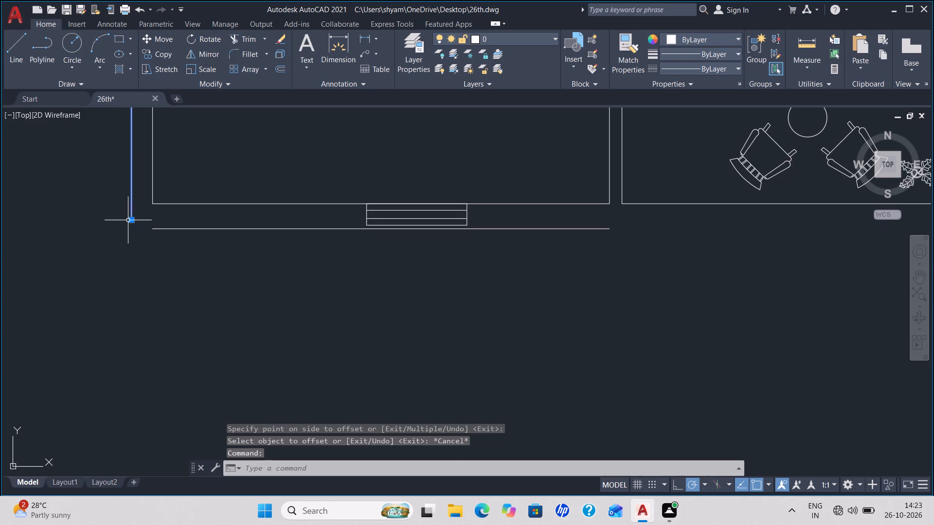
click(130, 221)
click(127, 249)
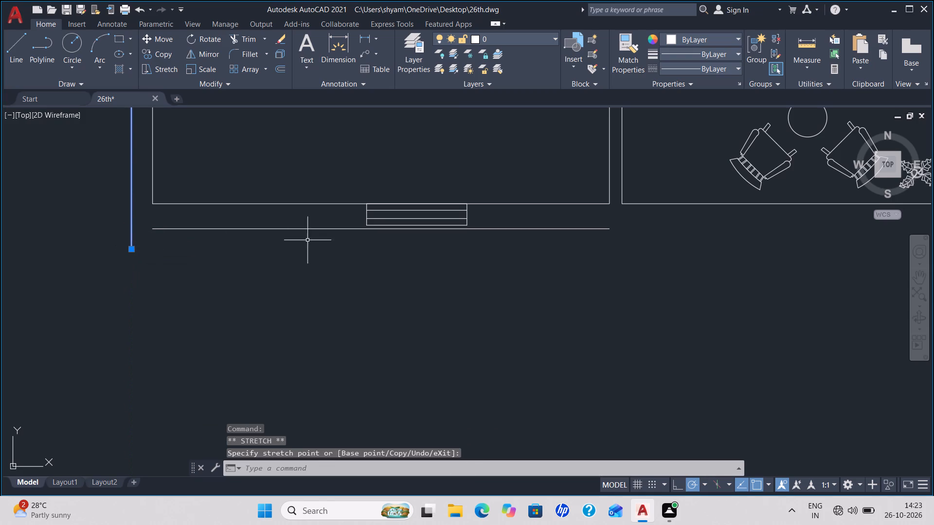
middle_drag(395, 278, 53, 278)
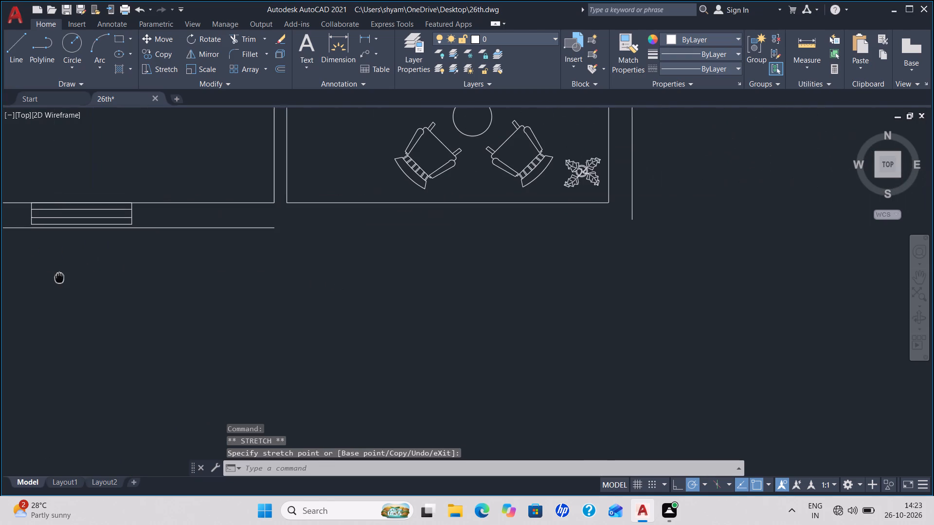
middle_drag(53, 278, 51, 279)
click(623, 217)
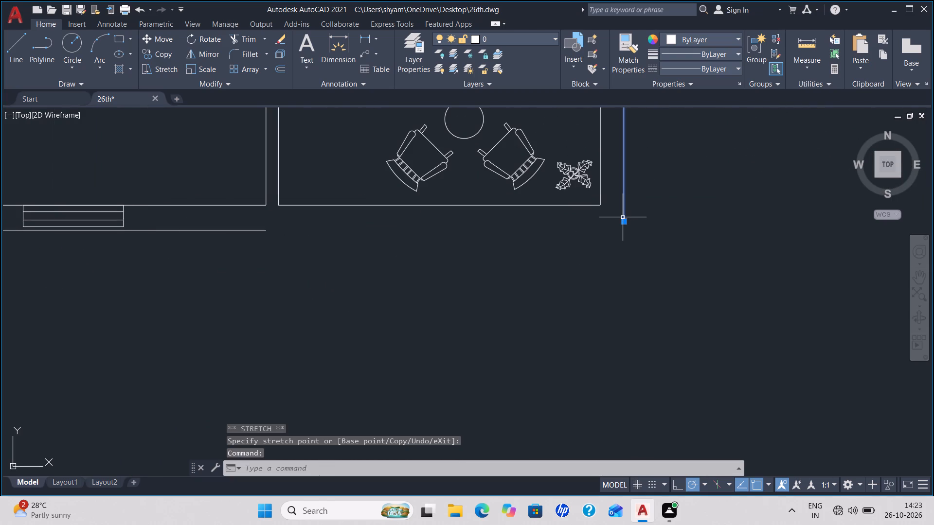
click(625, 222)
click(627, 244)
key(Escape)
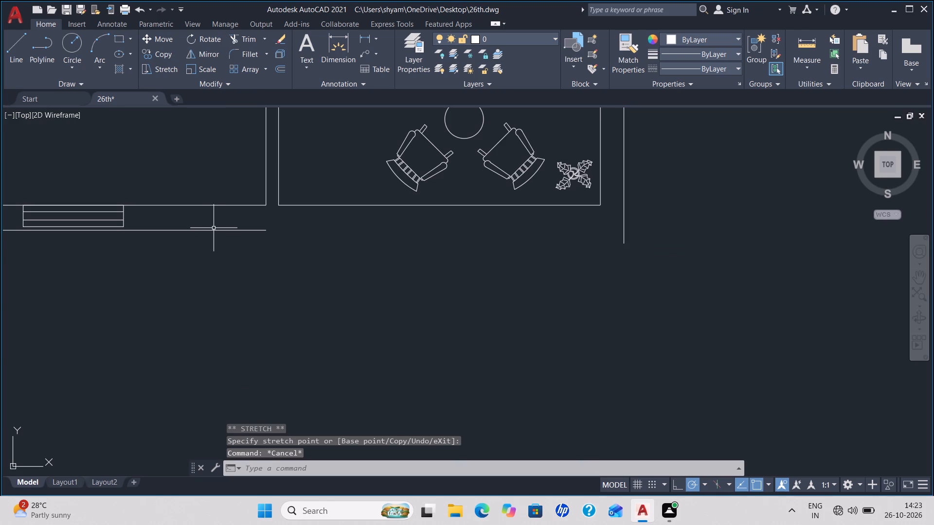
Extend both ends of the new south outer line to the west and east outer wall lines.
key(e)
key(x)
key(Return)
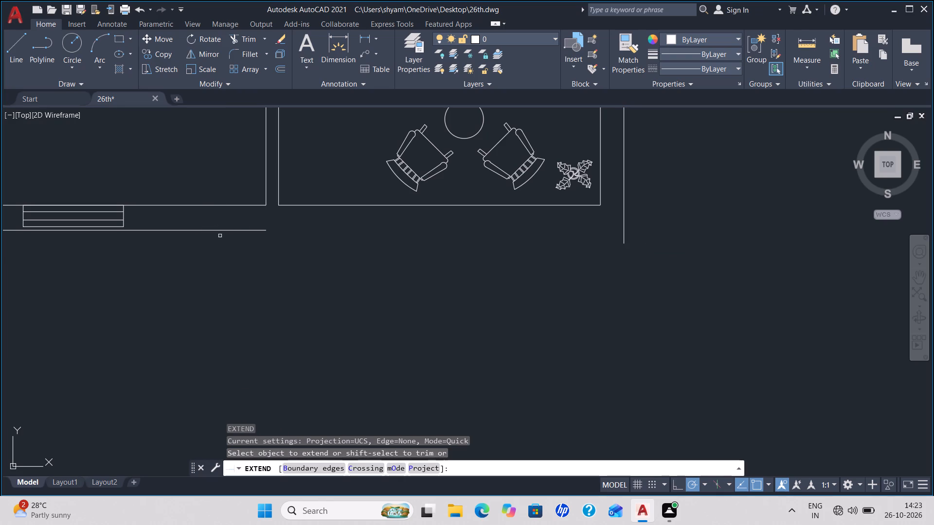
click(225, 230)
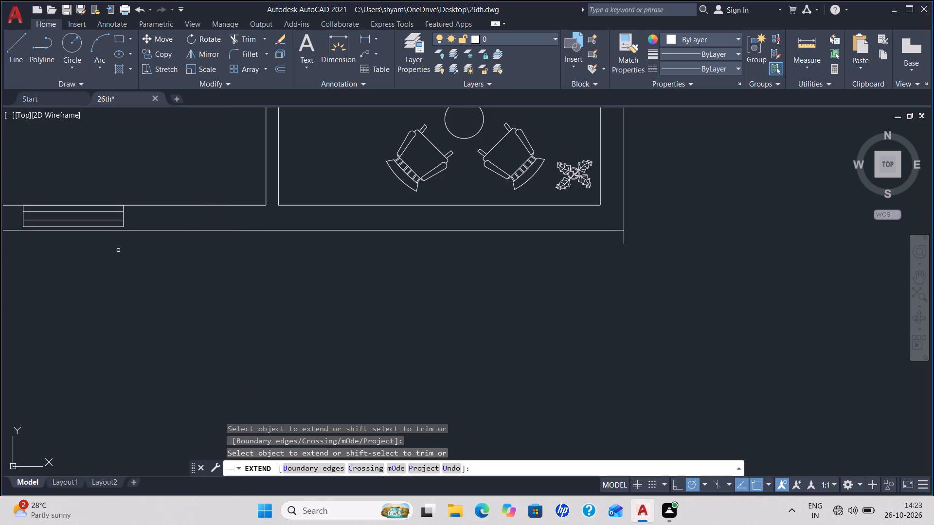
middle_drag(117, 251, 438, 281)
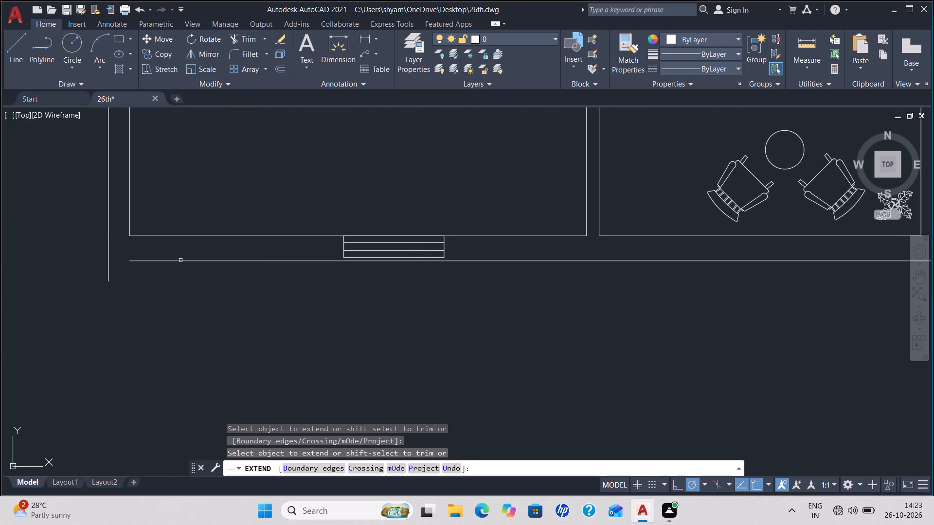
click(171, 260)
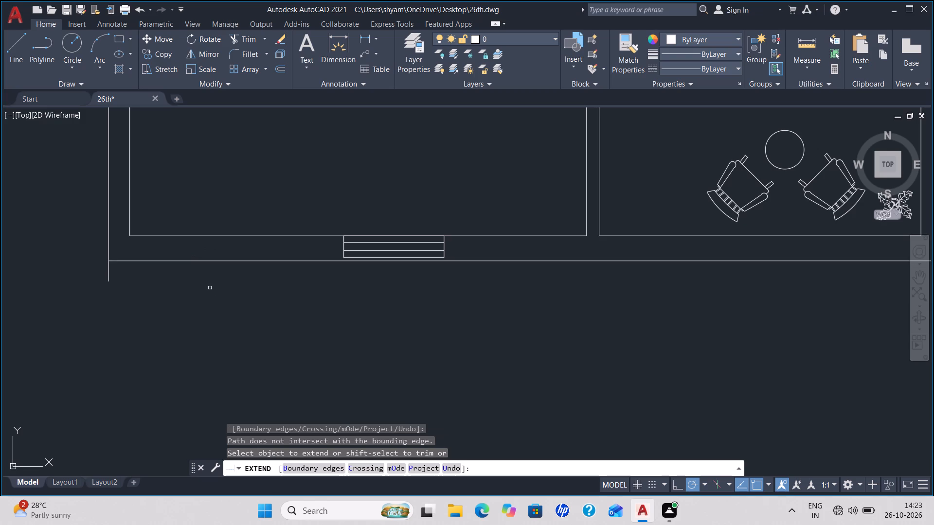
key(Escape)
Trim the ends of the west and east outer wall lines that overhang the south outer line.
key(t)
key(r)
key(space)
key(space)
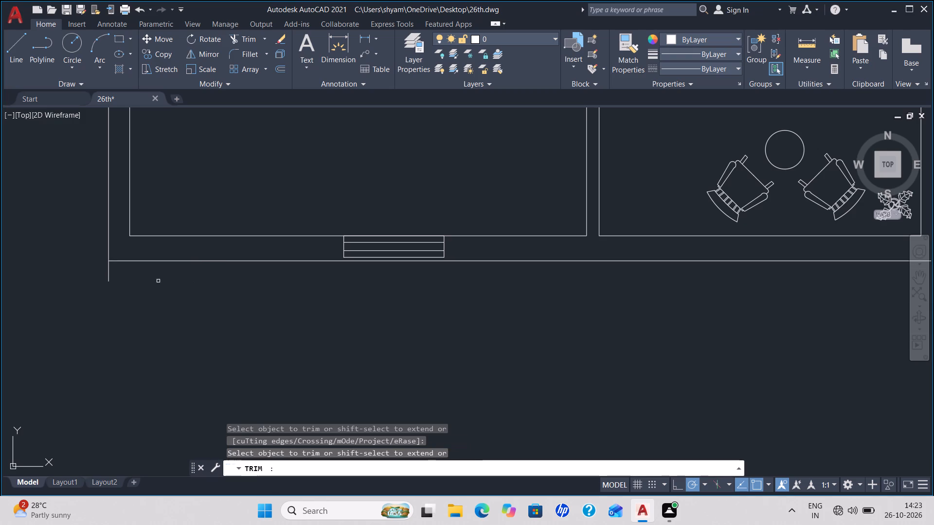
click(109, 273)
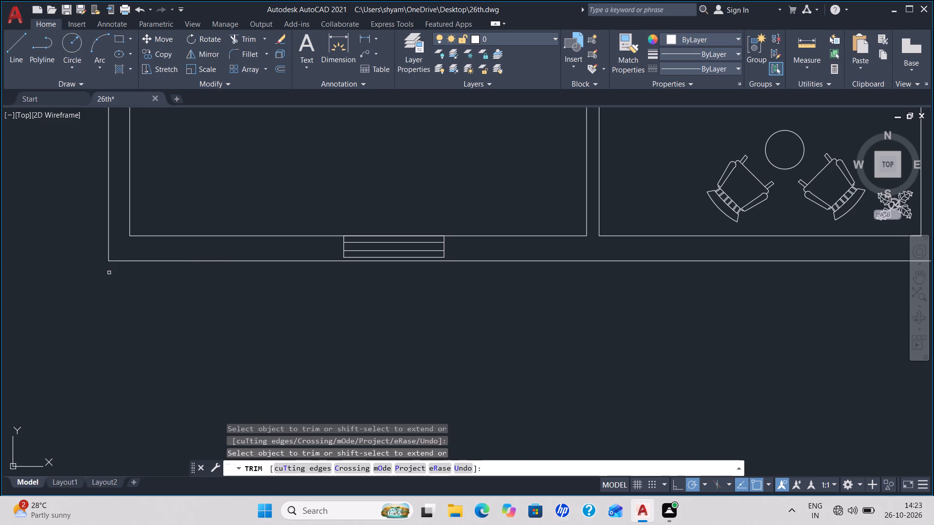
middle_drag(450, 306, 18, 217)
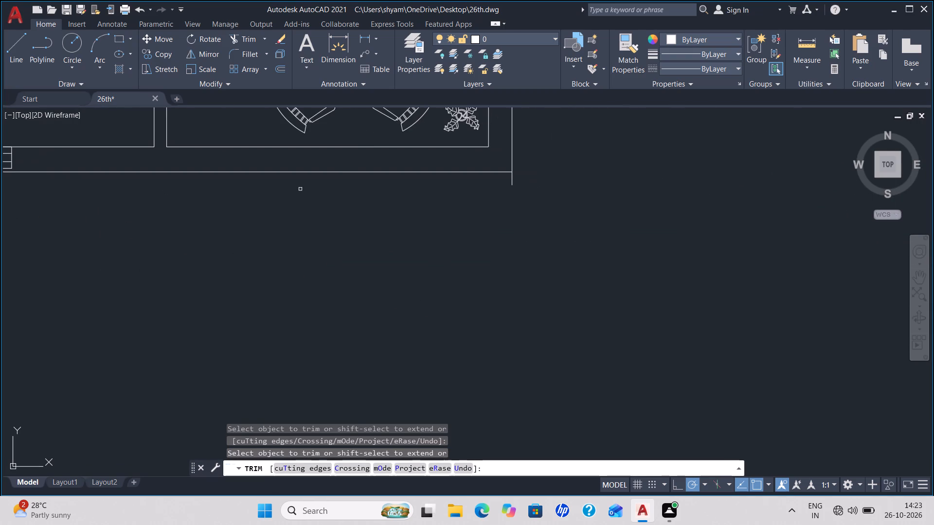
click(511, 182)
key(Escape)
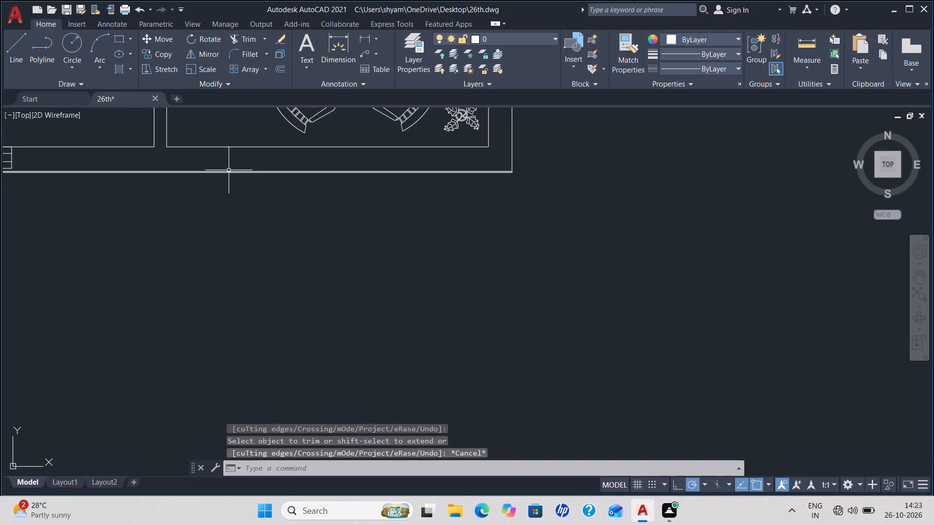
Move the south wall's outer line 0.05 inward, toward the rooms.
click(224, 171)
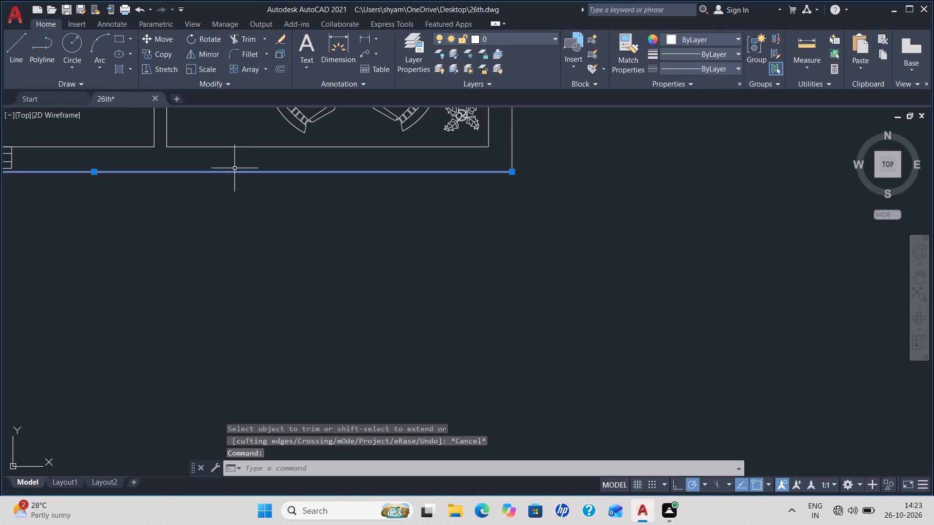
key(m)
key(Return)
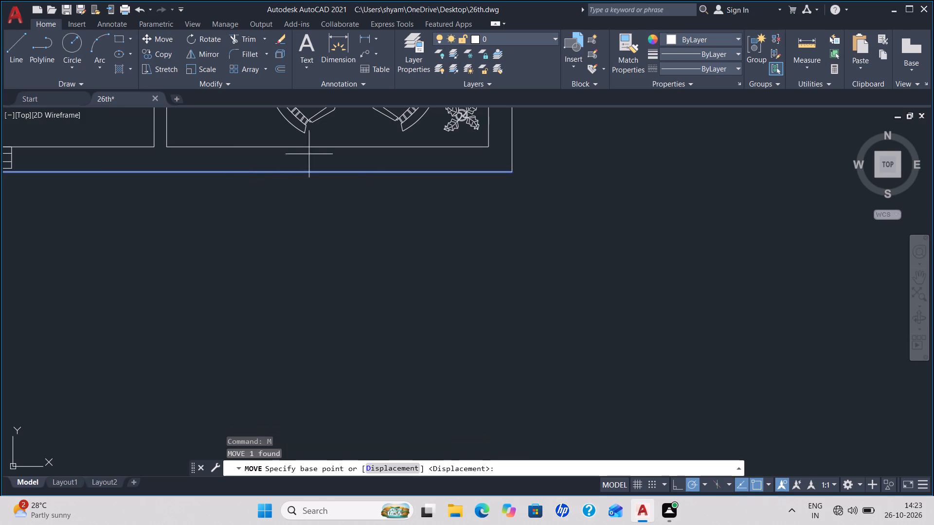
click(514, 170)
text(0.)
key(5)
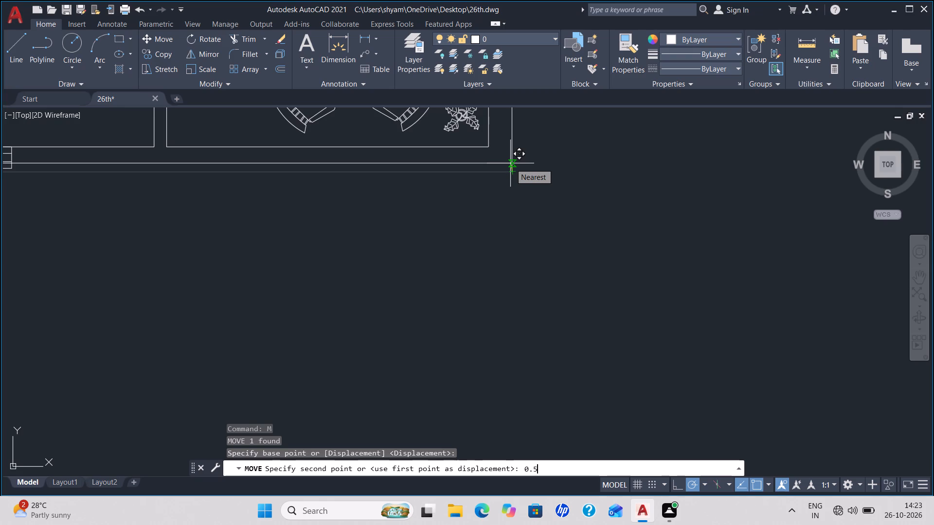
key(BackSpace)
text(05)
key(Return)
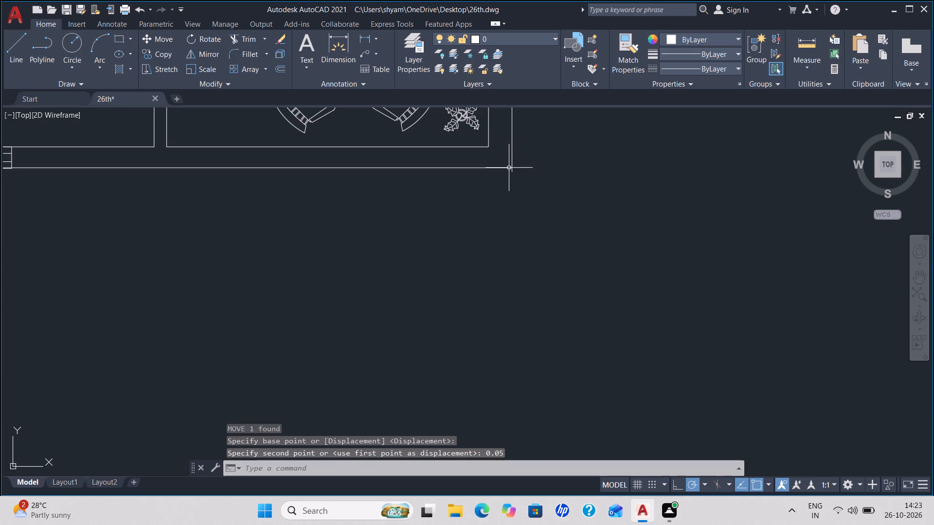
key(Escape)
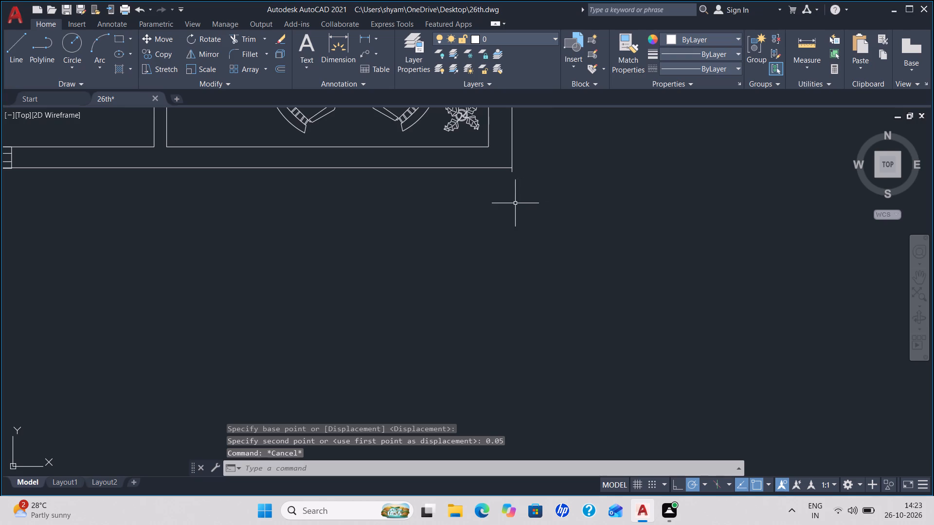
Trim the short overhangs of the east and west outer wall lines below the moved south outer line.
text(tr)
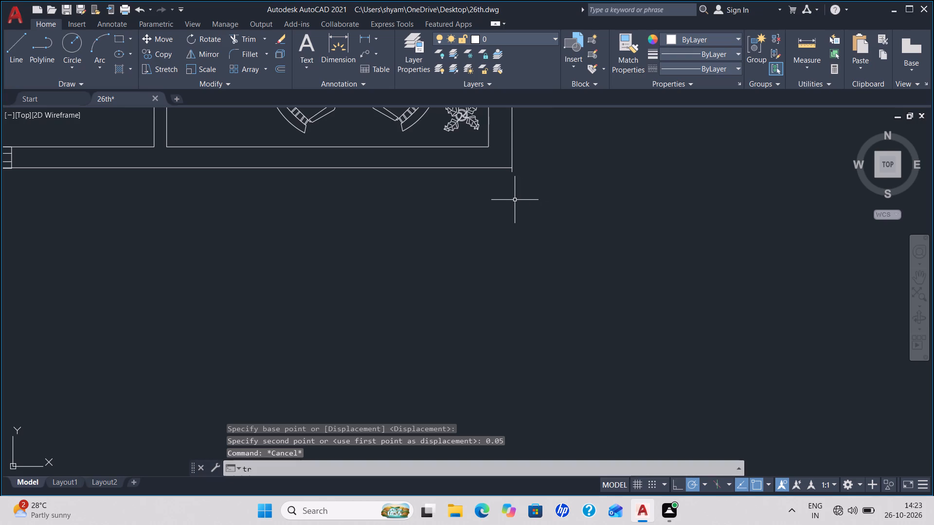
key(space)
key(space)
click(510, 172)
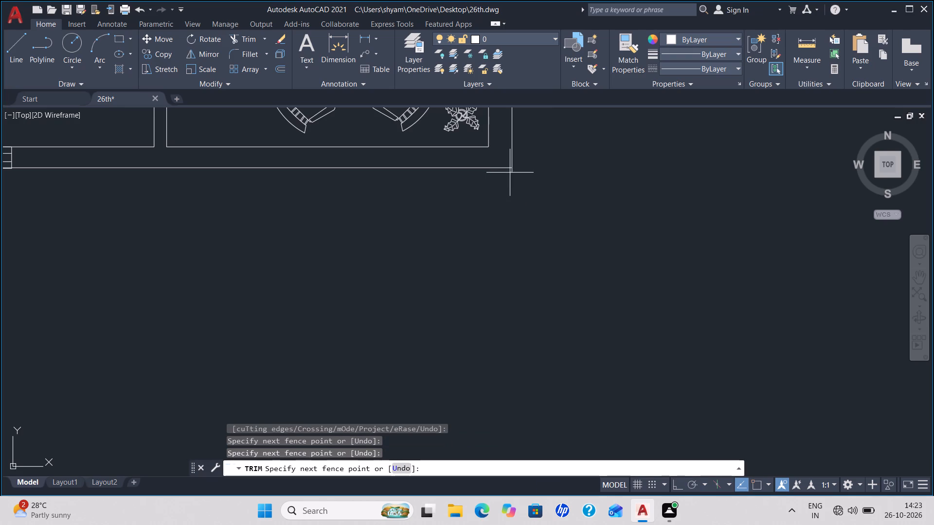
click(521, 171)
middle_drag(283, 256, 651, 290)
middle_drag(163, 204, 164, 203)
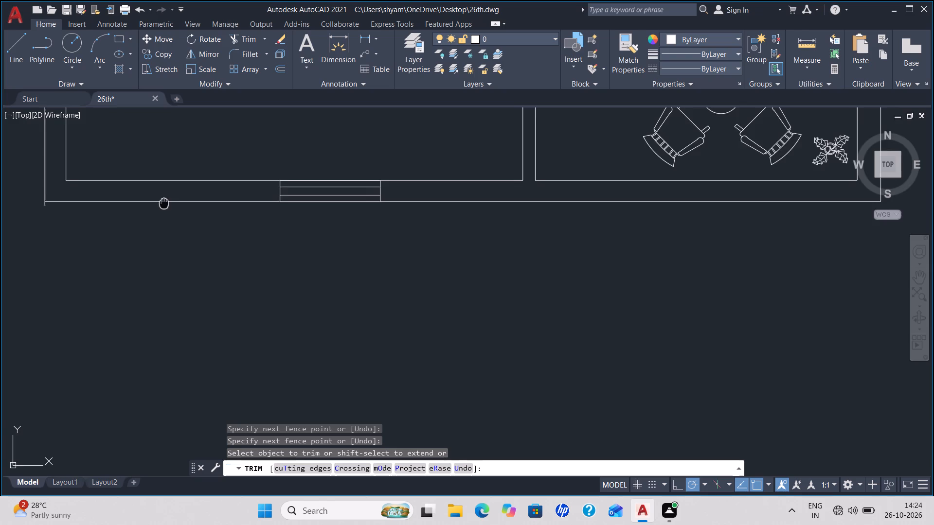
middle_drag(164, 203, 326, 246)
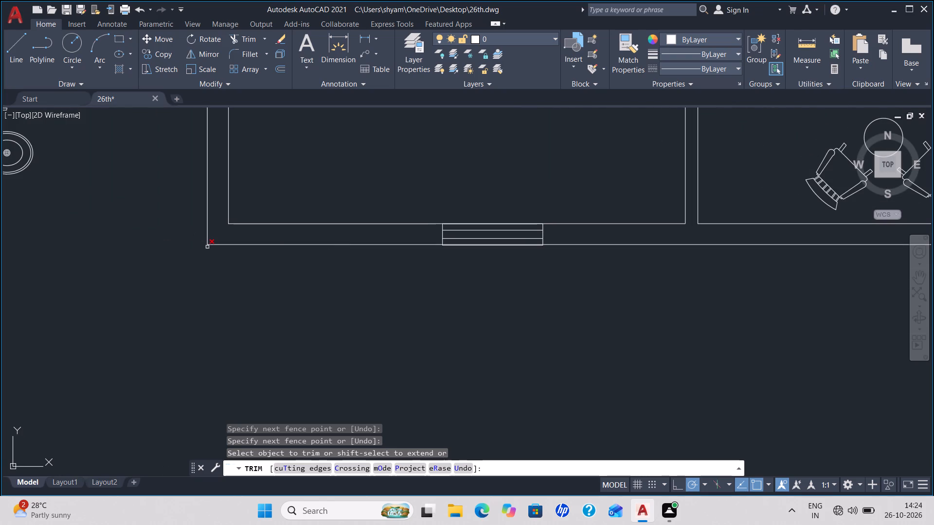
click(206, 249)
scroll(484, 219, up, 2)
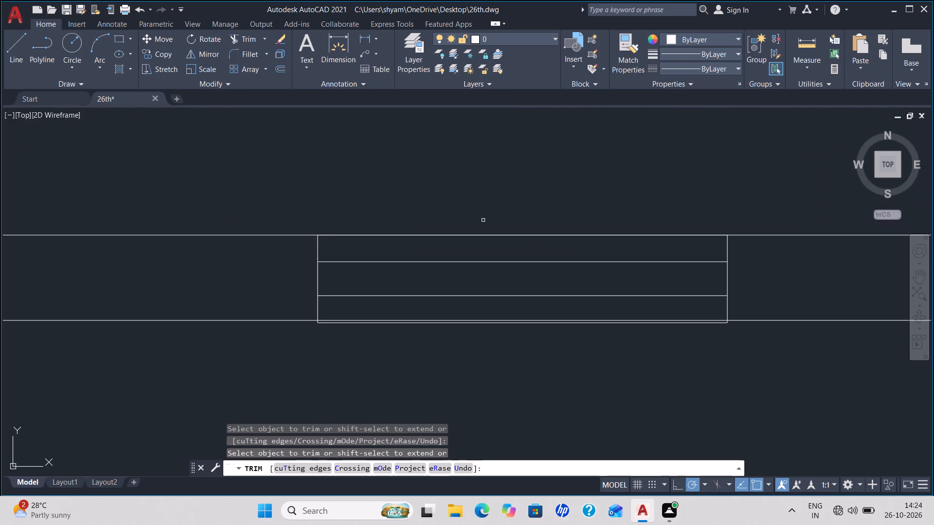
scroll(483, 220, up, 1)
key(Escape)
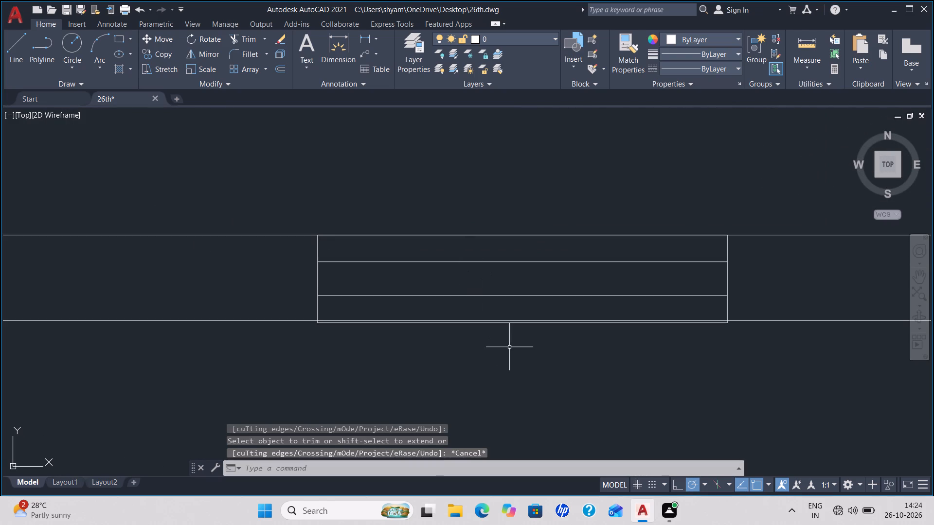
Ungroup the living room's south window and erase its outermost horizontal line.
click(517, 323)
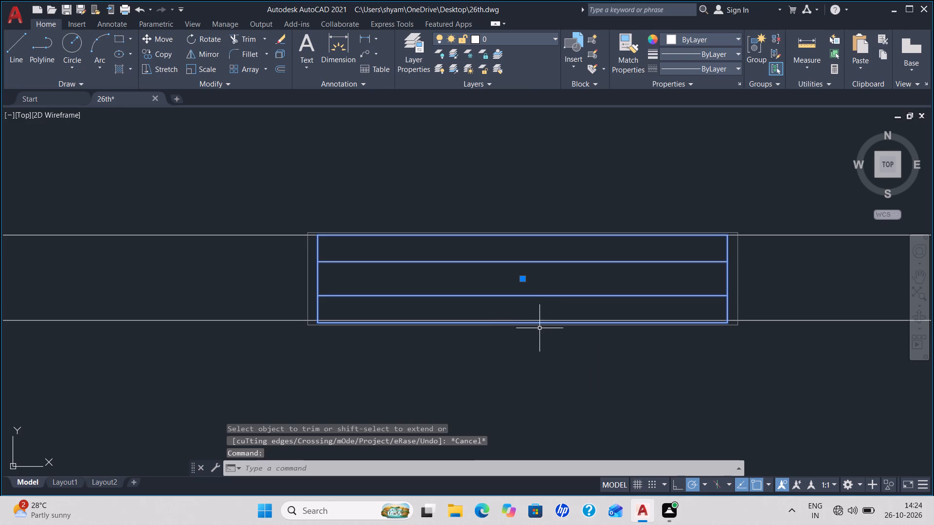
text(ung)
key(Return)
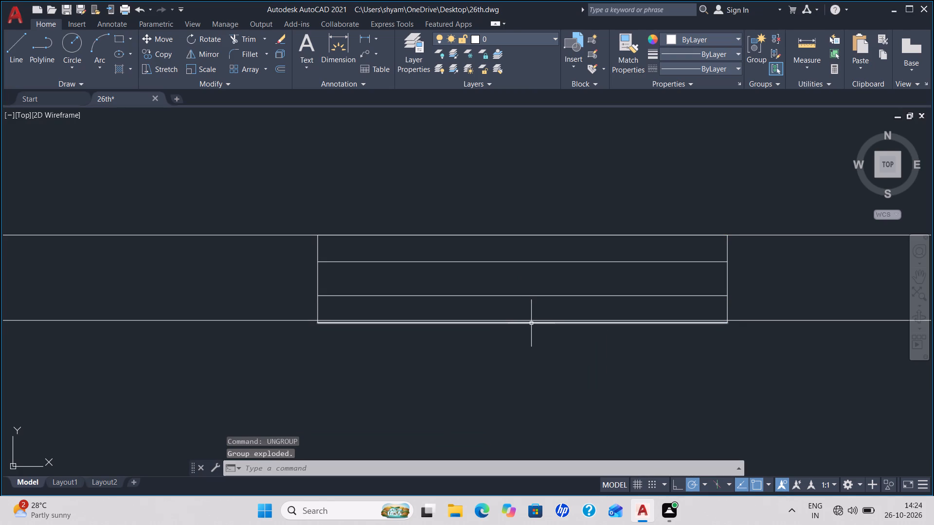
click(531, 323)
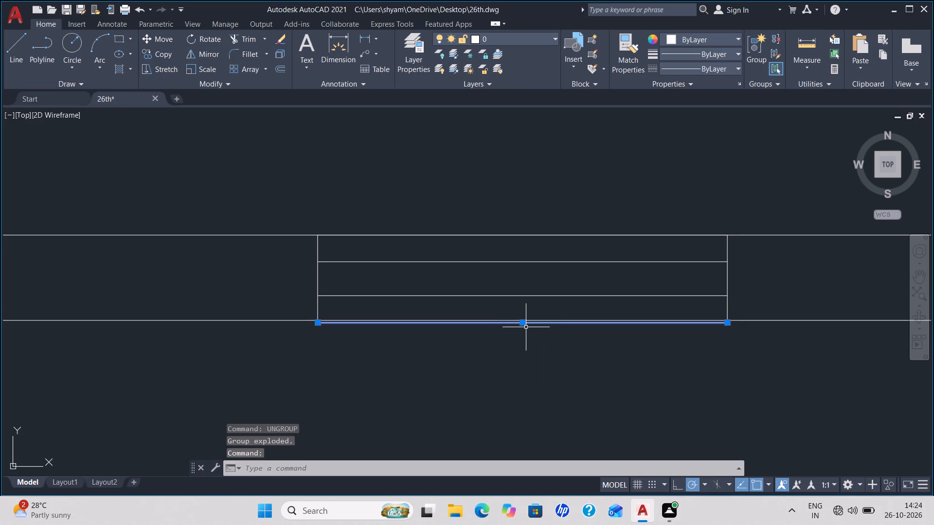
key(Delete)
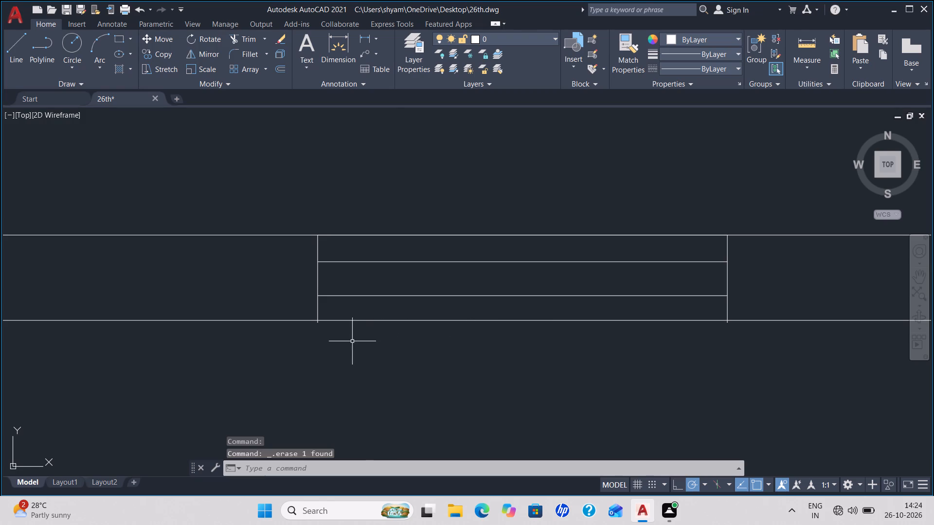
Draw a closing line for the window along the south outer wall line, between the window's two side lines.
key(l)
key(Return)
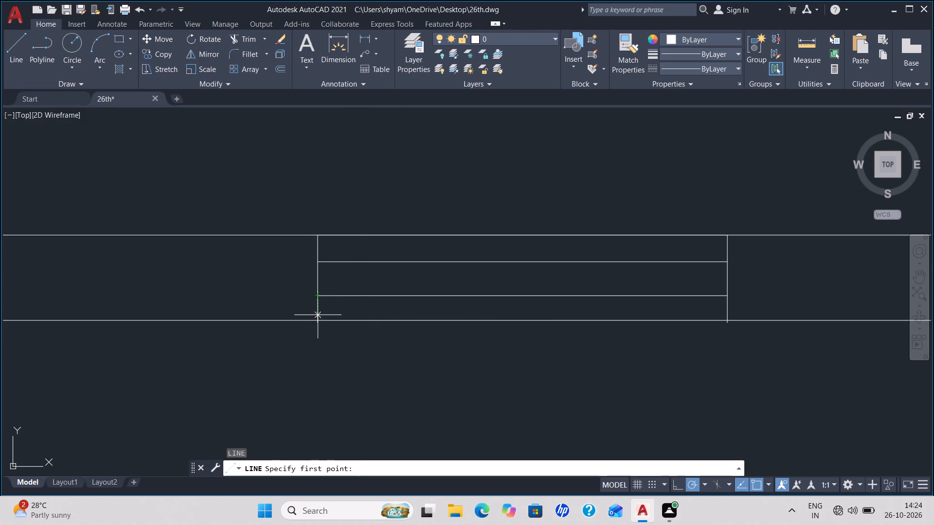
click(319, 318)
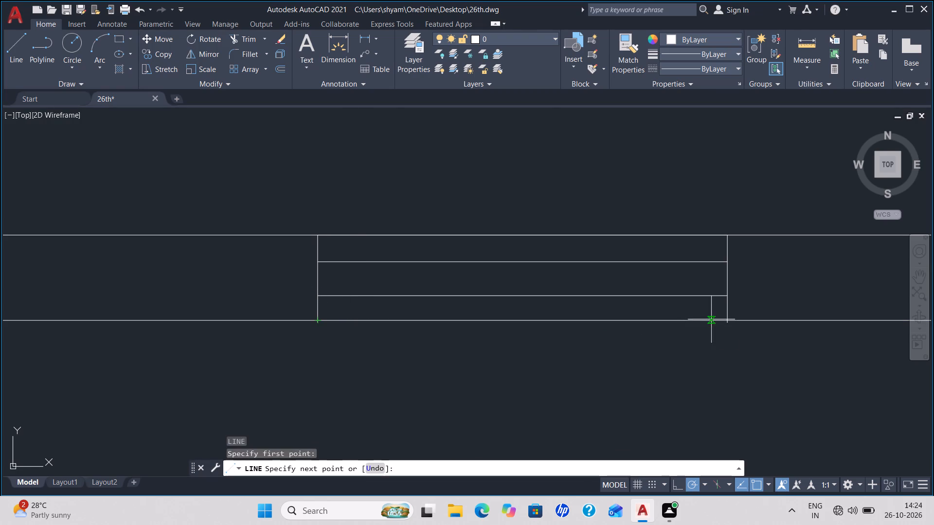
click(726, 320)
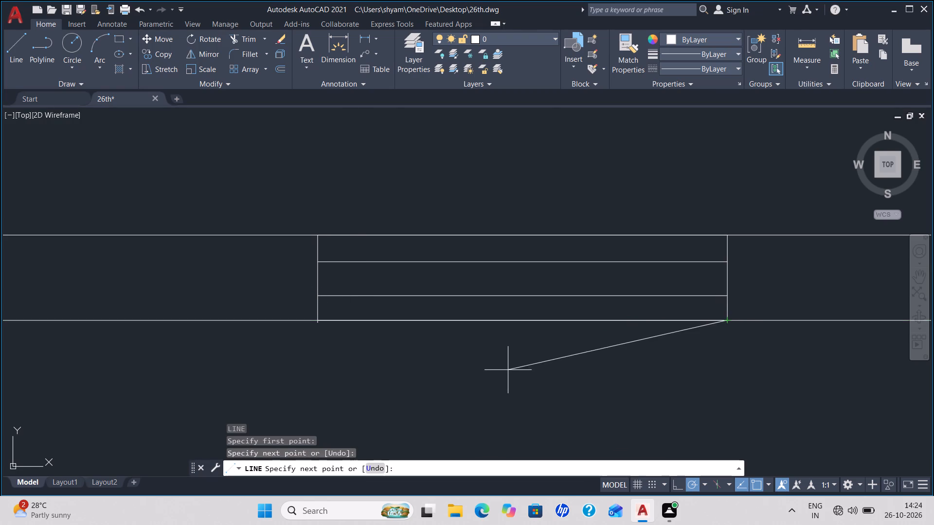
key(Escape)
Trim the short overhangs of the living room window's two side lines below the south outer wall line.
key(t)
key(r)
key(space)
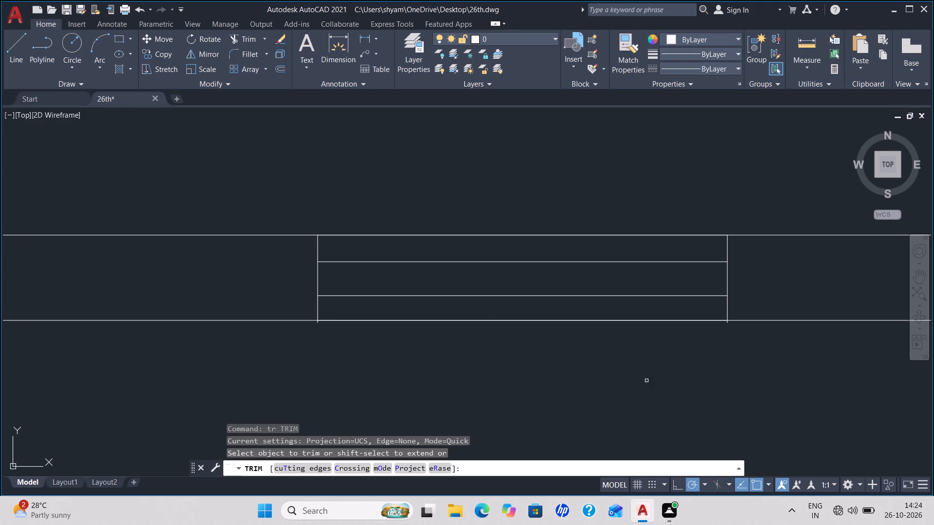
scroll(723, 325, up, 4)
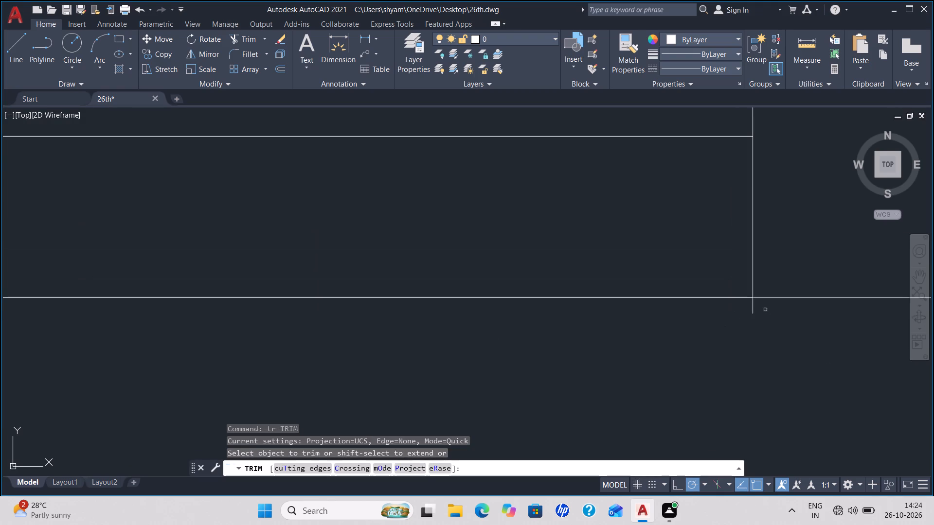
click(752, 310)
scroll(424, 355, down, 3)
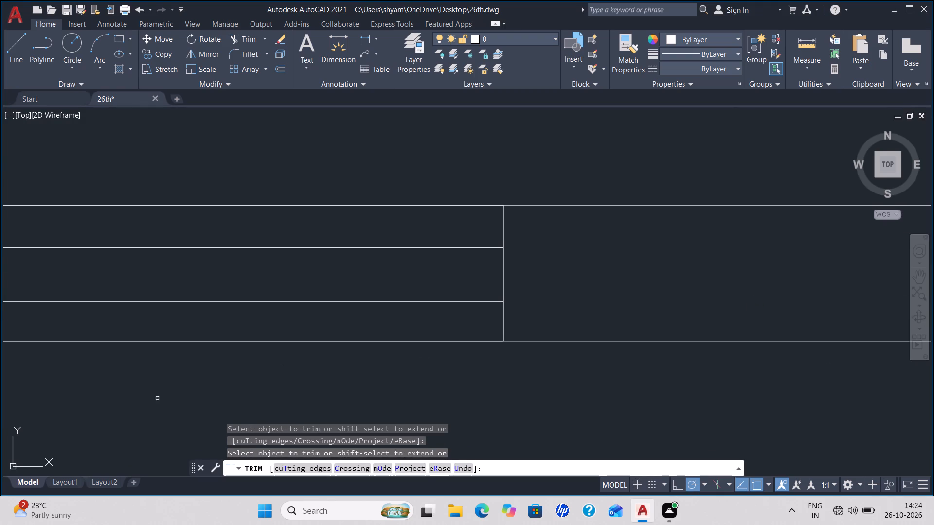
middle_drag(138, 386, 415, 308)
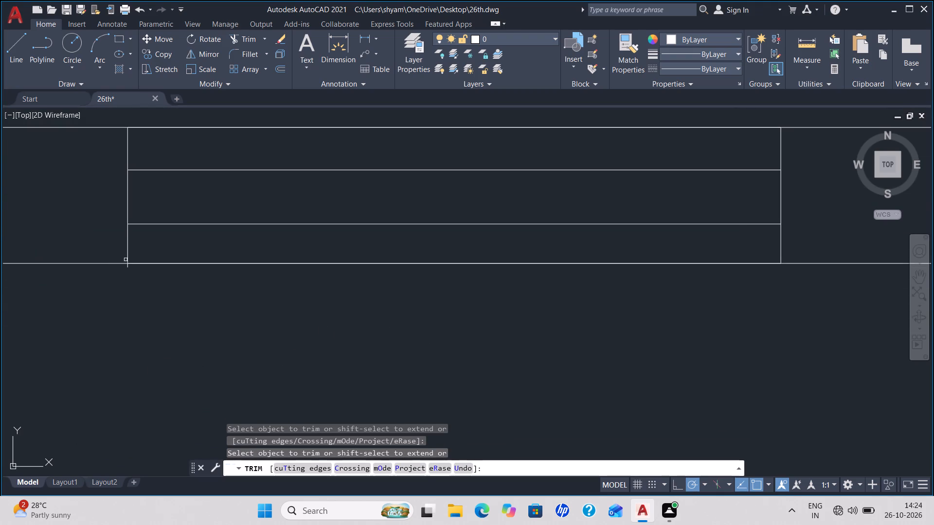
scroll(120, 265, up, 4)
click(164, 262)
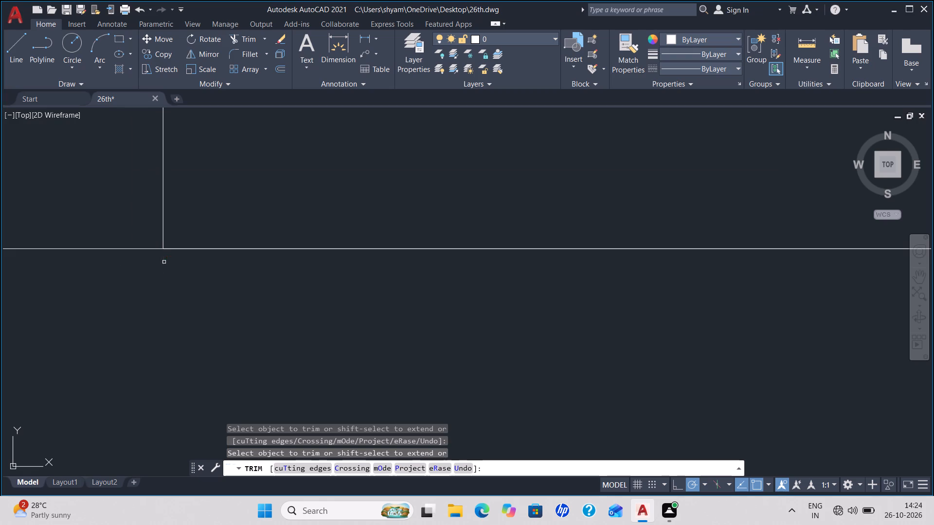
scroll(277, 287, down, 4)
key(Escape)
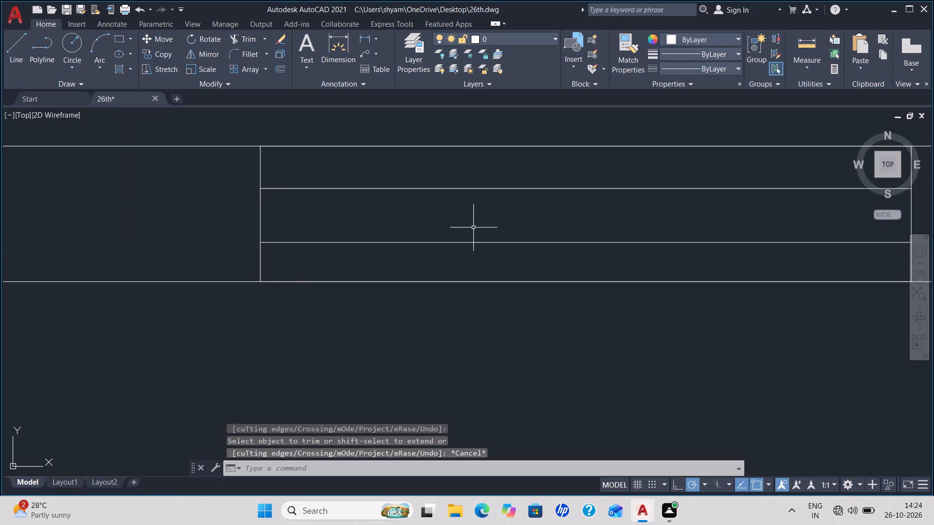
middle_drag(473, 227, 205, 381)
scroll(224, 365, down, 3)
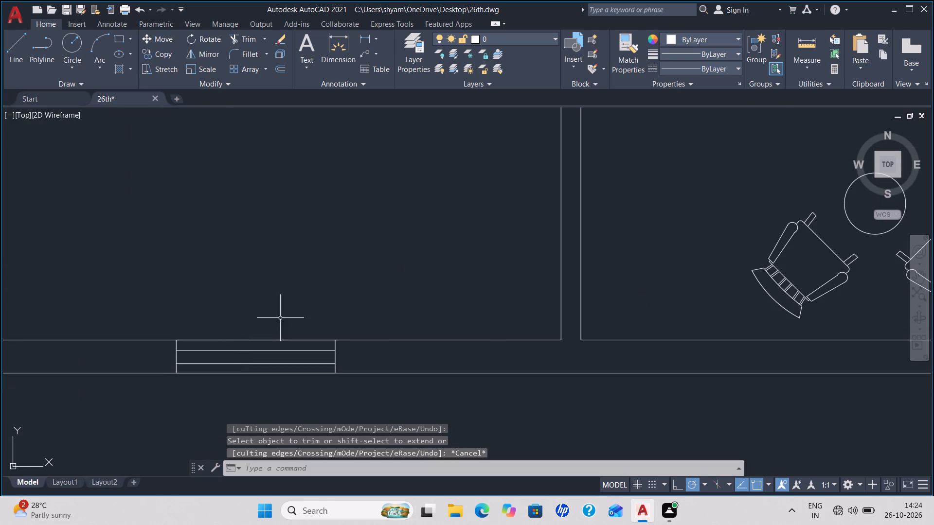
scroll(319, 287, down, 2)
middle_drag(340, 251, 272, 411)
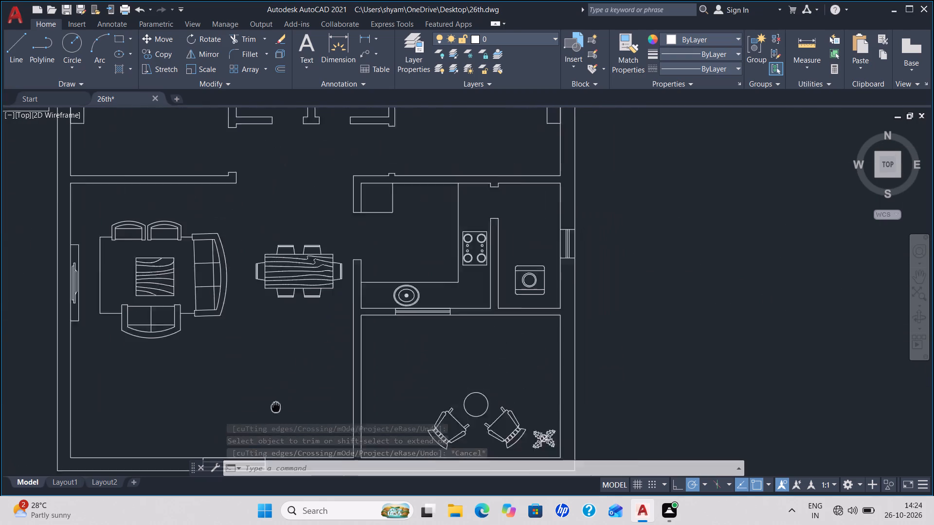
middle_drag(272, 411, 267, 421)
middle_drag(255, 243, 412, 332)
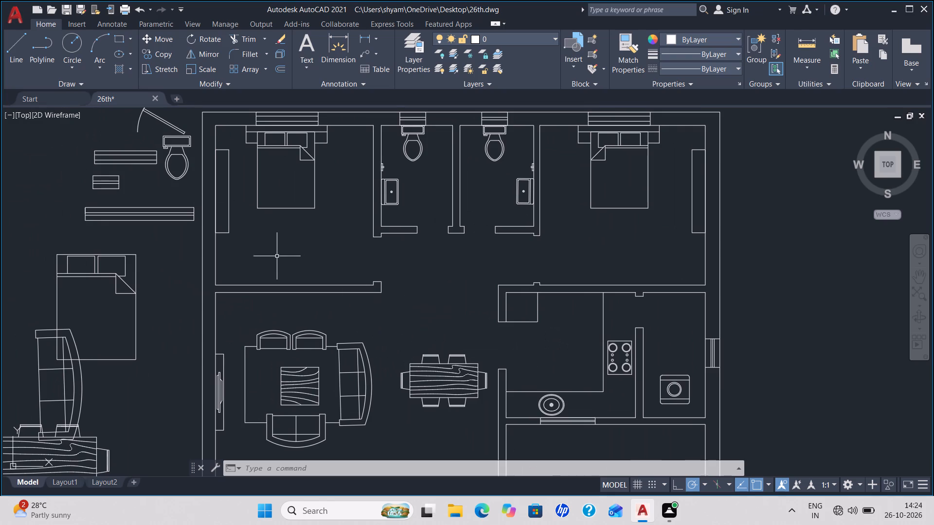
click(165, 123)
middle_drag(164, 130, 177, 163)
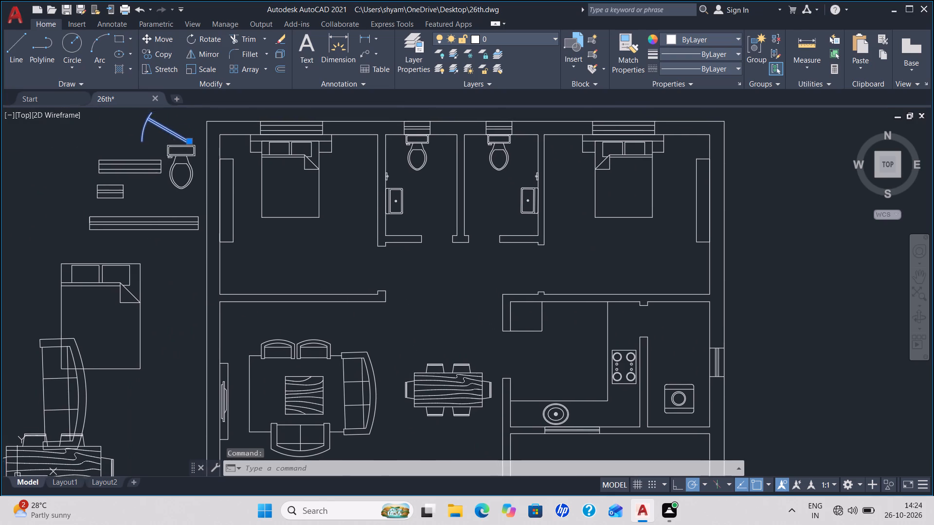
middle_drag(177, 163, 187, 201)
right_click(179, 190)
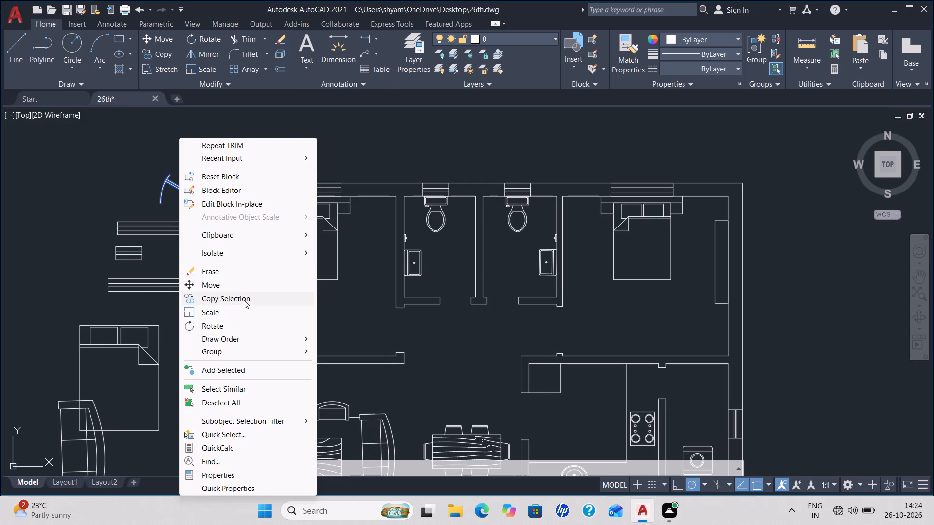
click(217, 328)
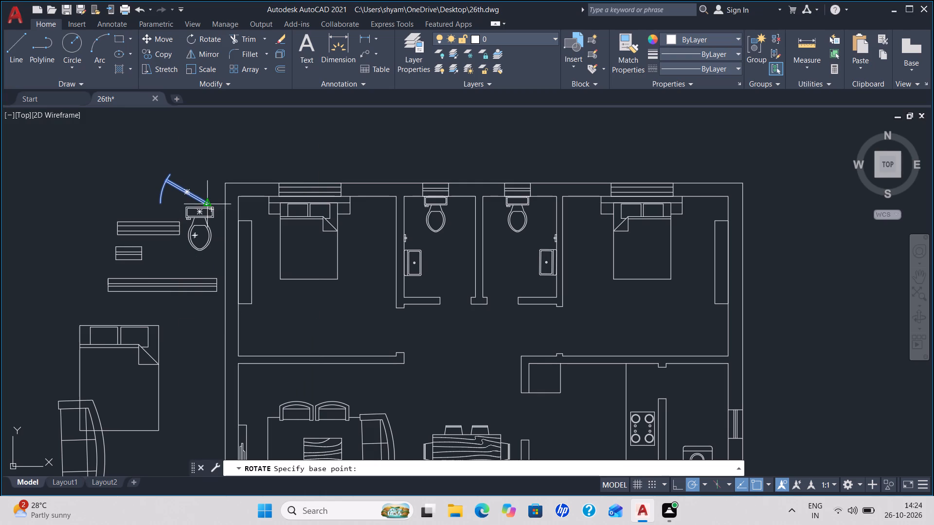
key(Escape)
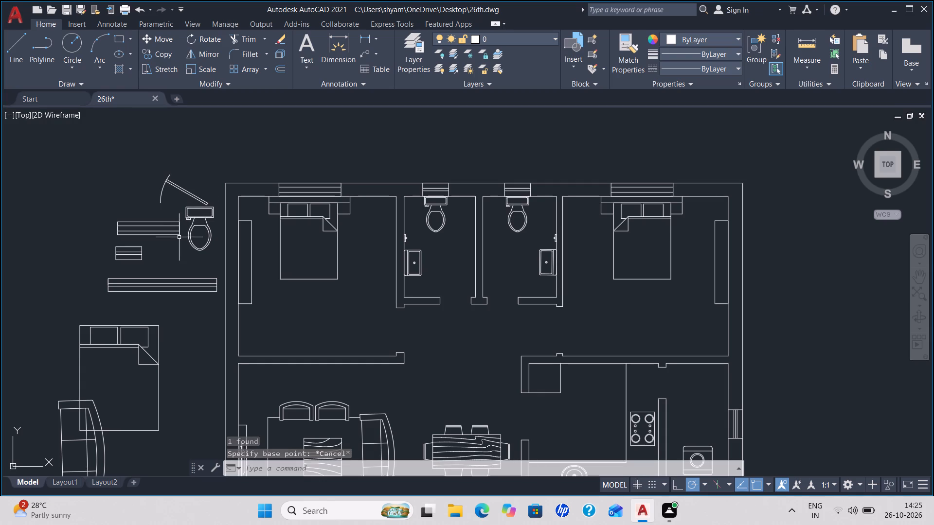
Insert a Door - Imperial block from the architectural tool palette in the empty space above the plan's northwest corner.
text(tp)
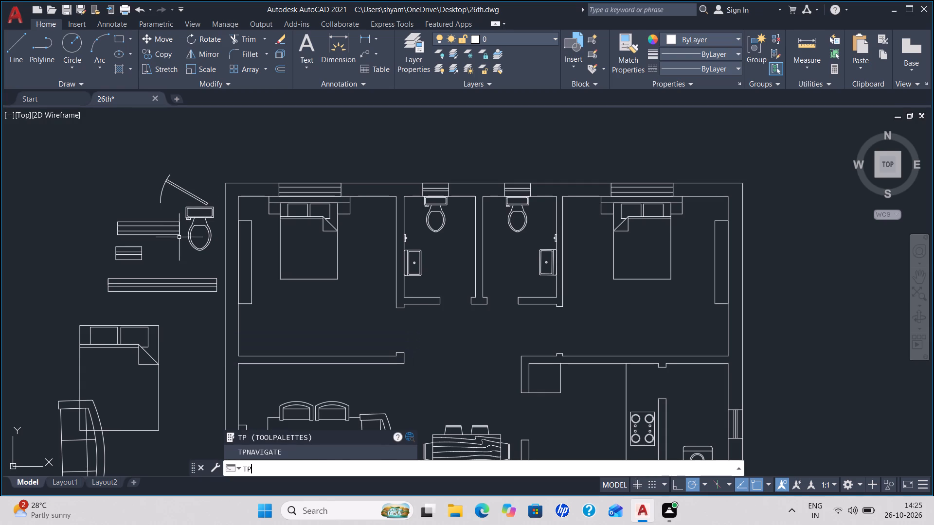
key(Return)
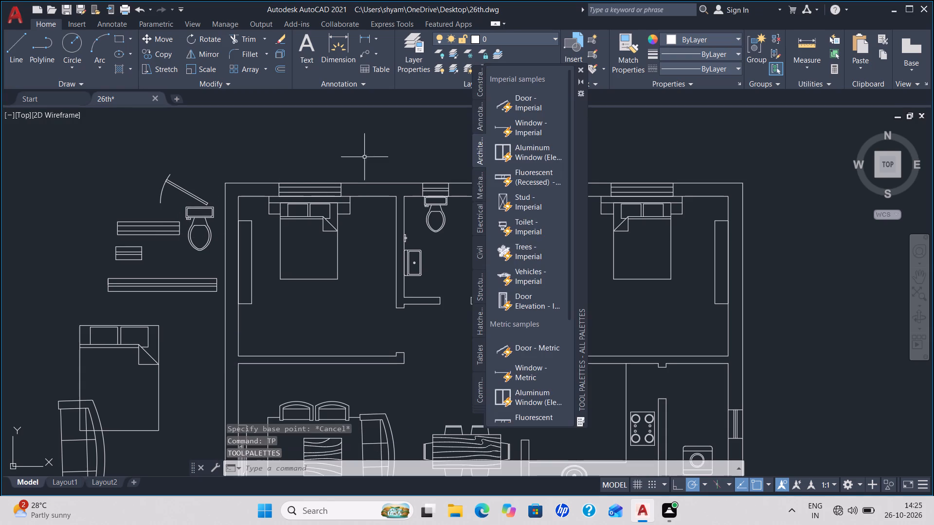
click(526, 100)
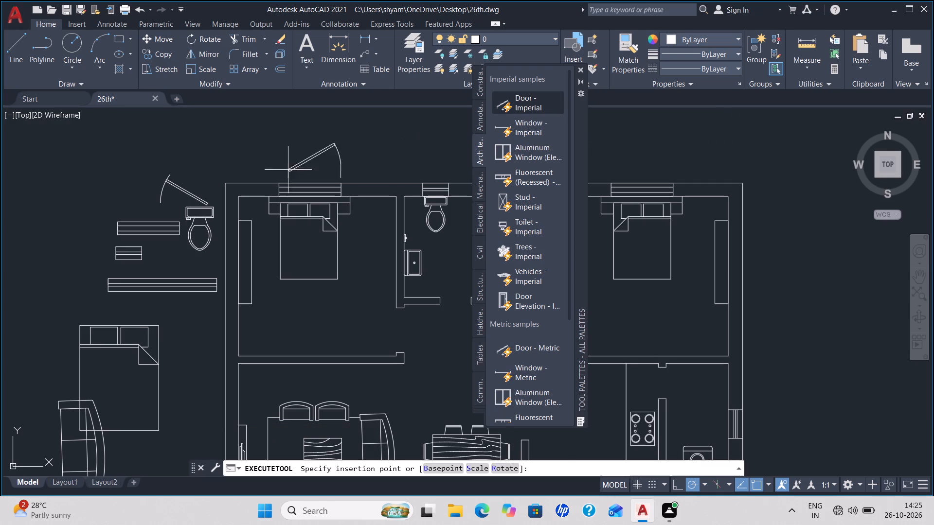
click(226, 144)
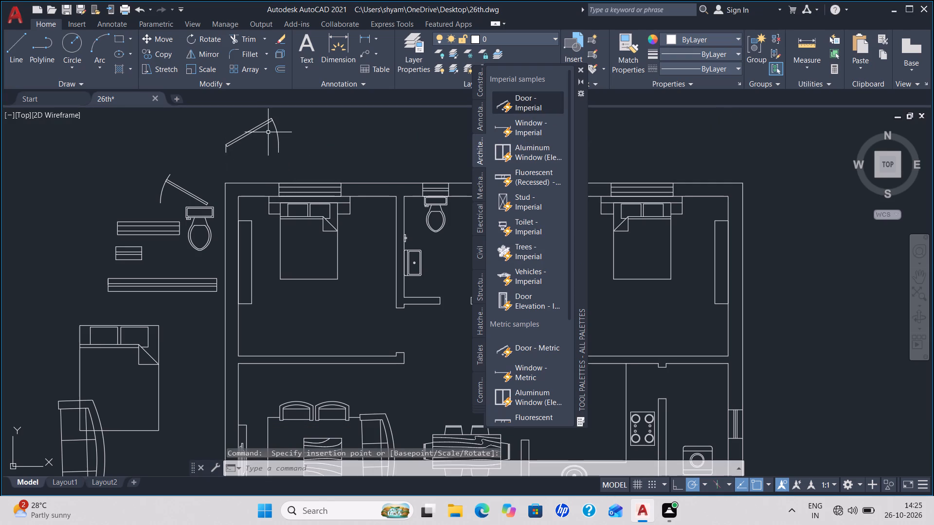
key(Escape)
Set the new door block's opening angle to Open 90º and close the tool palettes.
click(262, 125)
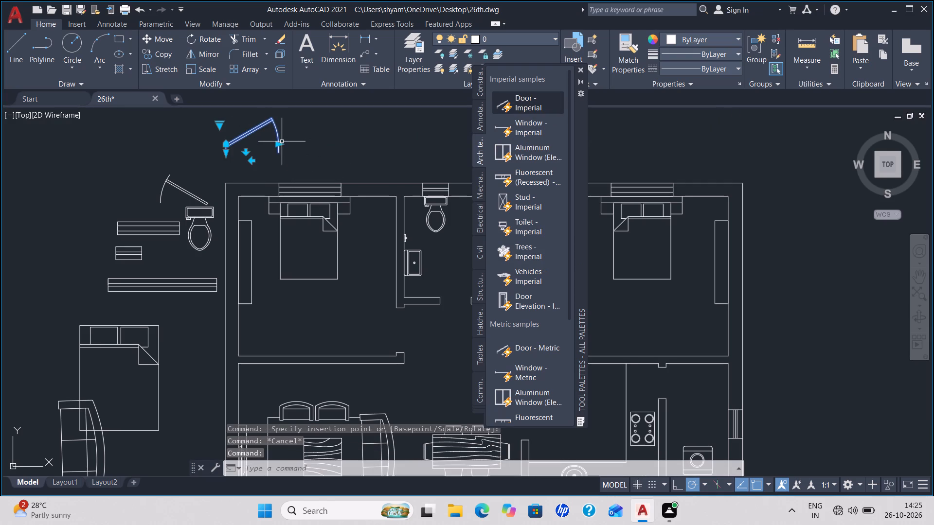
click(219, 125)
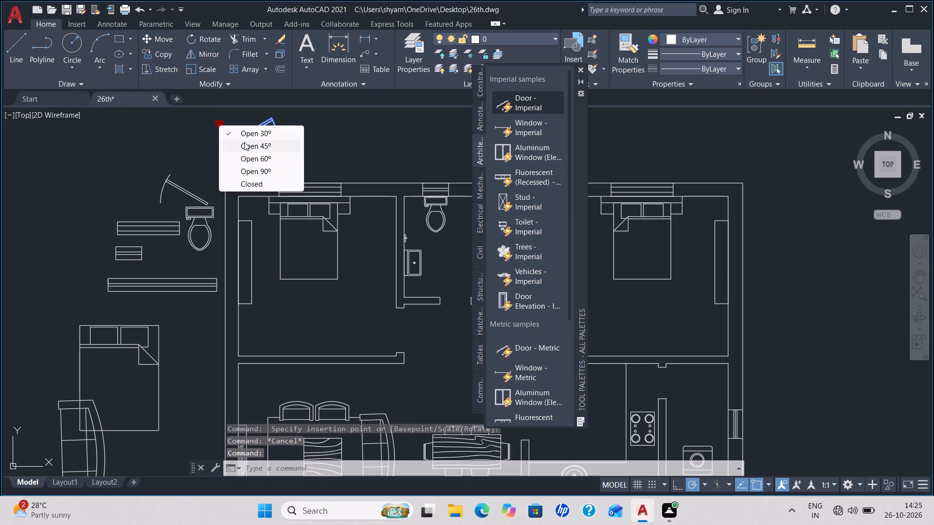
click(268, 171)
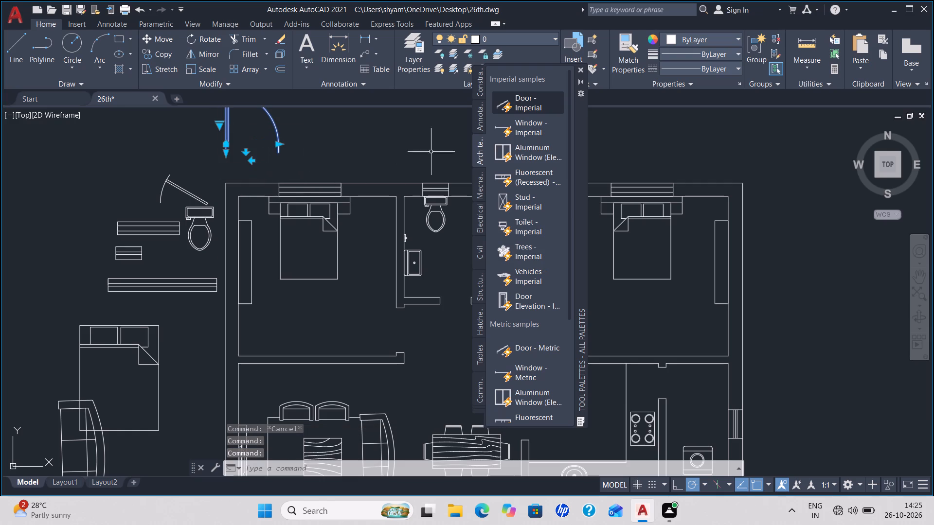
key(Escape)
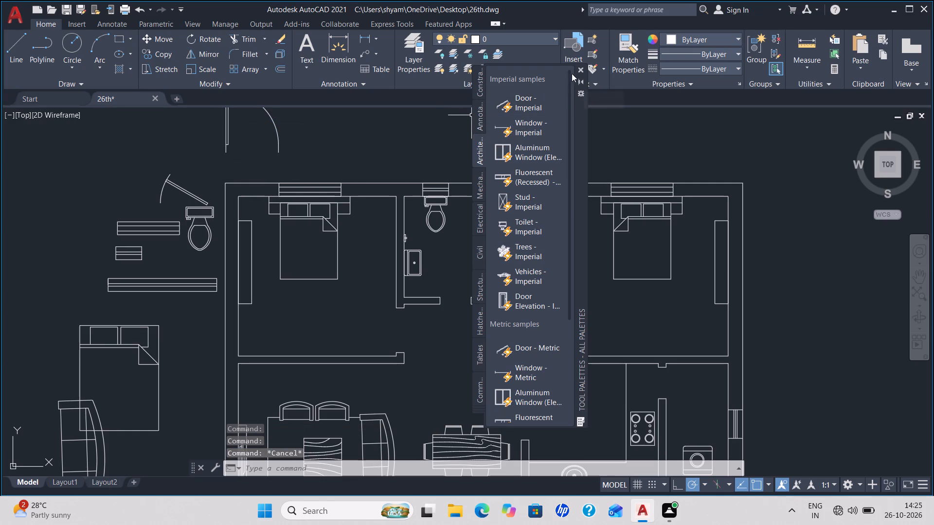
click(580, 68)
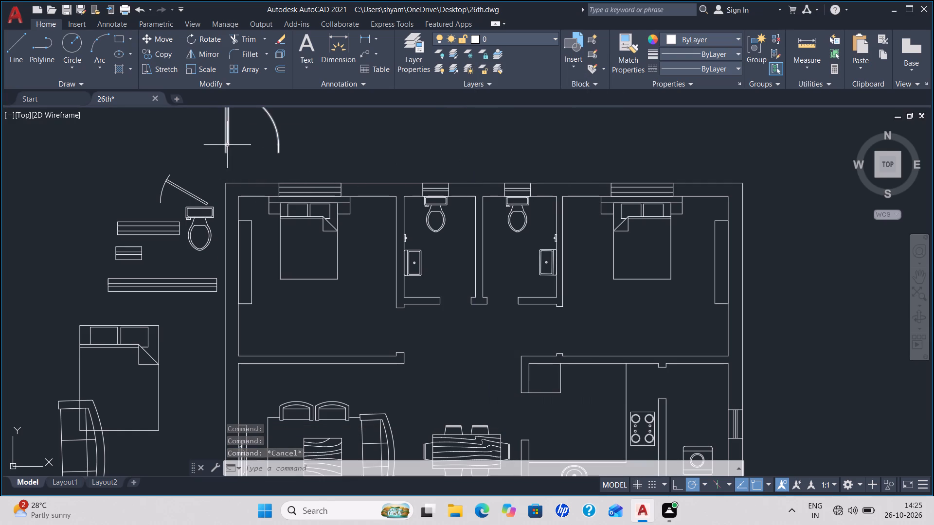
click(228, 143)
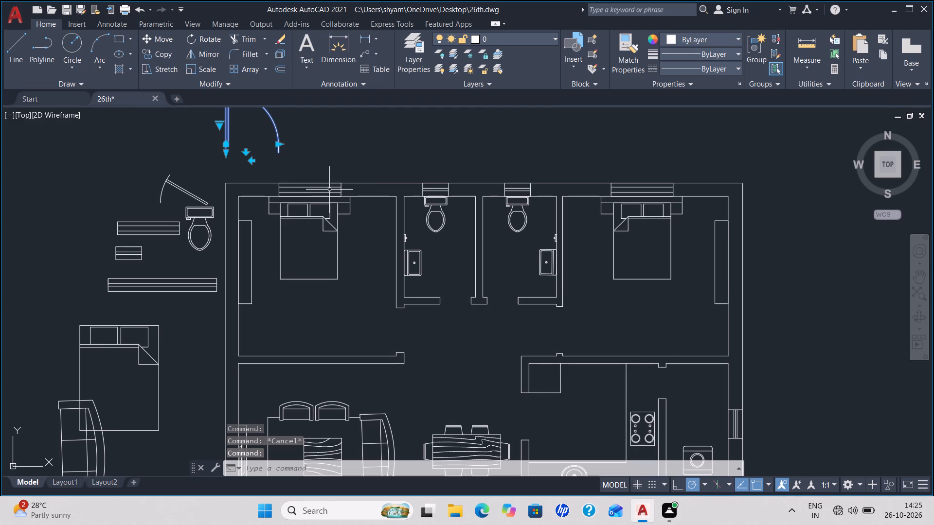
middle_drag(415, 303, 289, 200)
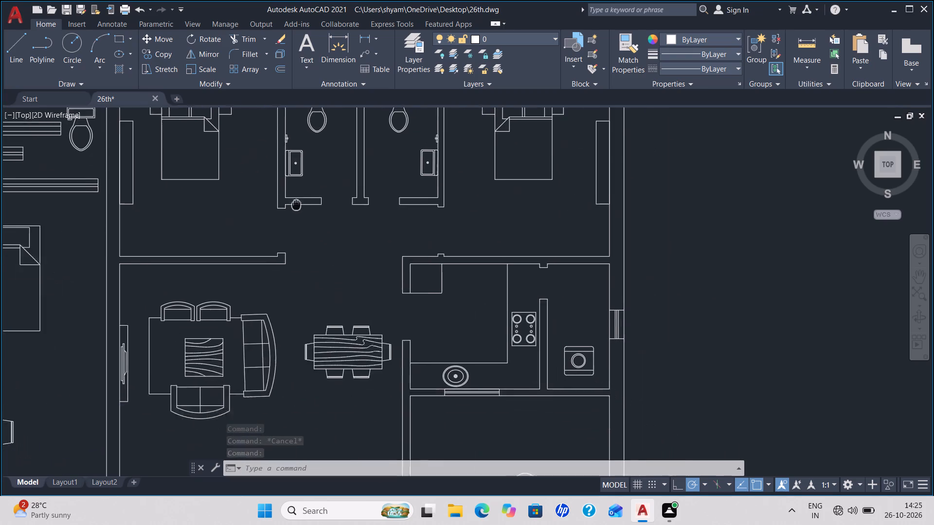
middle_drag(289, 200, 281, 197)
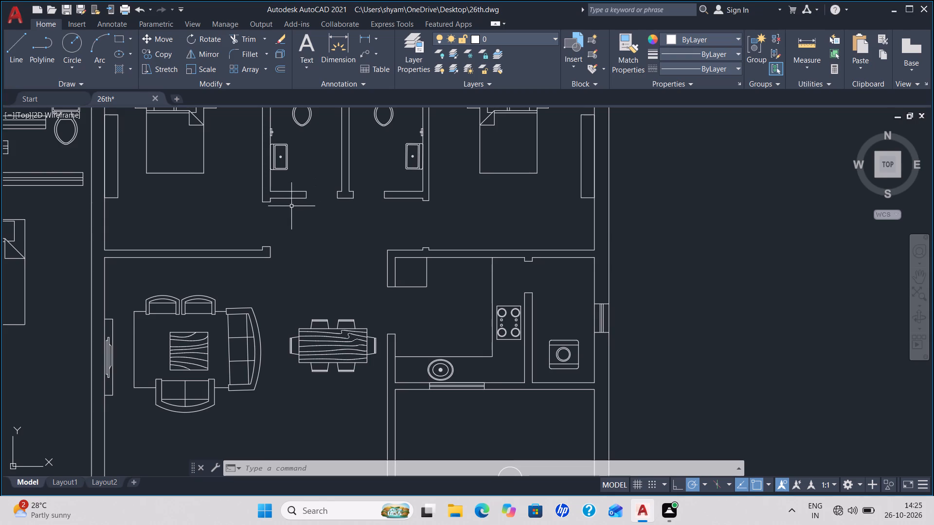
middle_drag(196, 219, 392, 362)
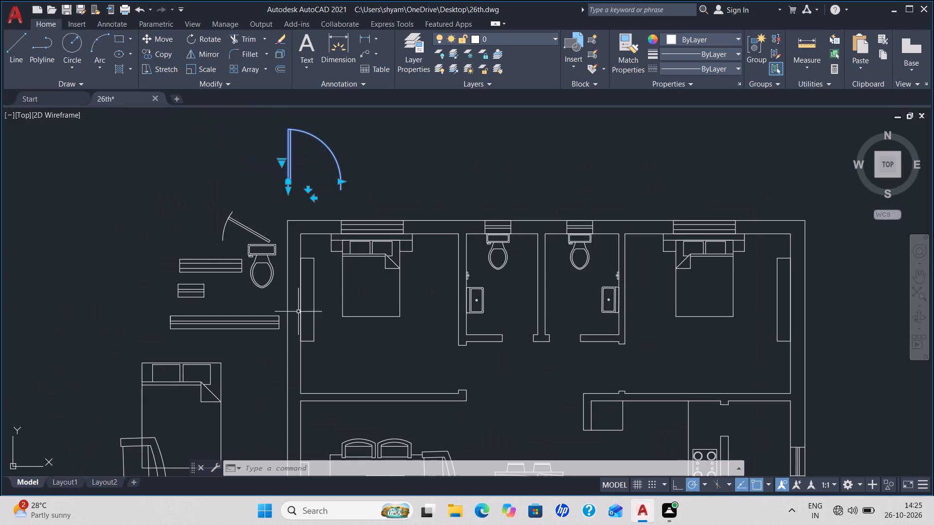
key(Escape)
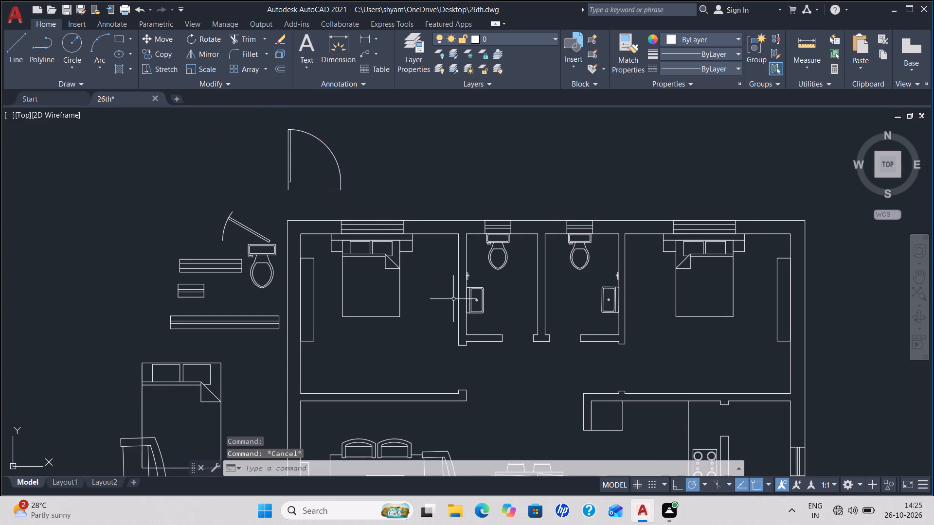
Measure the width of the west bedroom's door opening between the two wall stubs.
middle_drag(473, 384, 293, 241)
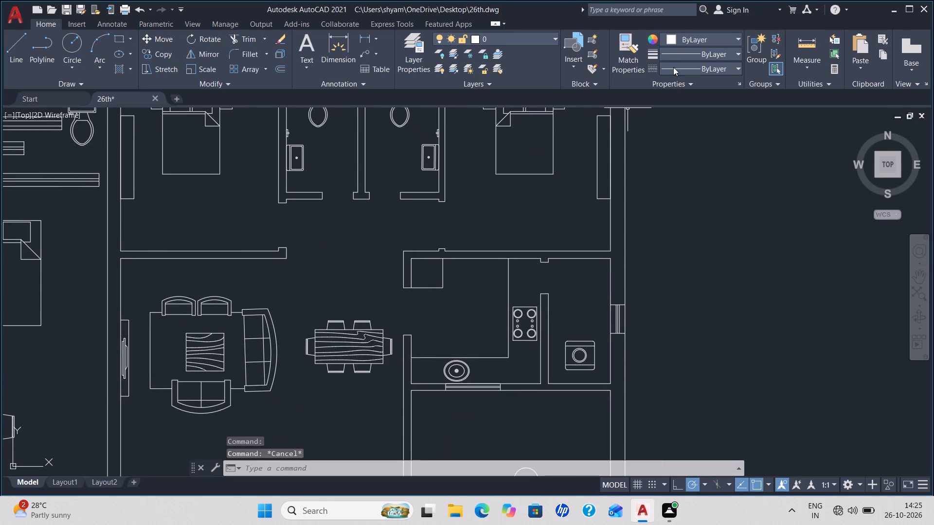
click(795, 66)
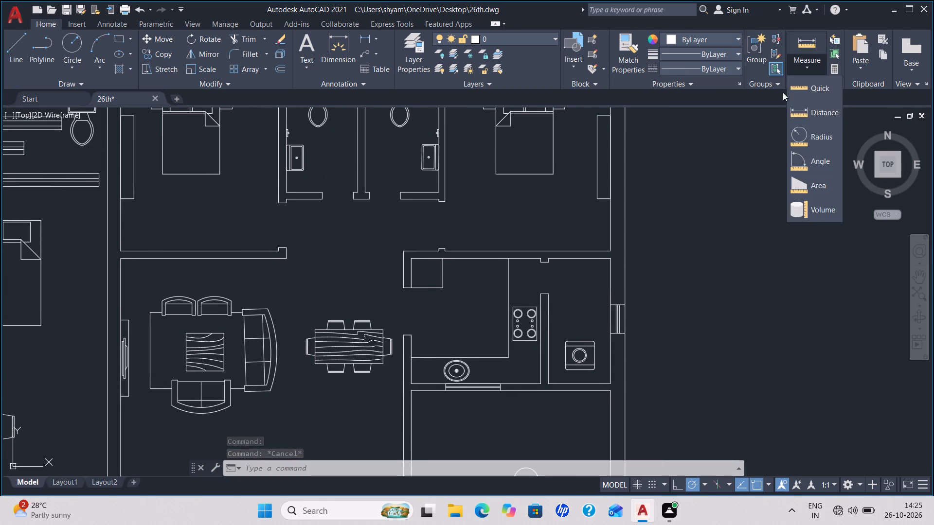
click(801, 108)
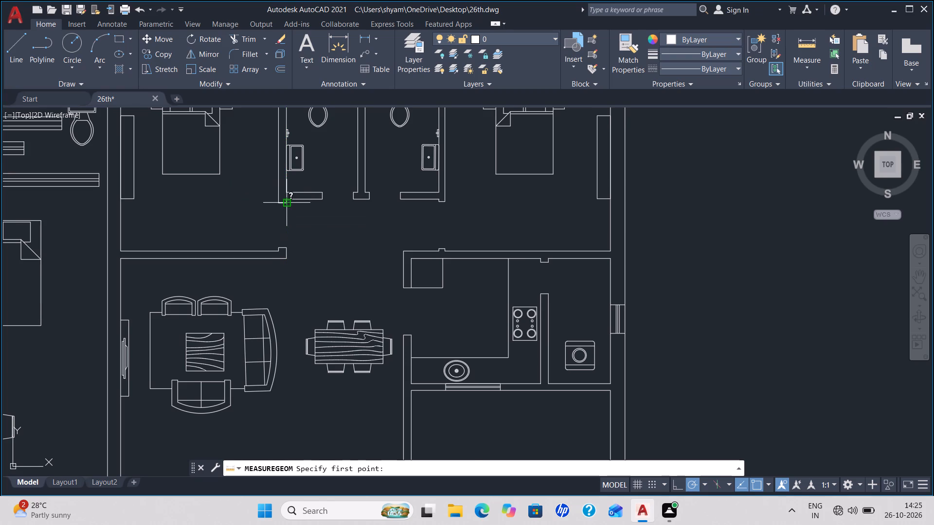
click(290, 202)
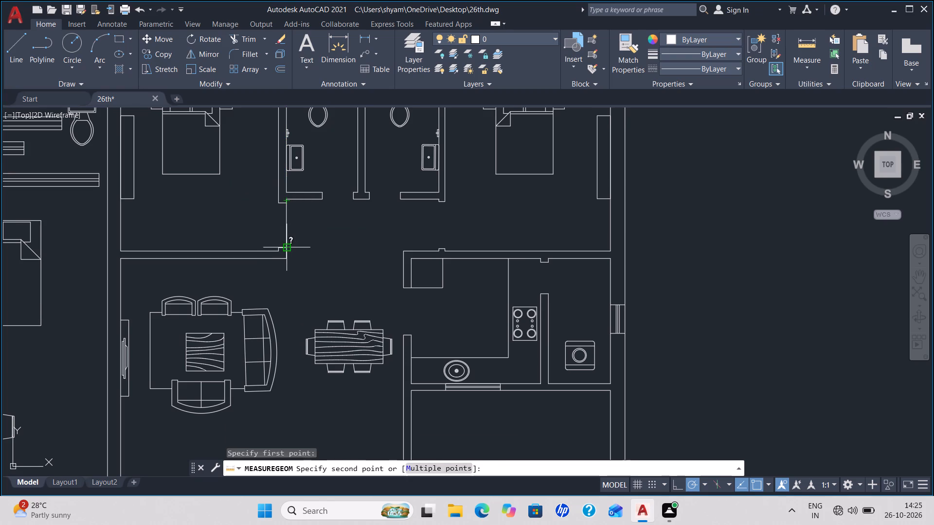
click(290, 245)
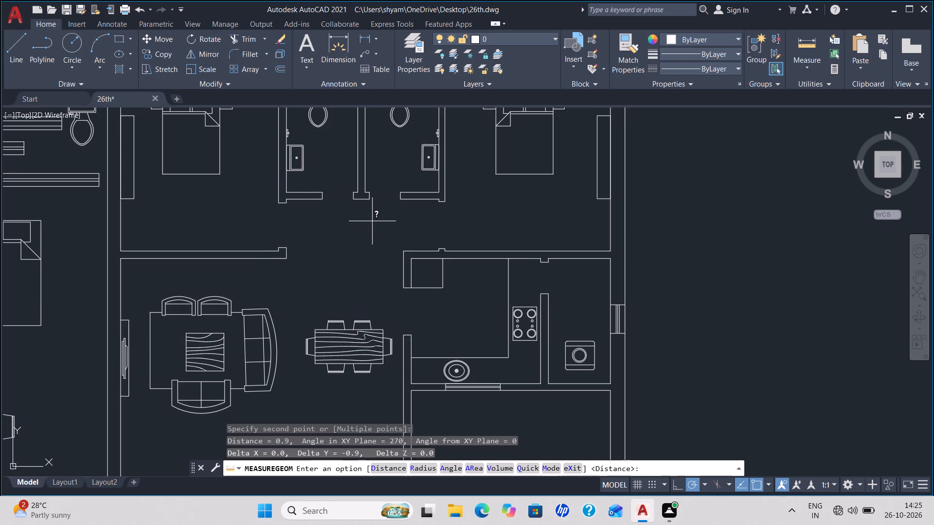
key(Escape)
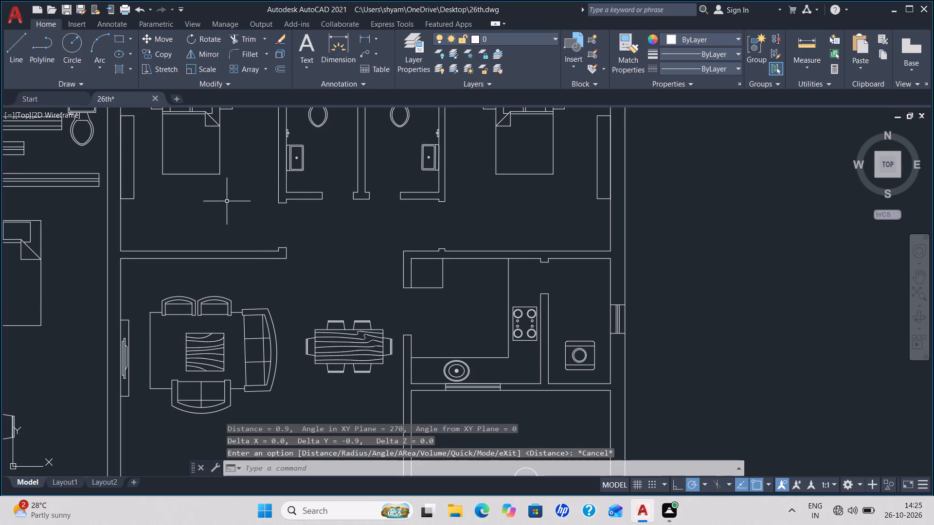
Measure the distance across the new door block above the plan, between its hinge-side and arc-side lower ends.
middle_drag(222, 199, 350, 339)
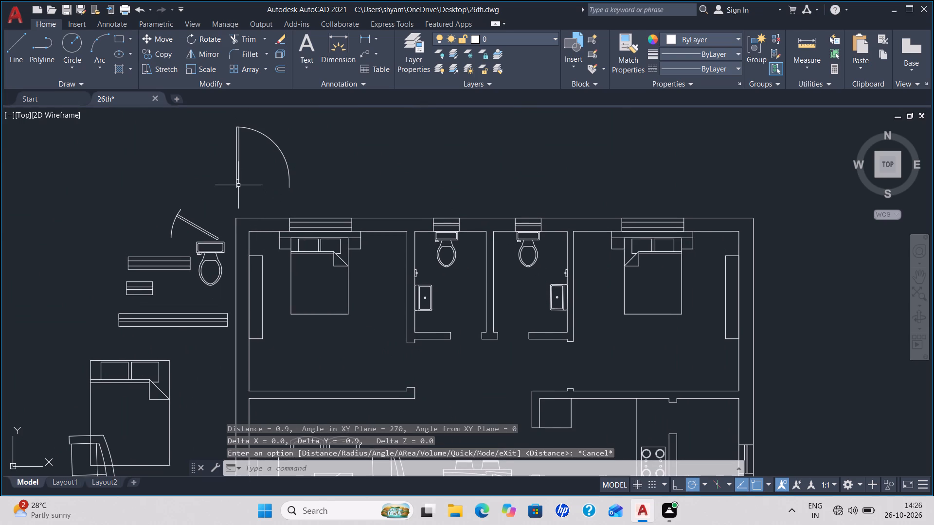
key(space)
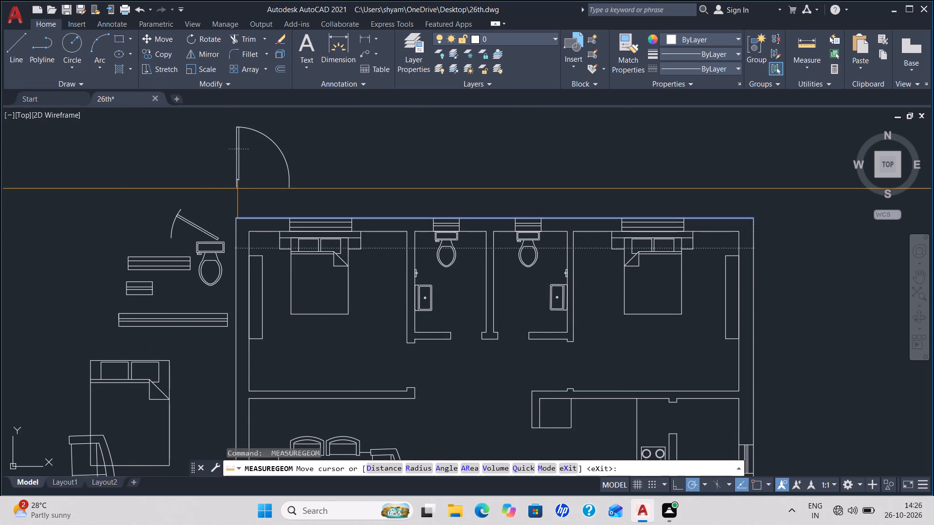
click(236, 187)
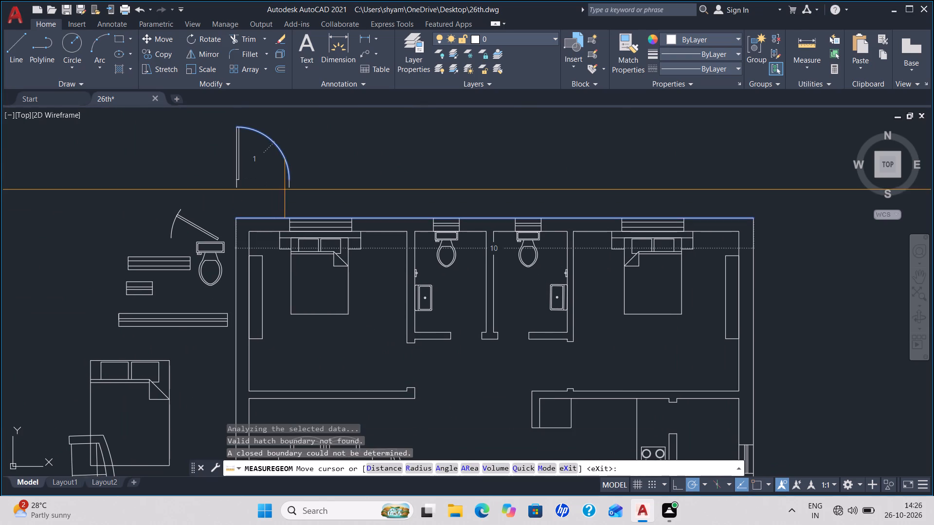
key(Escape)
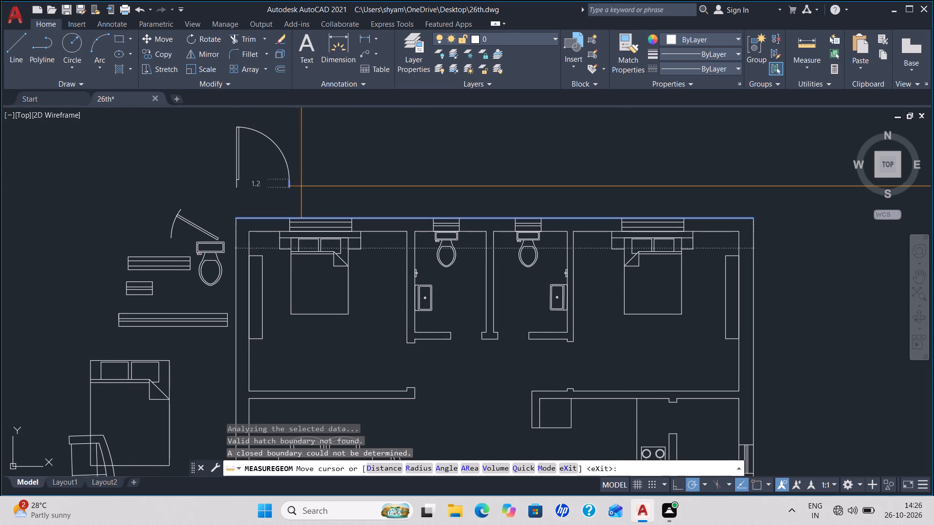
click(800, 57)
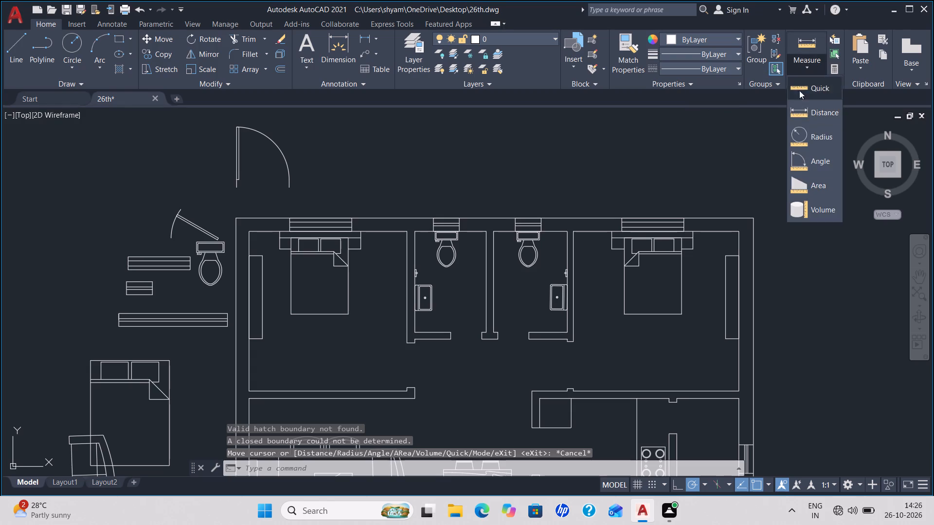
click(808, 113)
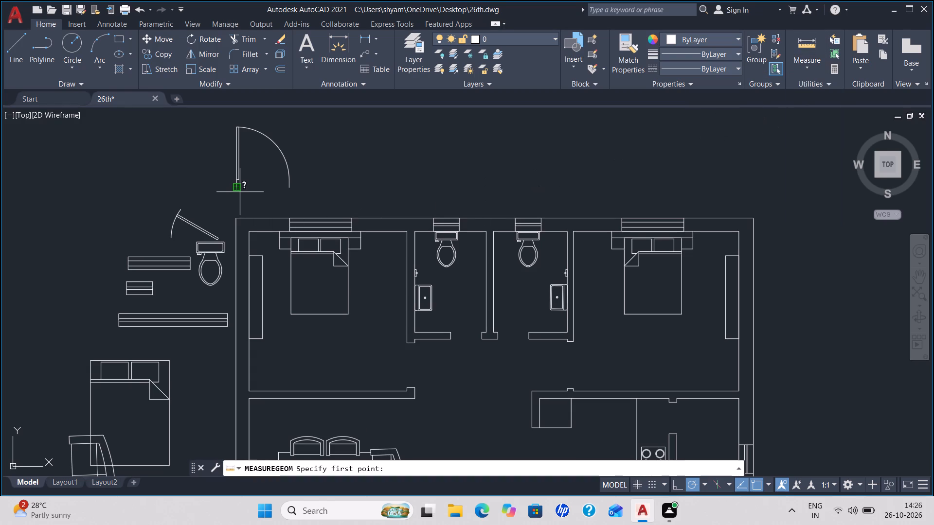
click(237, 191)
click(292, 189)
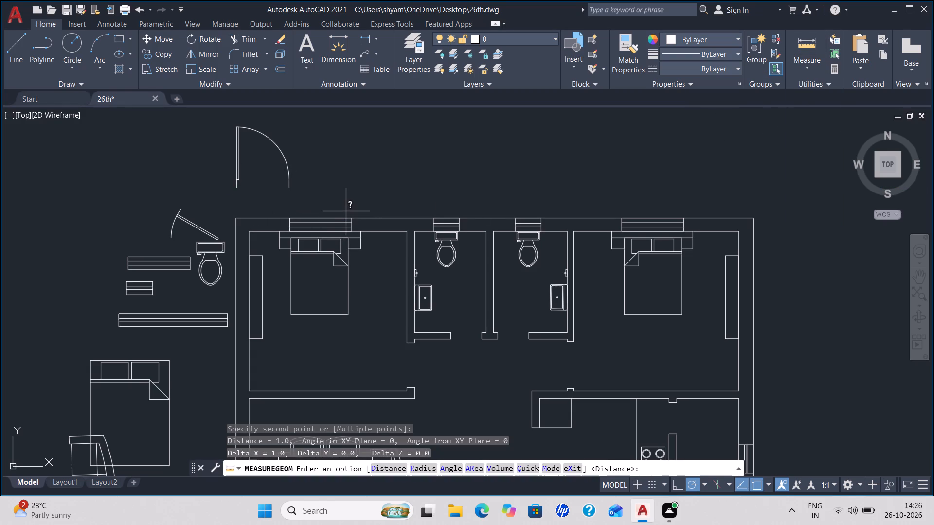
key(Escape)
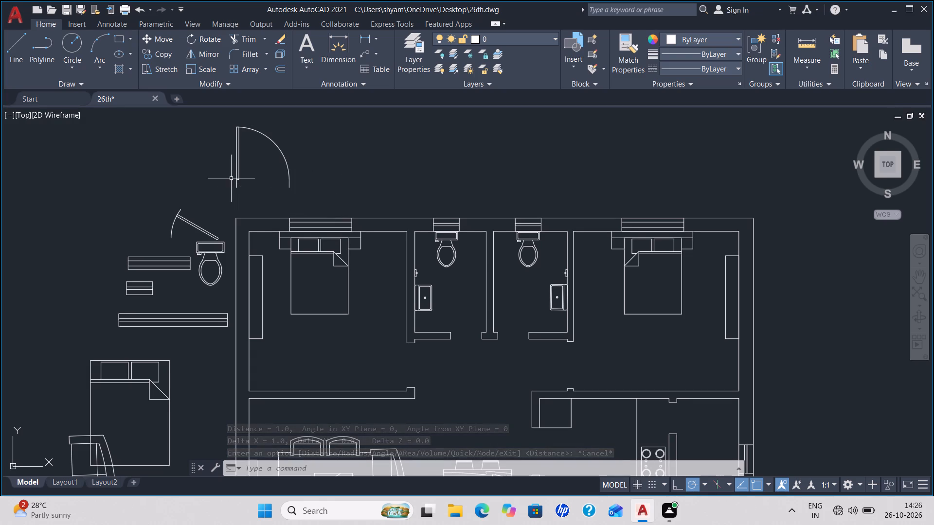
Rotate the new door block 90° counterclockwise about its lower hinge-side endpoint.
click(236, 175)
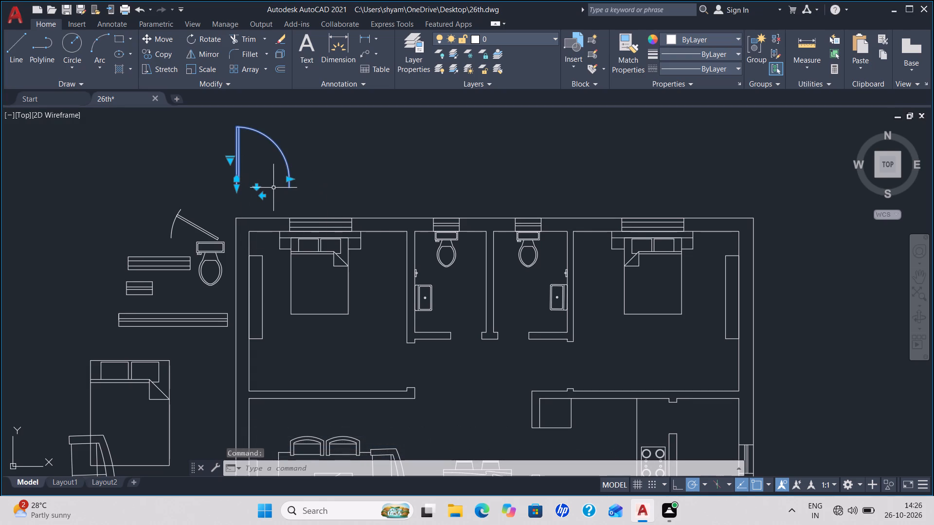
text(ro)
key(Return)
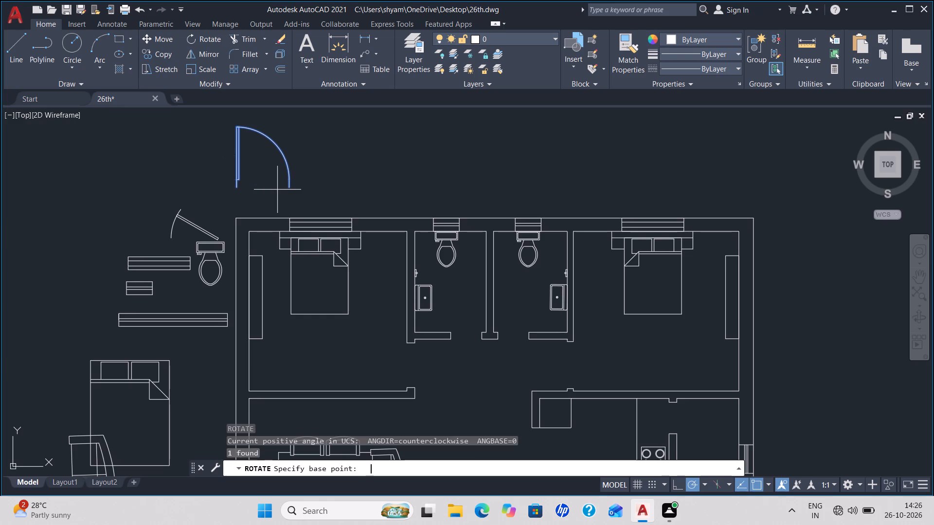
click(237, 190)
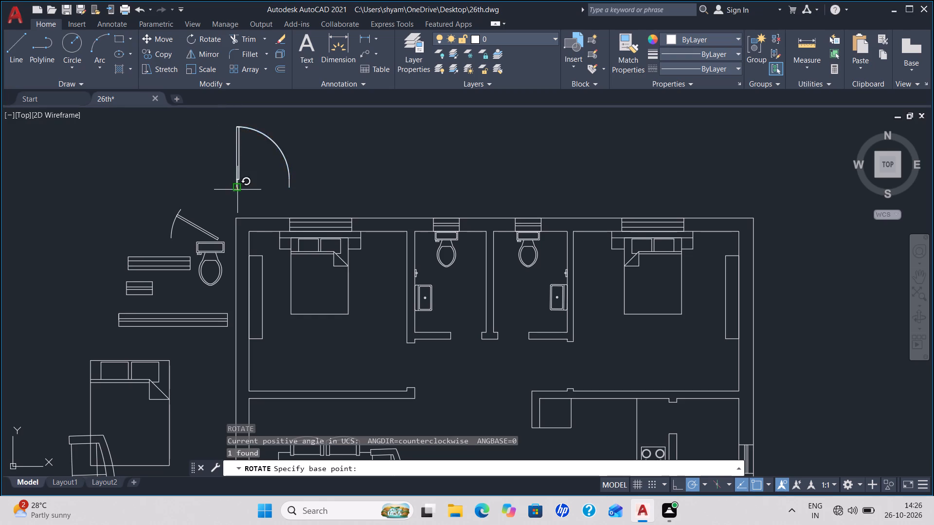
click(237, 119)
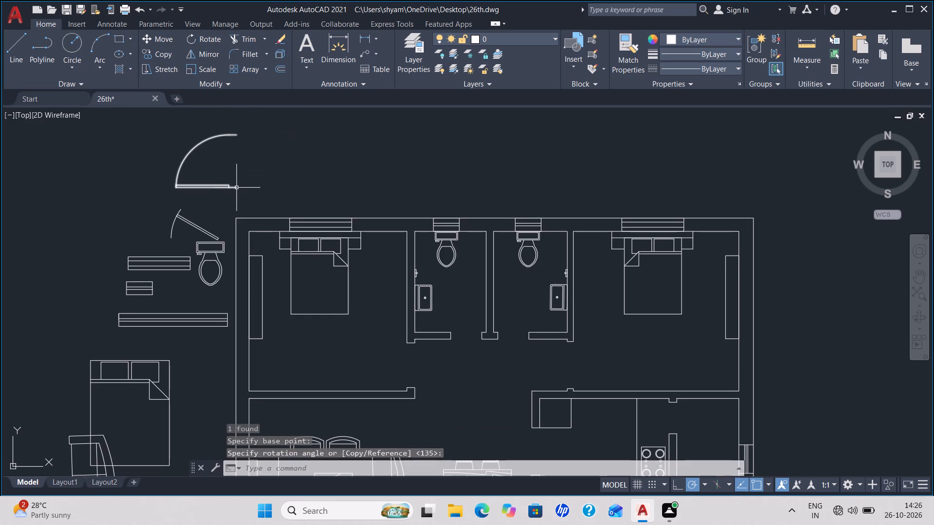
Copy the rotated door block from its hinge-side endpoint to the midpoint of the south wall stub at the west bedroom's door opening.
click(236, 188)
key(m)
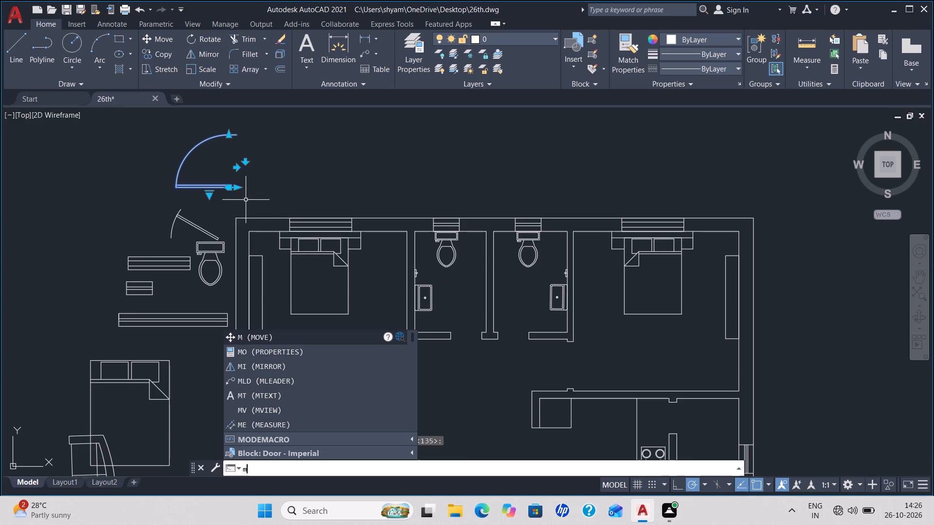
key(BackSpace)
text(co)
key(Return)
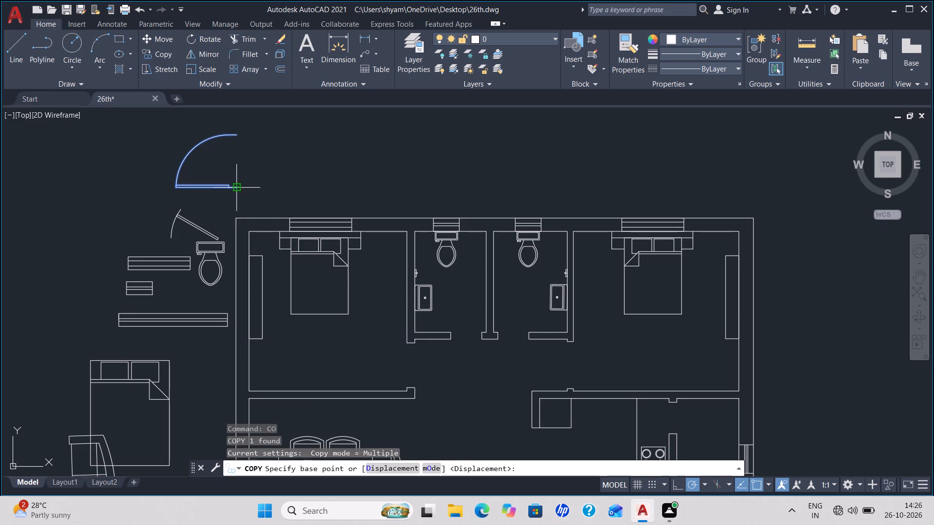
click(237, 190)
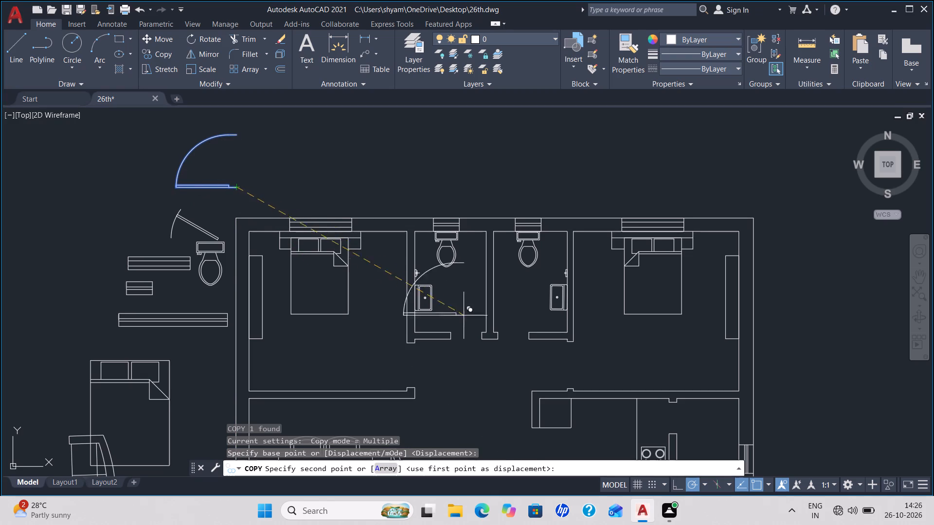
scroll(410, 393, up, 2)
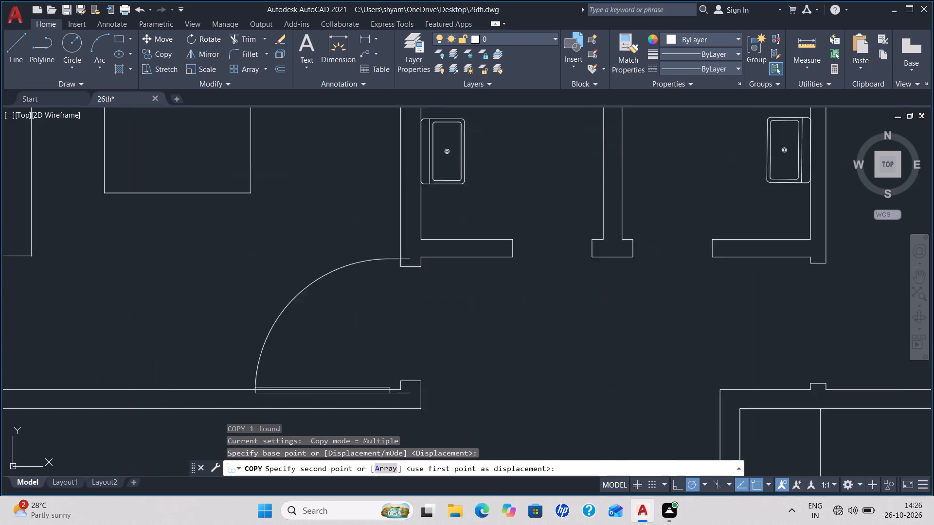
scroll(410, 393, up, 1)
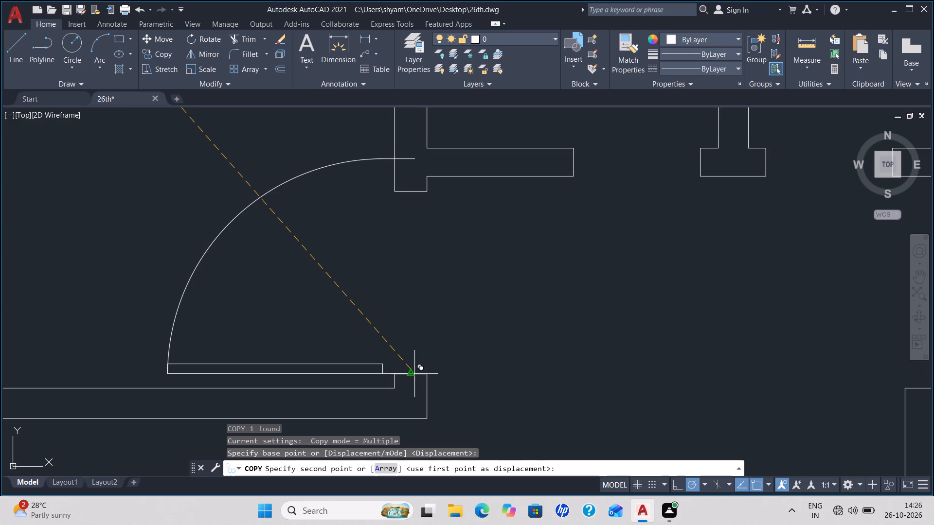
click(412, 374)
key(Escape)
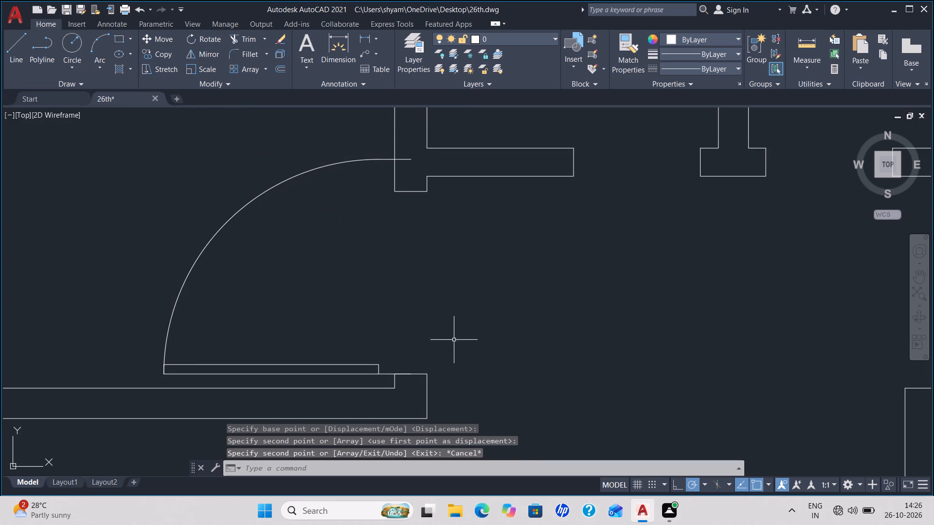
Scale the copied door down about its hinge-side endpoint so its swing fits between the west bedroom opening's two wall stubs.
click(376, 365)
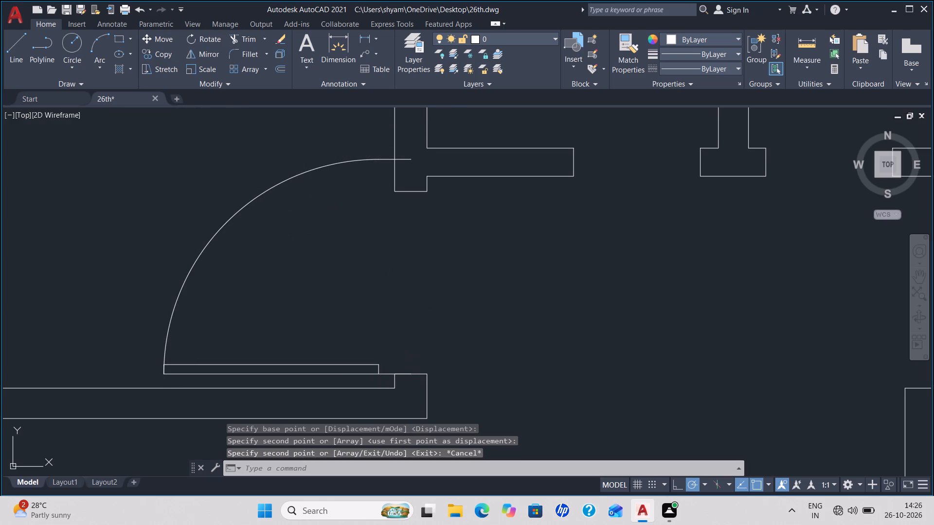
text(sc)
key(Return)
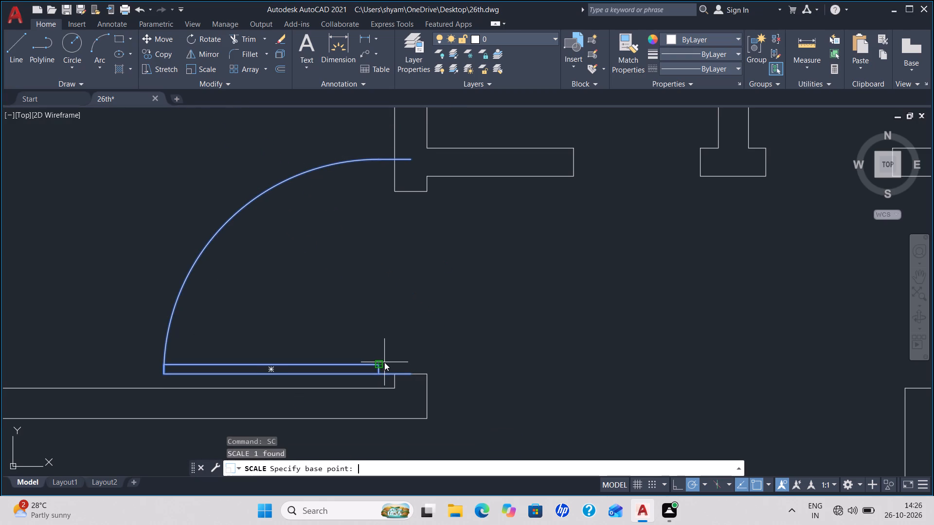
click(409, 375)
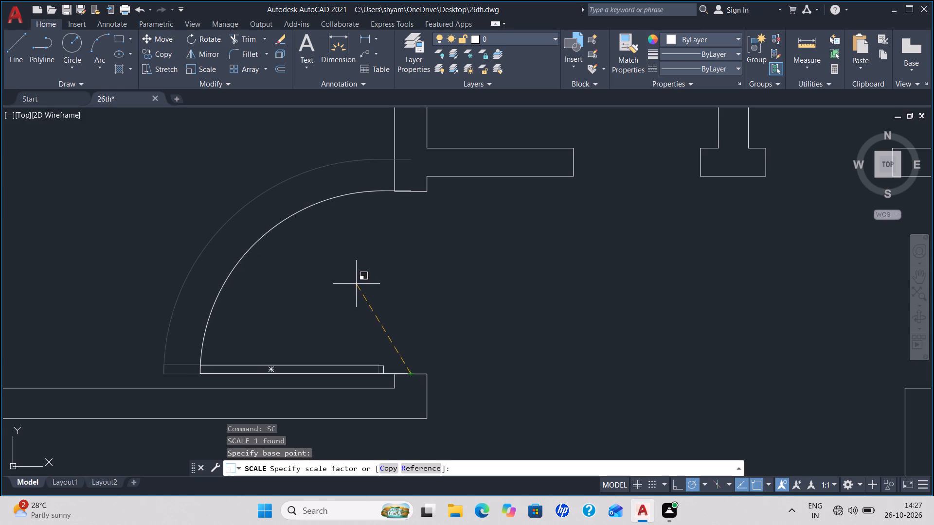
click(356, 284)
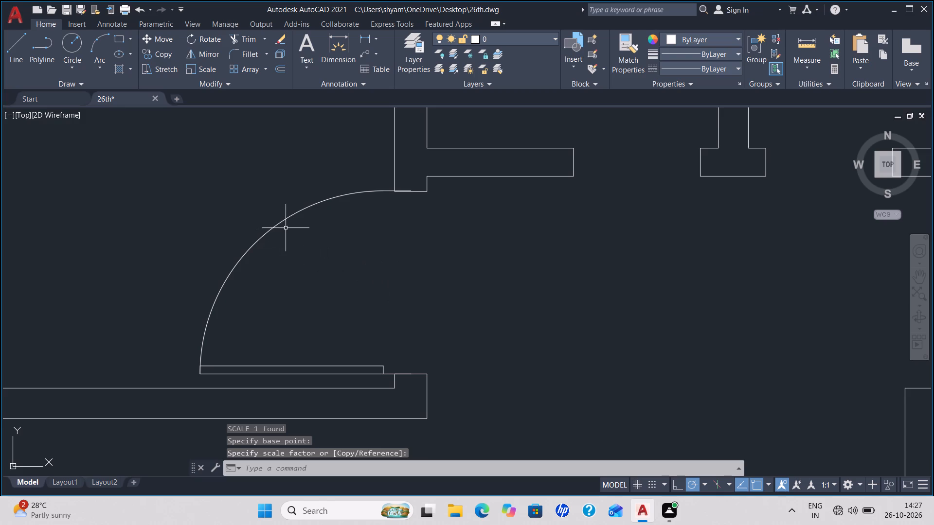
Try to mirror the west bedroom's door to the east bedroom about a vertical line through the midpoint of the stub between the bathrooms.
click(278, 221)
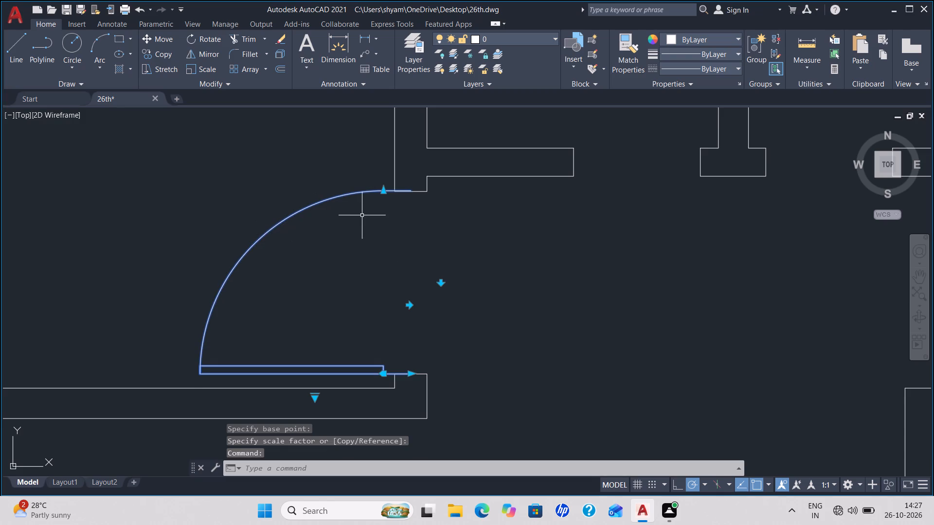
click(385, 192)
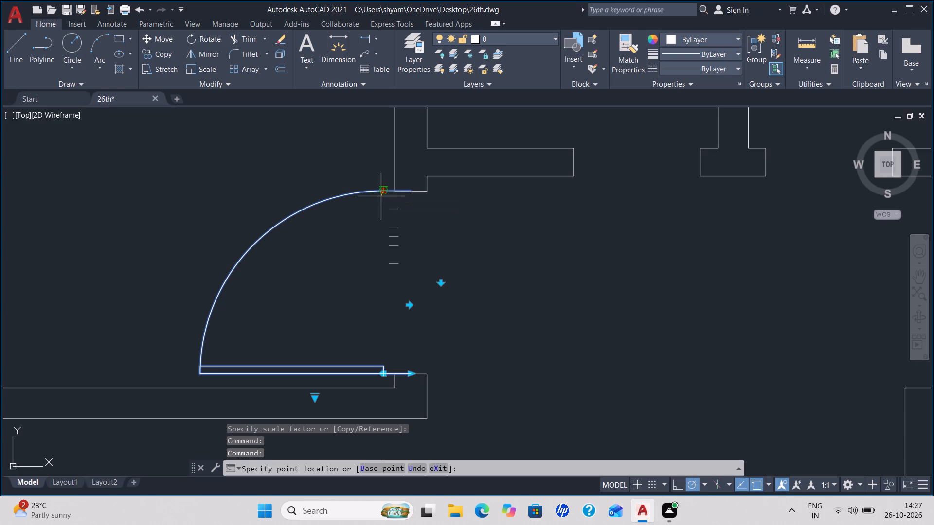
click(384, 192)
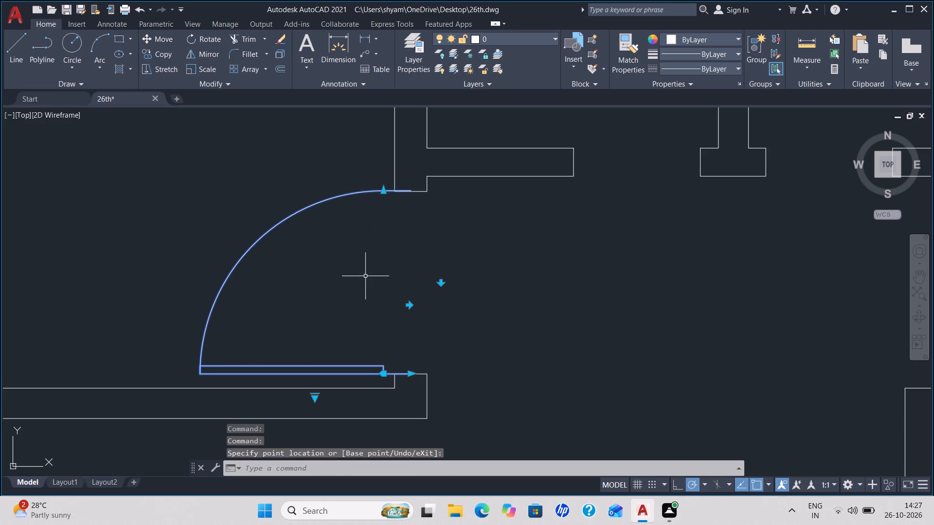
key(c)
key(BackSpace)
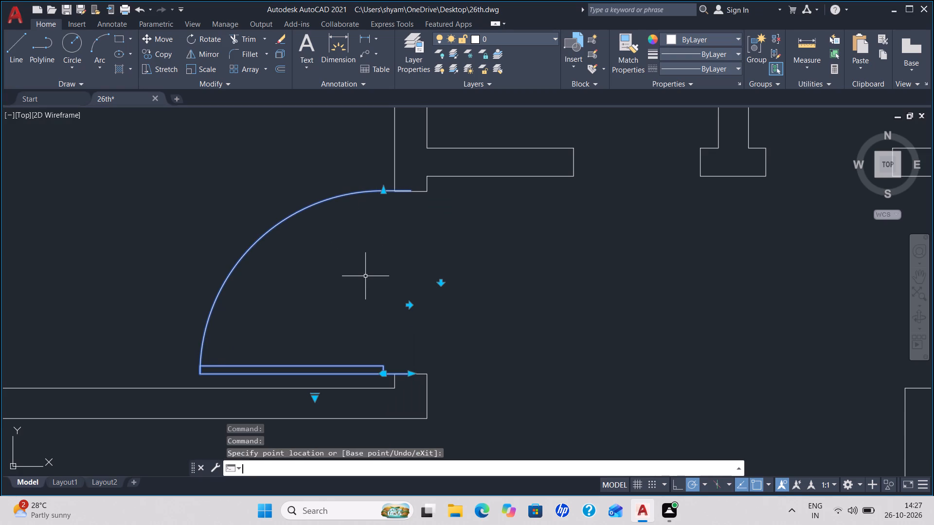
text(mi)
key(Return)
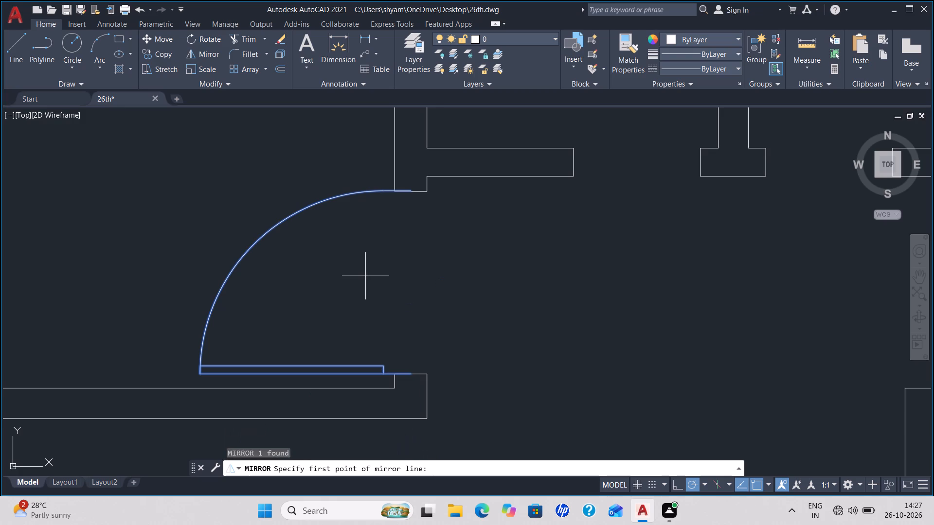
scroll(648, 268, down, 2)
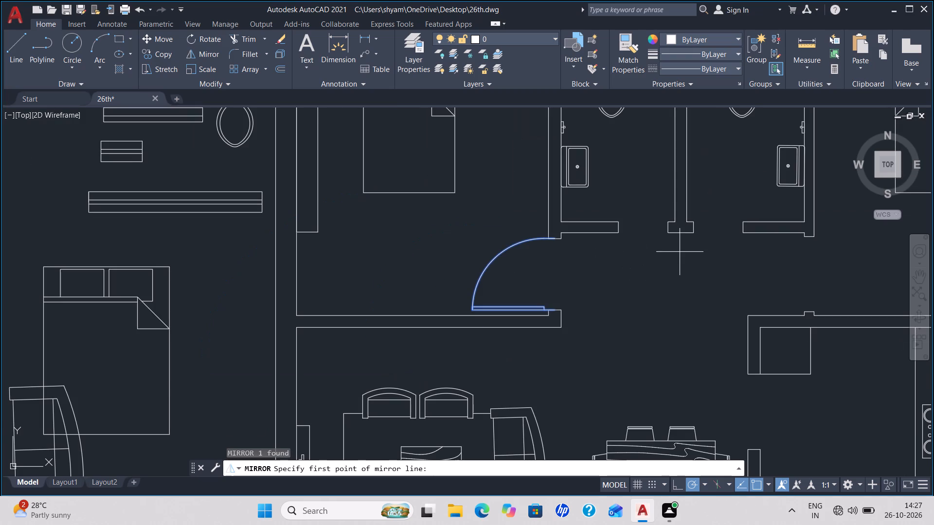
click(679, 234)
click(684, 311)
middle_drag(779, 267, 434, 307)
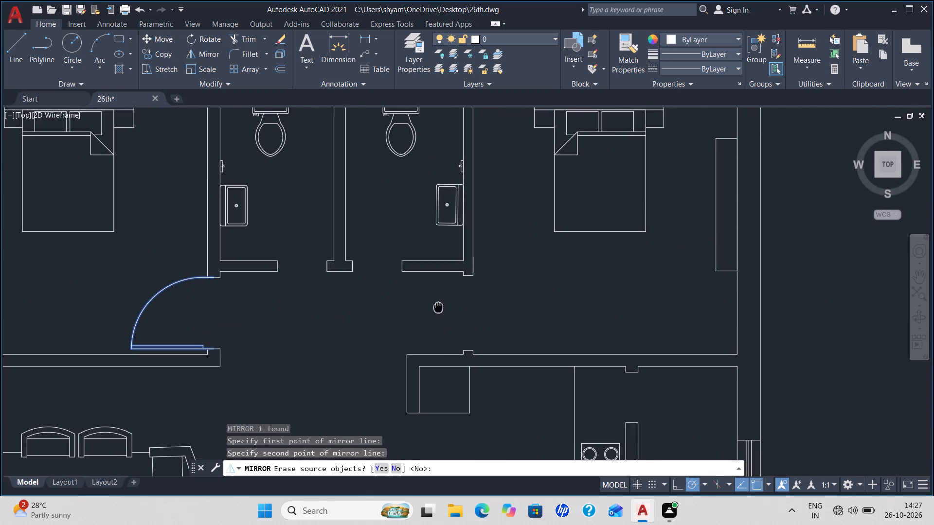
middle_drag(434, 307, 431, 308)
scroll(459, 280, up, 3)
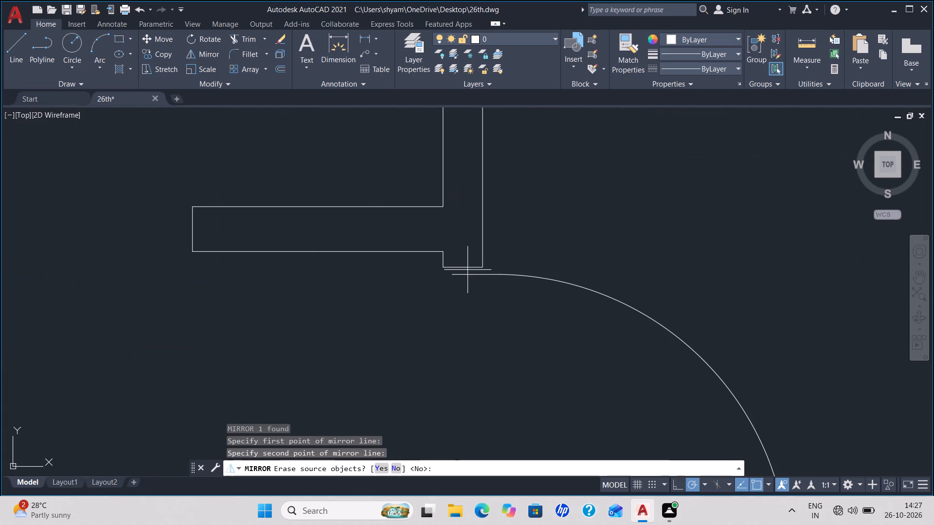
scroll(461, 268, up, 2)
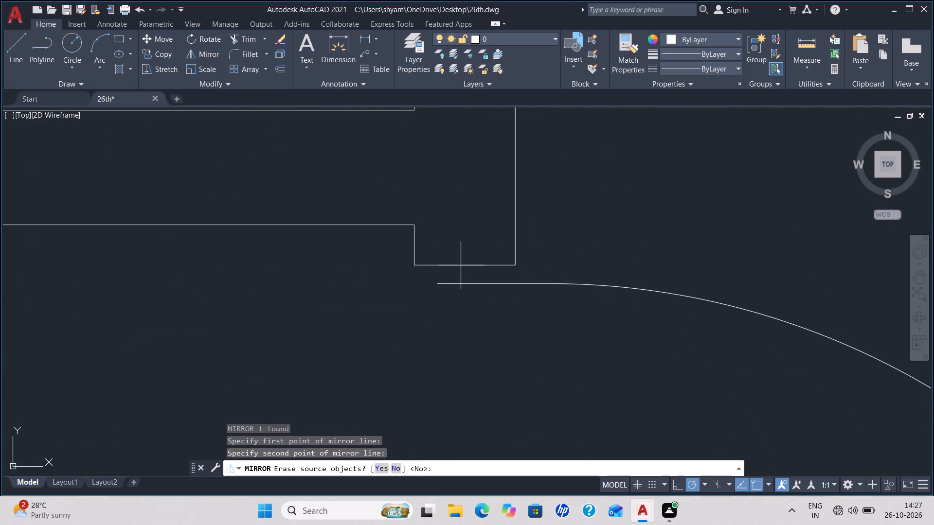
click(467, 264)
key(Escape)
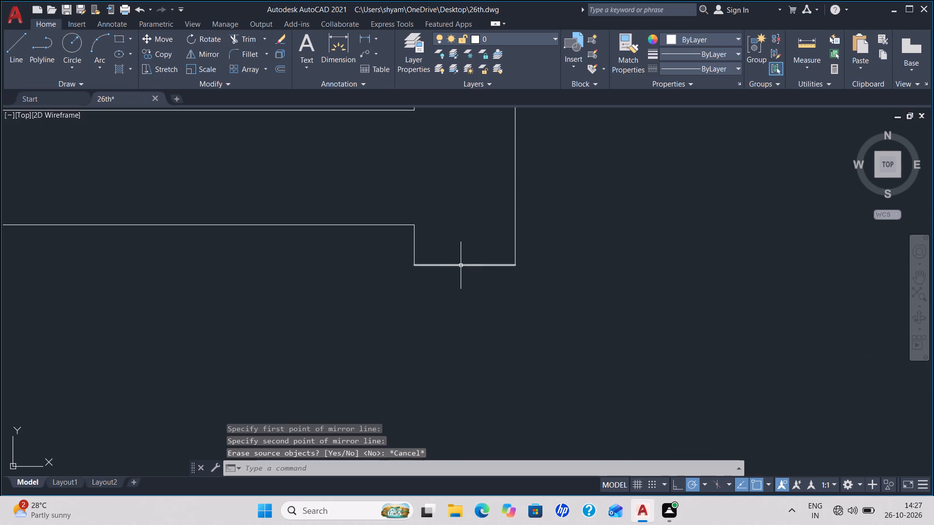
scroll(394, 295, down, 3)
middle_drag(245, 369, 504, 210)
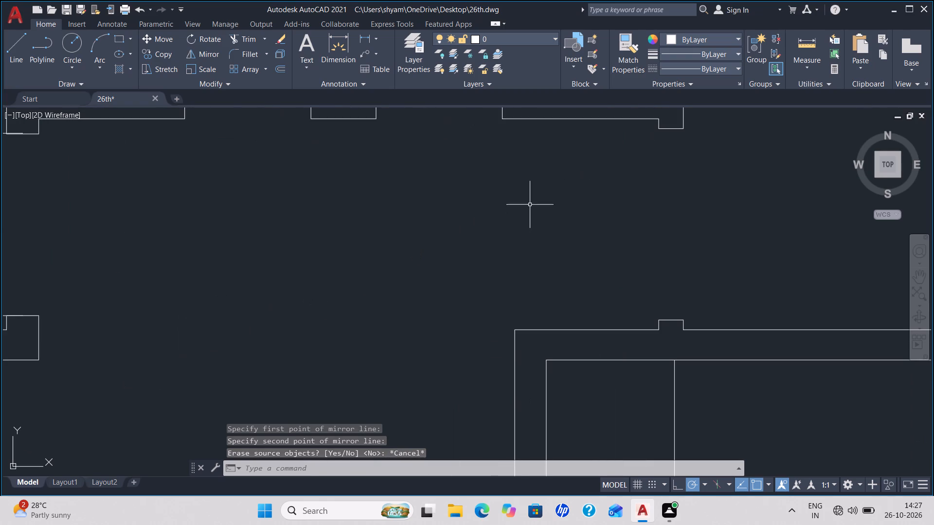
Mirror the west bedroom's door to the east bedroom about a vertical line through the midpoint of the stub between the bathrooms, keeping the original.
scroll(337, 256, down, 2)
click(163, 281)
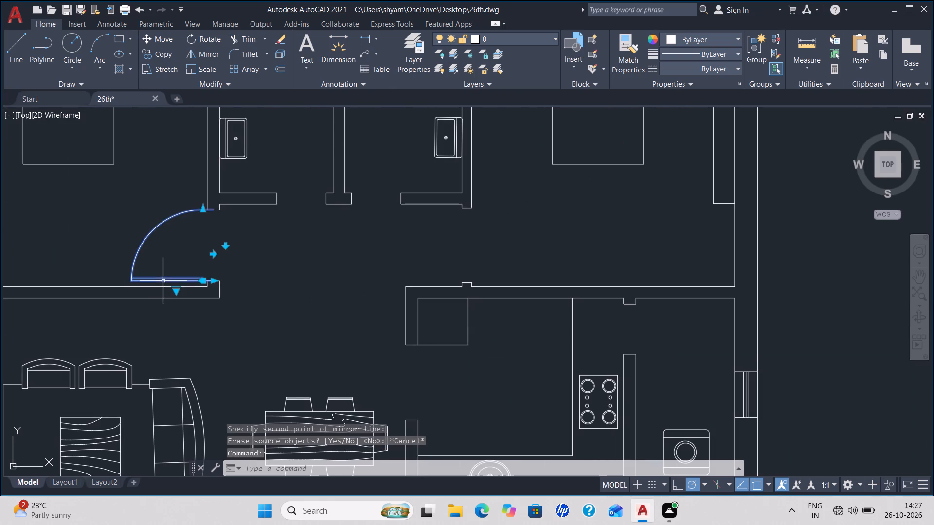
key(n)
key(BackSpace)
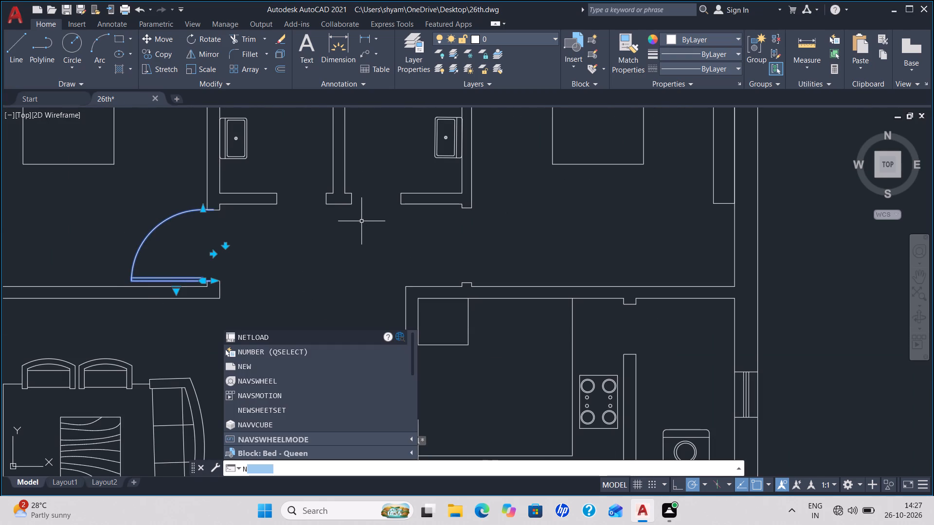
text(mi)
key(Return)
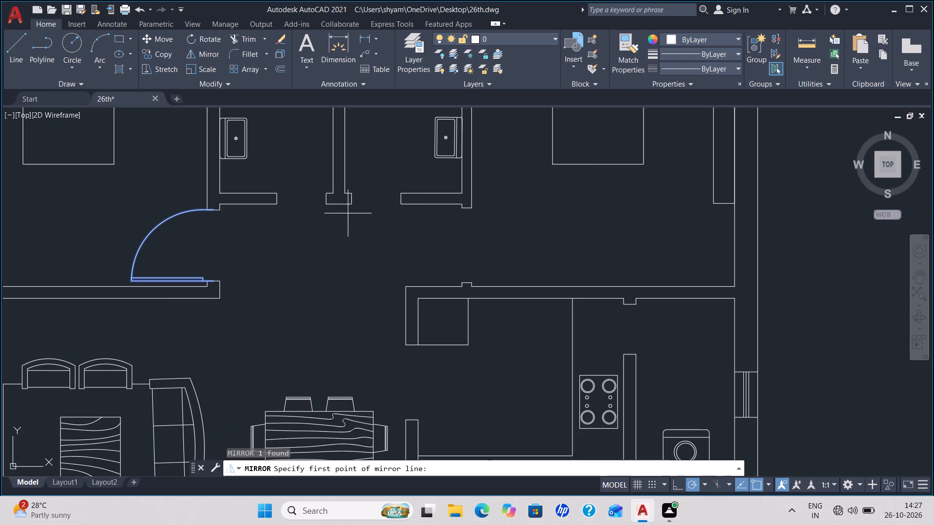
drag(337, 205, 336, 210)
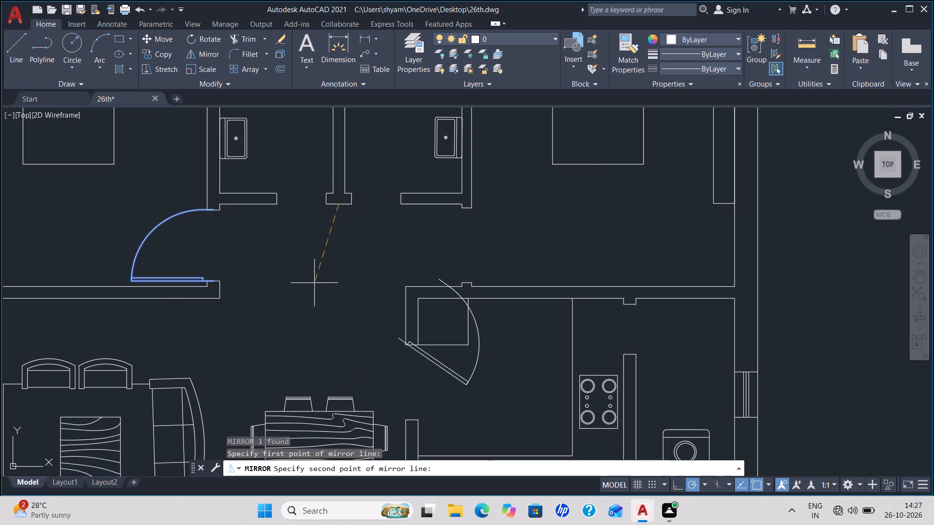
click(339, 266)
key(space)
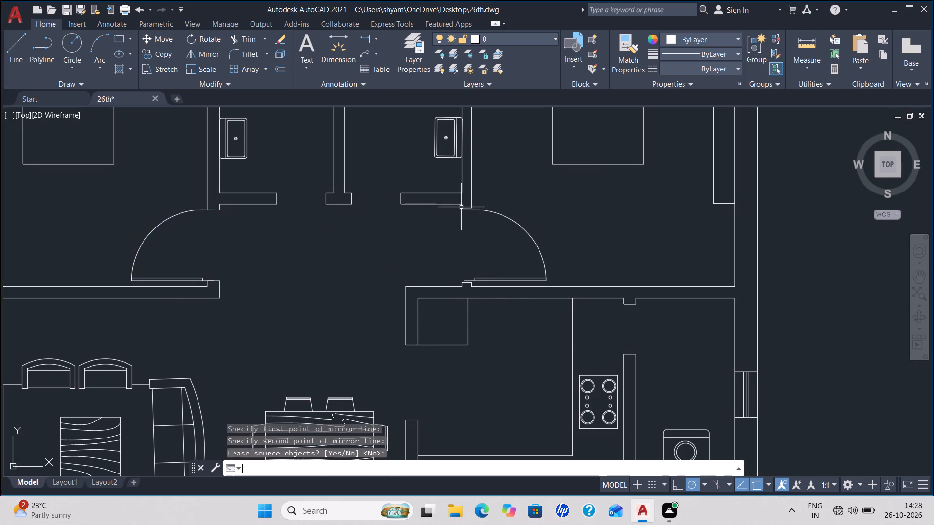
Erase the end line of the north wall stub at the east bedroom's door and stretch both stub sides down to the door line.
scroll(467, 208, up, 3)
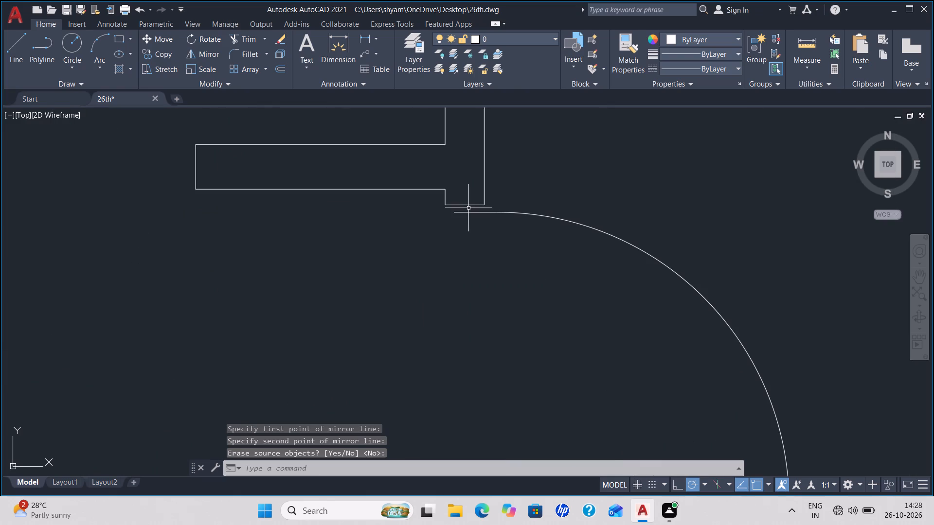
click(465, 204)
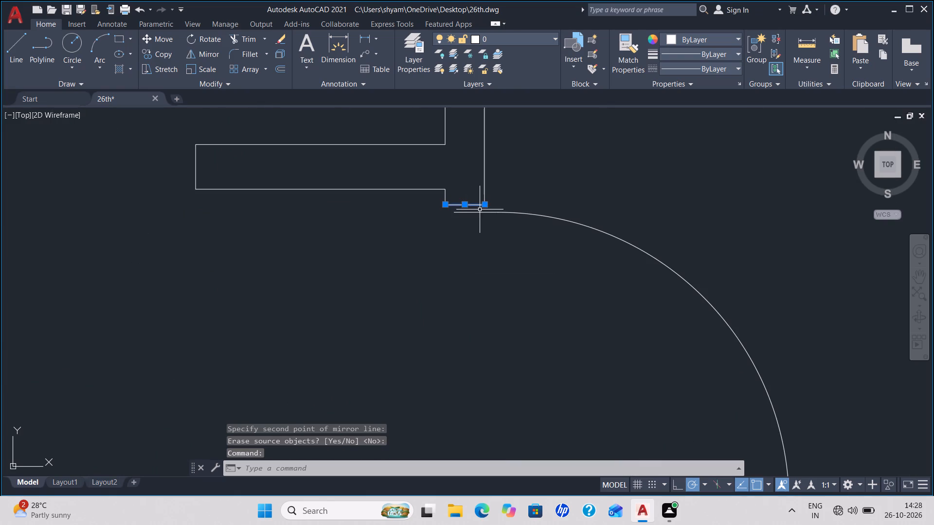
key(Delete)
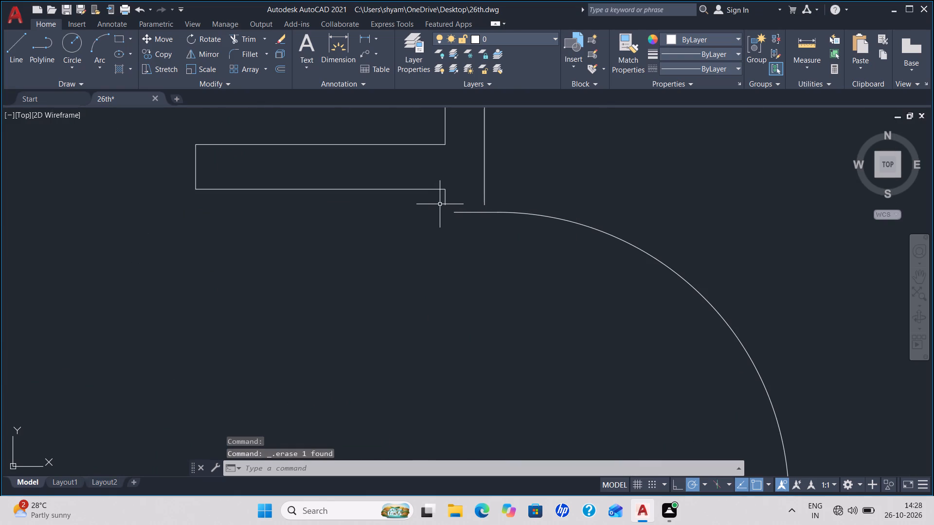
click(444, 203)
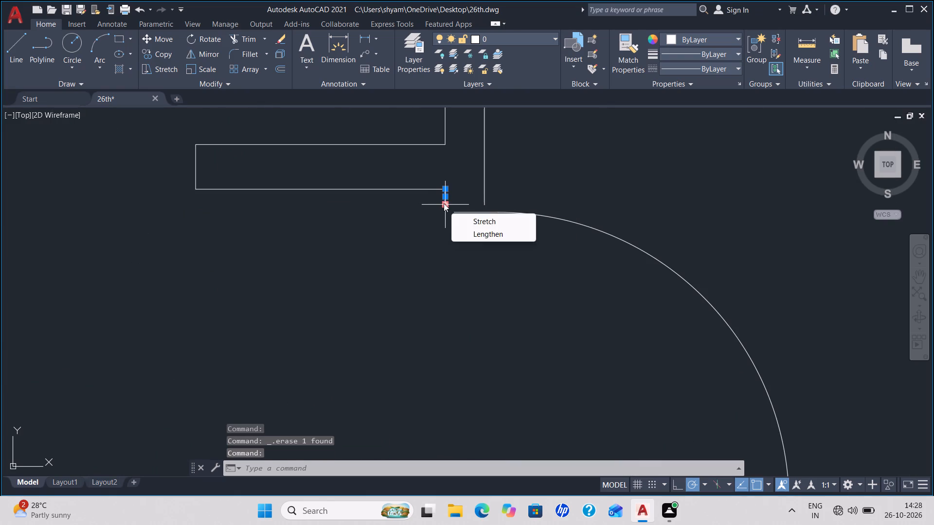
click(444, 203)
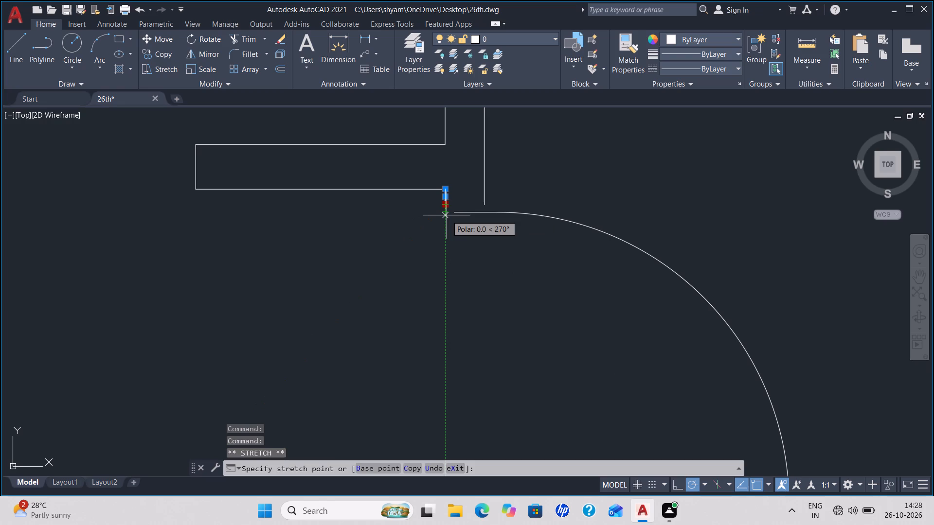
click(446, 213)
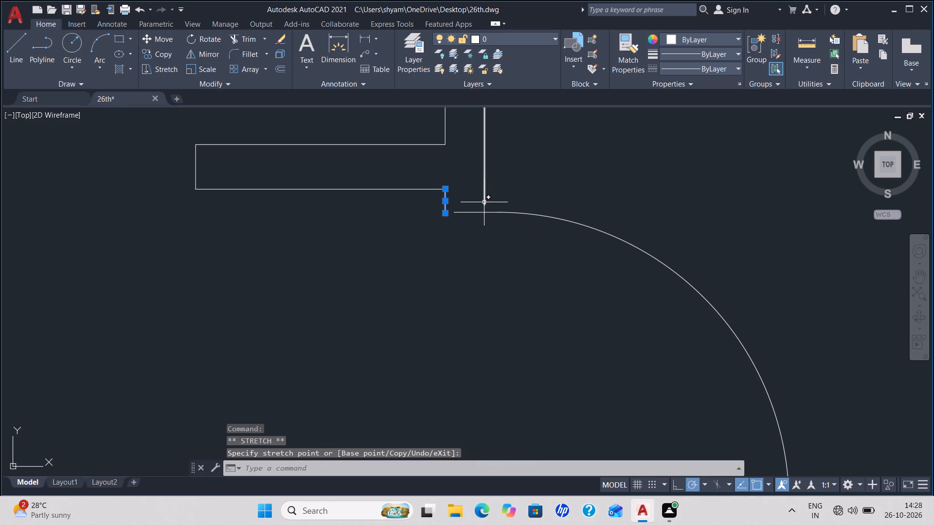
click(485, 202)
click(485, 204)
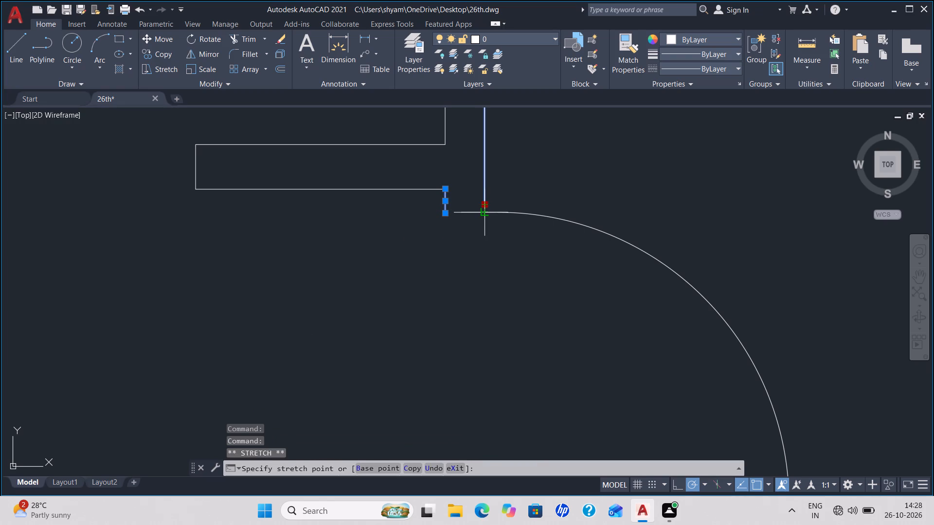
click(484, 210)
key(Escape)
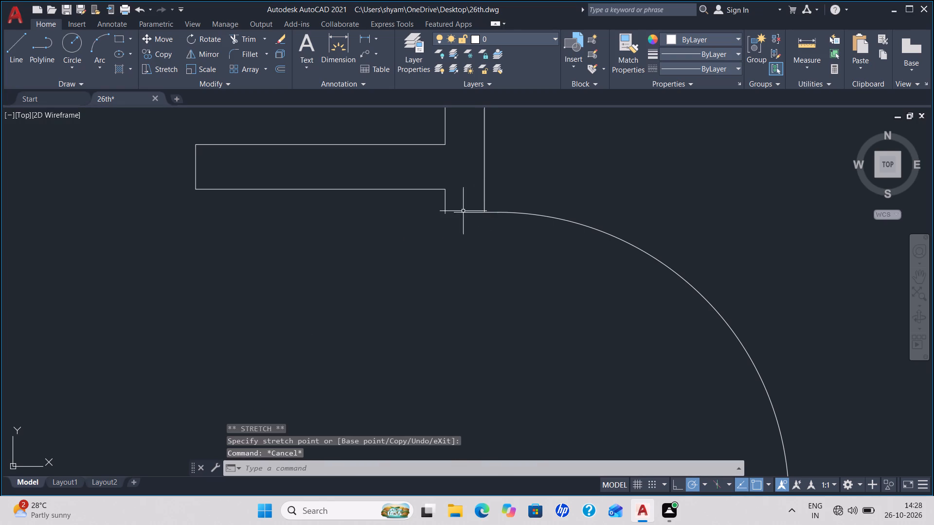
Close the east bedroom's north stub with a line between its two sides and trim the side's overhang at the west corner.
key(l)
key(Return)
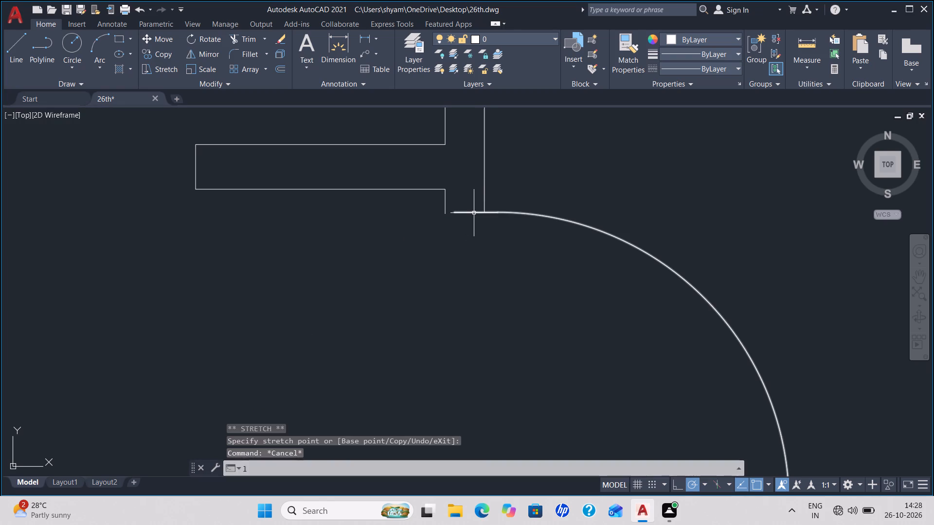
click(485, 211)
click(446, 212)
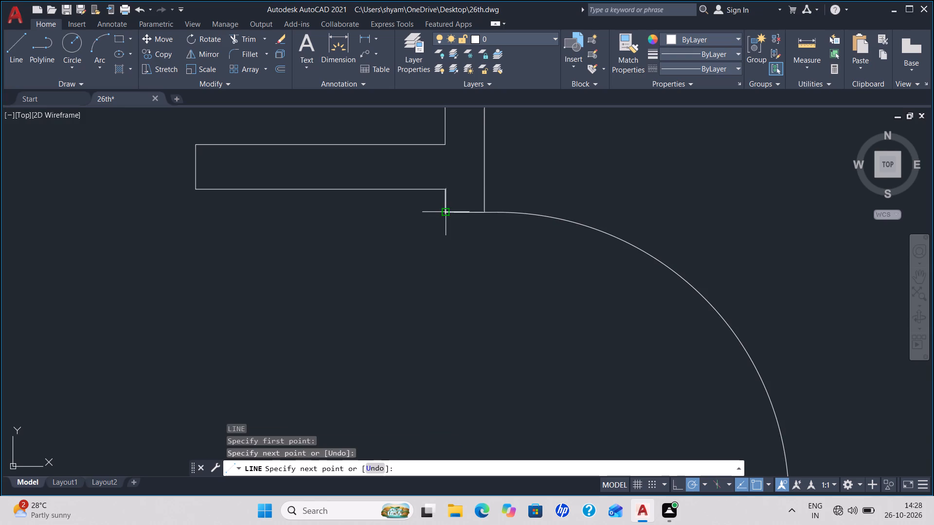
key(Escape)
scroll(441, 216, up, 3)
key(t)
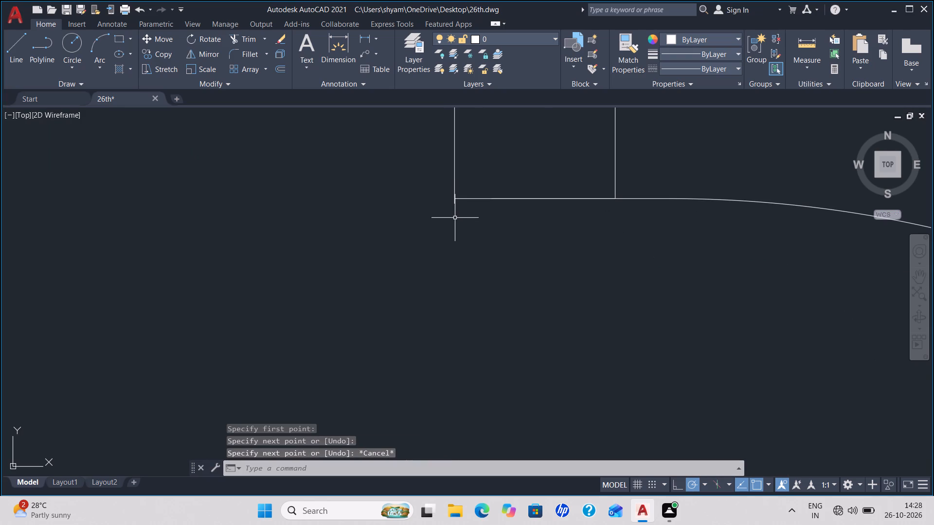
key(r)
key(space)
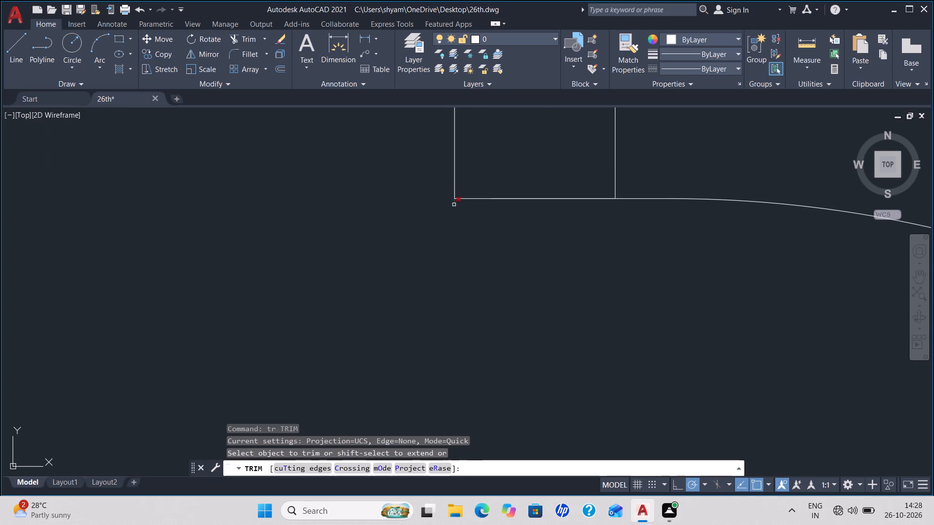
click(454, 205)
Erase the top line of the south wall stub at the east bedroom's door and extend the stub's east side up to the door line.
scroll(472, 209, down, 4)
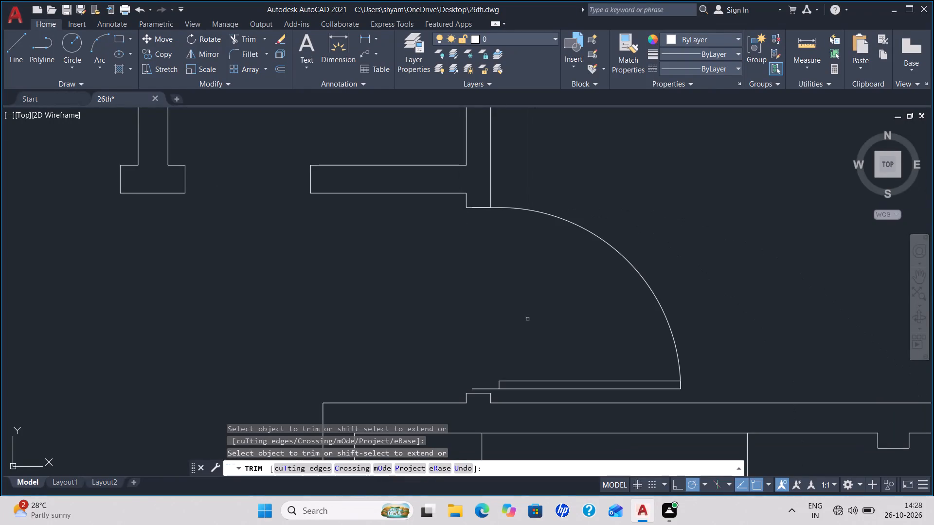
middle_drag(533, 318, 432, 160)
scroll(383, 239, up, 3)
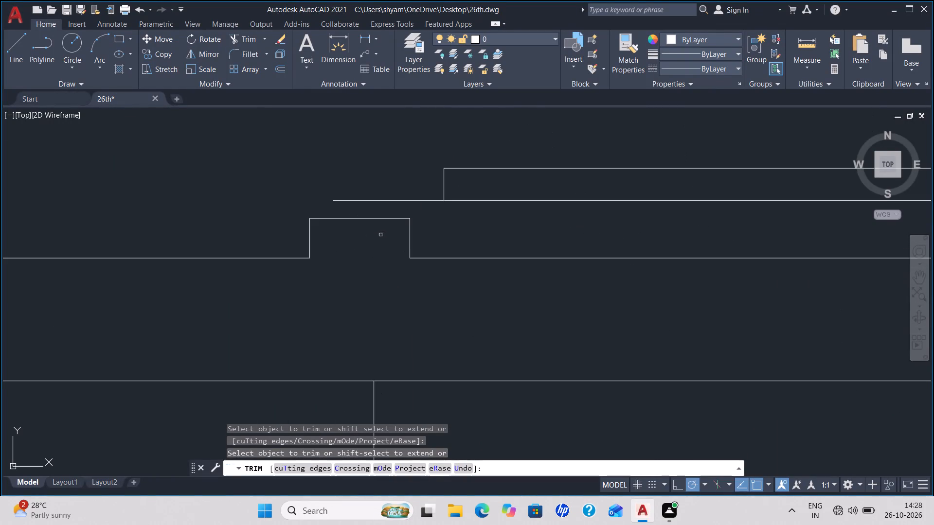
key(Escape)
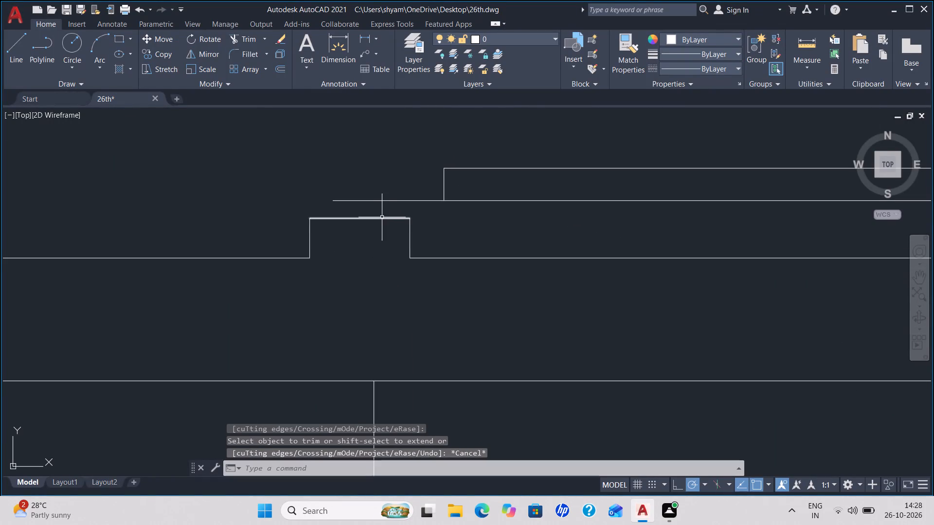
click(381, 219)
key(Delete)
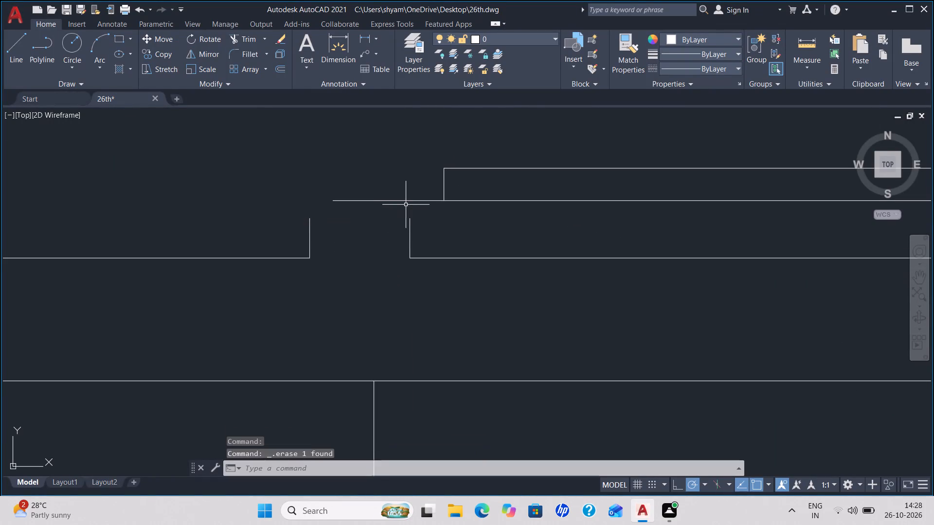
key(e)
key(x)
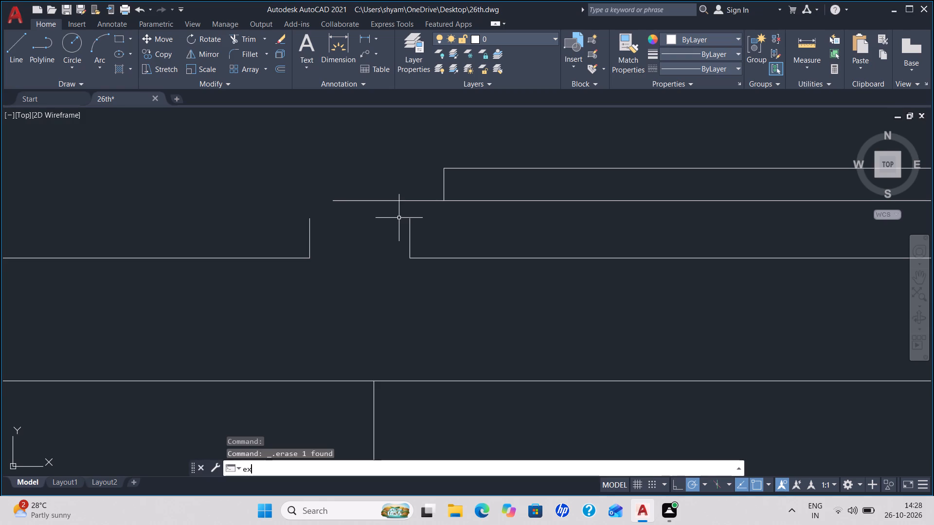
key(Return)
click(409, 228)
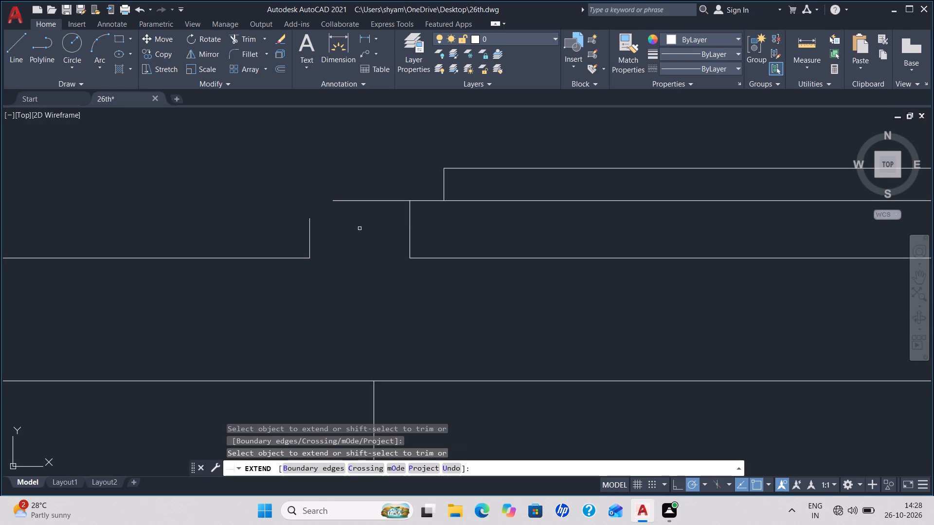
key(Escape)
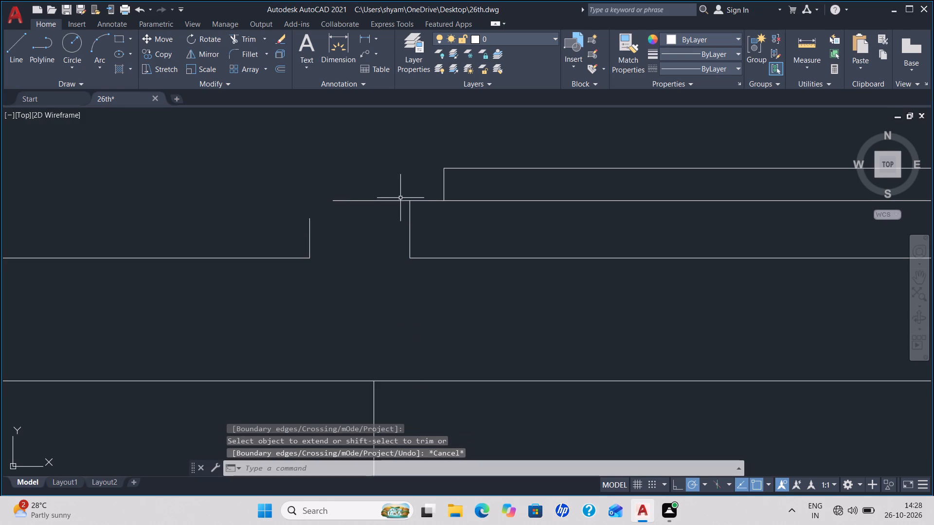
Draw a new top line about 0.1 long westward from the south stub's east side and stretch the west side up to meet it.
key(l)
key(Return)
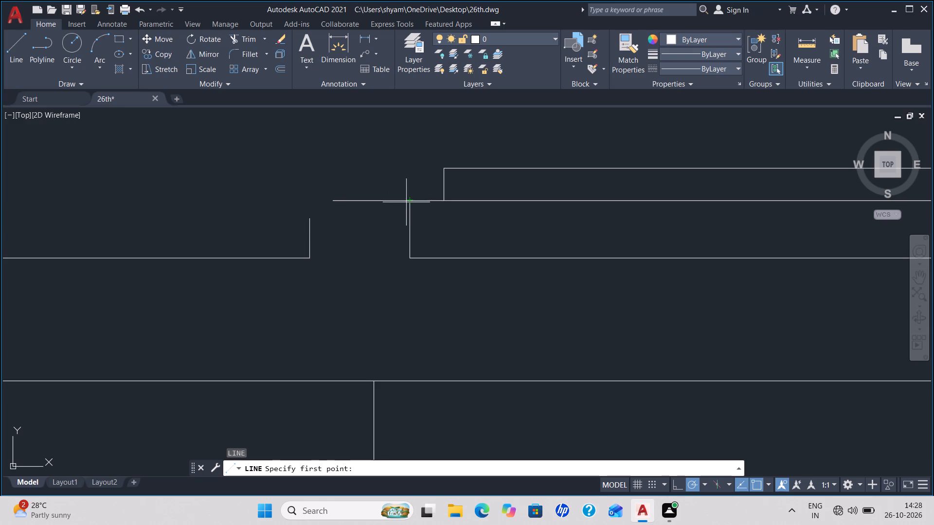
click(408, 202)
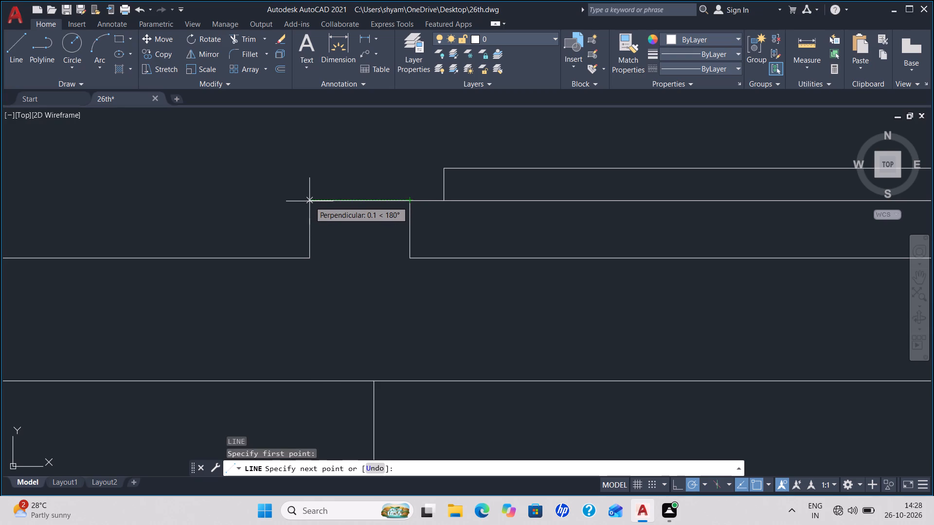
click(309, 201)
key(Escape)
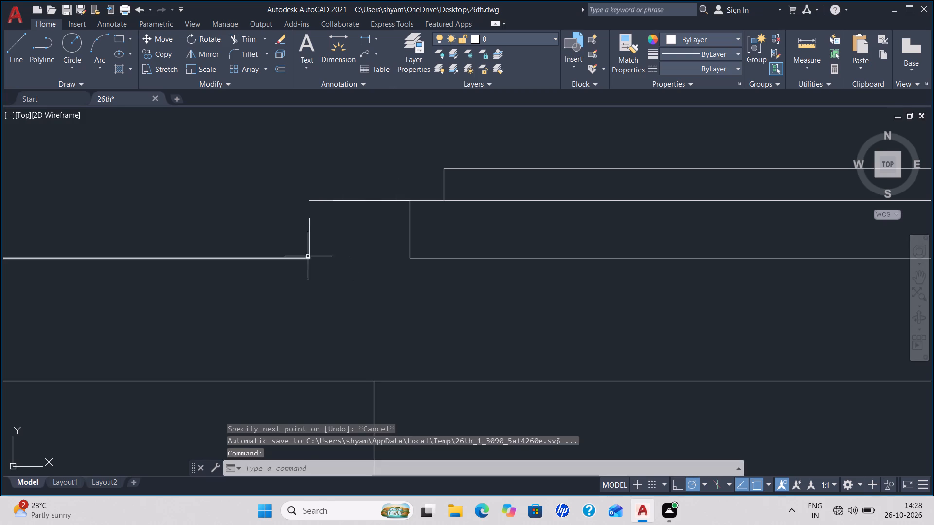
click(310, 232)
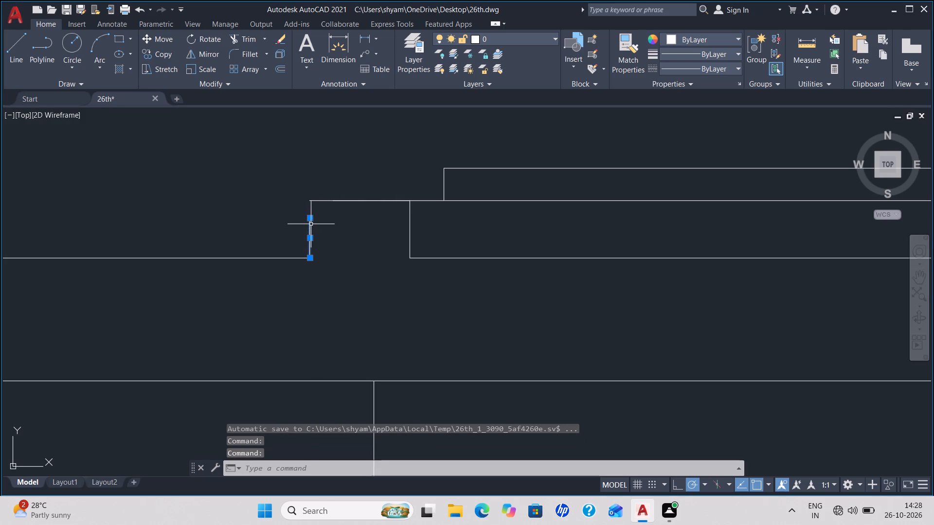
drag(309, 218, 308, 213)
click(309, 199)
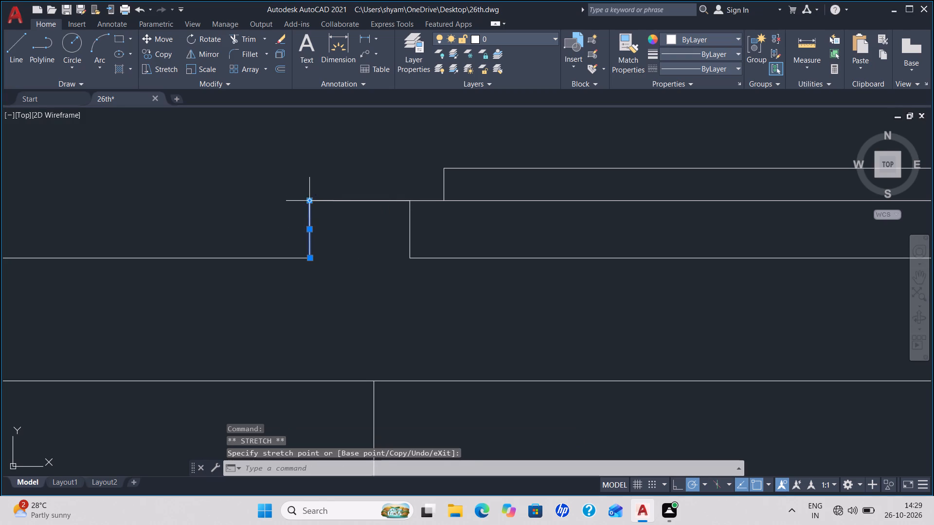
key(Escape)
Erase the end line of the north wall stub at the west bedroom's door opening.
scroll(371, 199, down, 5)
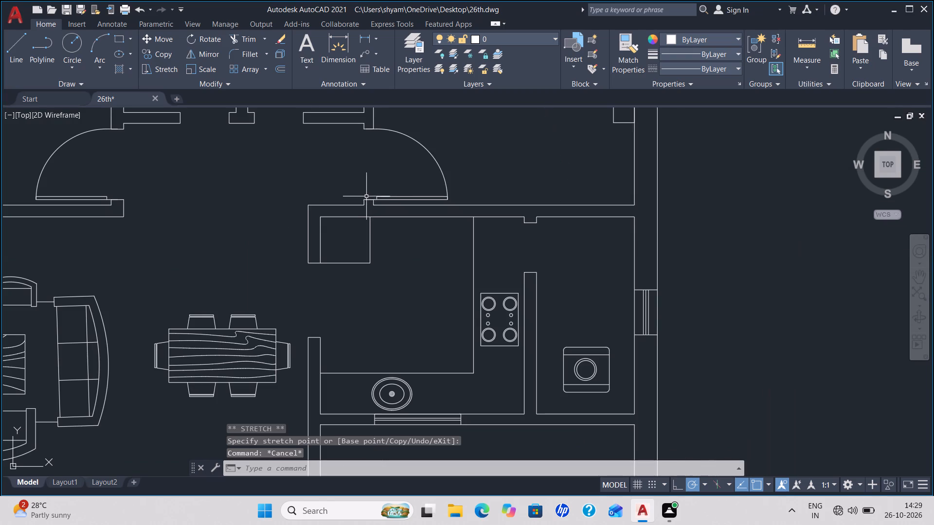
middle_drag(120, 159, 270, 225)
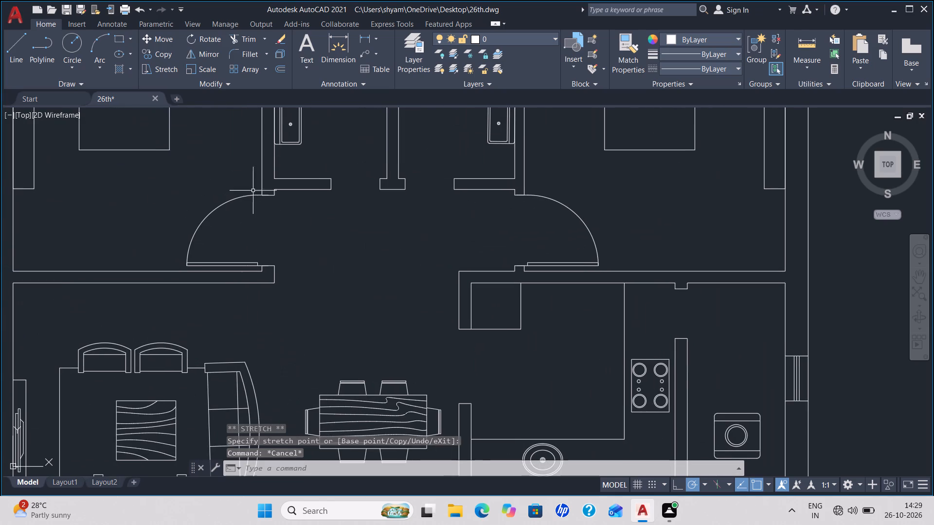
scroll(266, 192, up, 7)
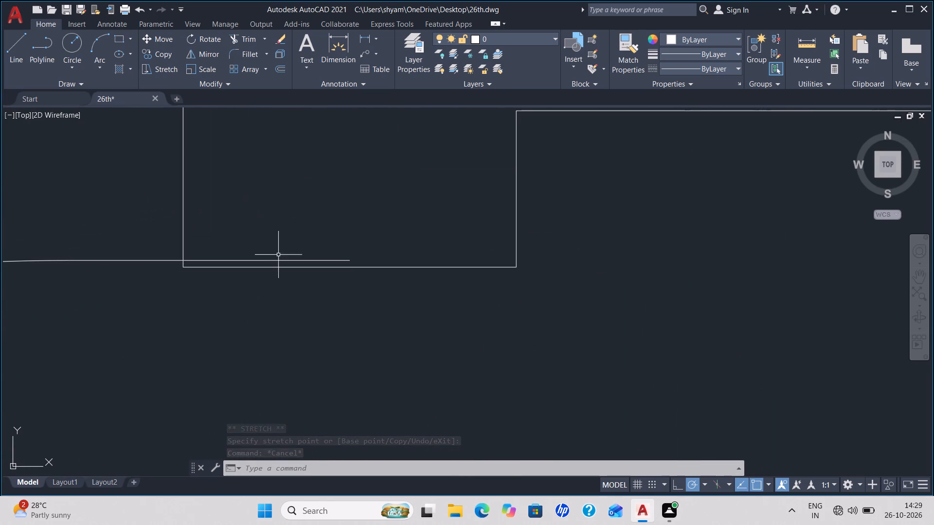
click(298, 268)
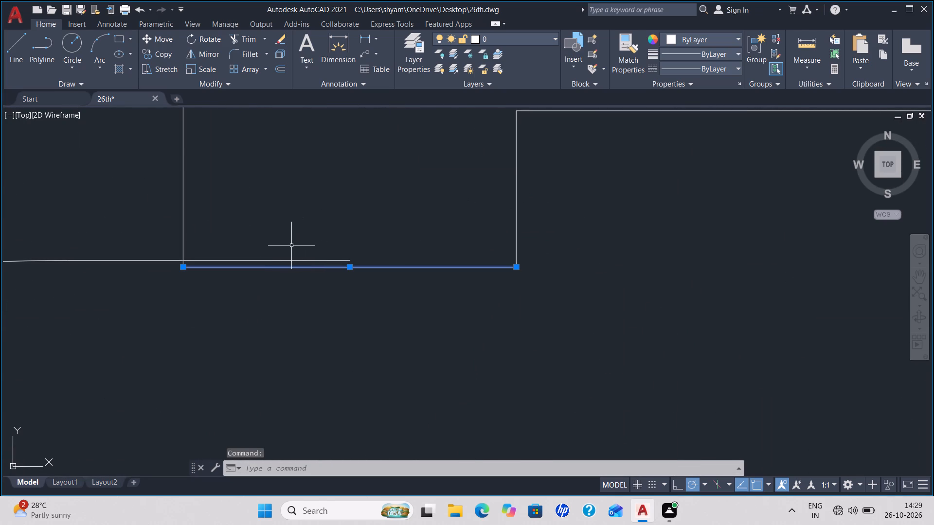
key(Delete)
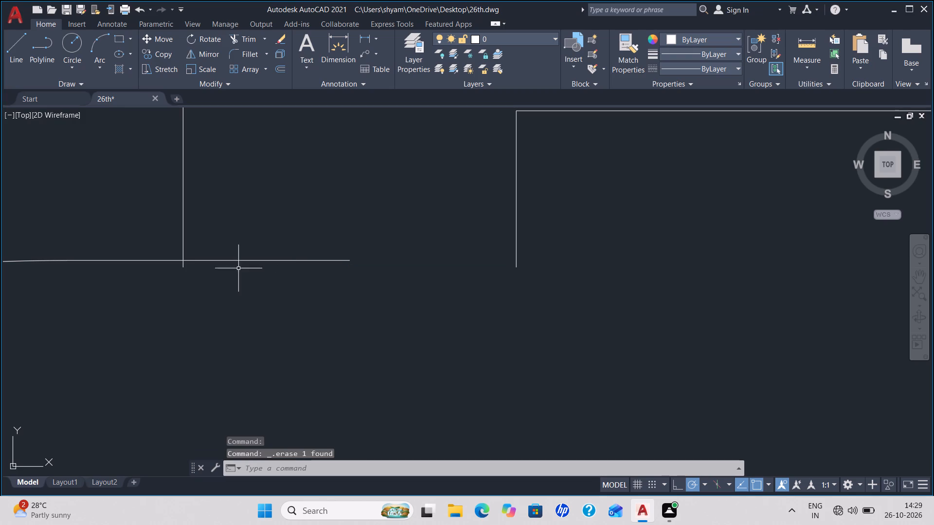
Close the north wall stub at the west bedroom's door with a line between its two sides and trim both overhangs.
key(l)
key(Return)
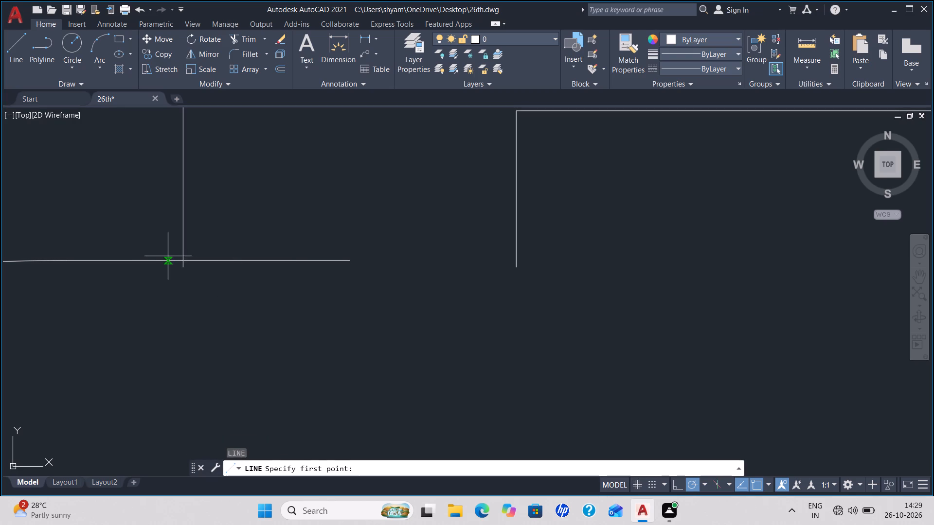
click(185, 261)
click(514, 258)
key(Escape)
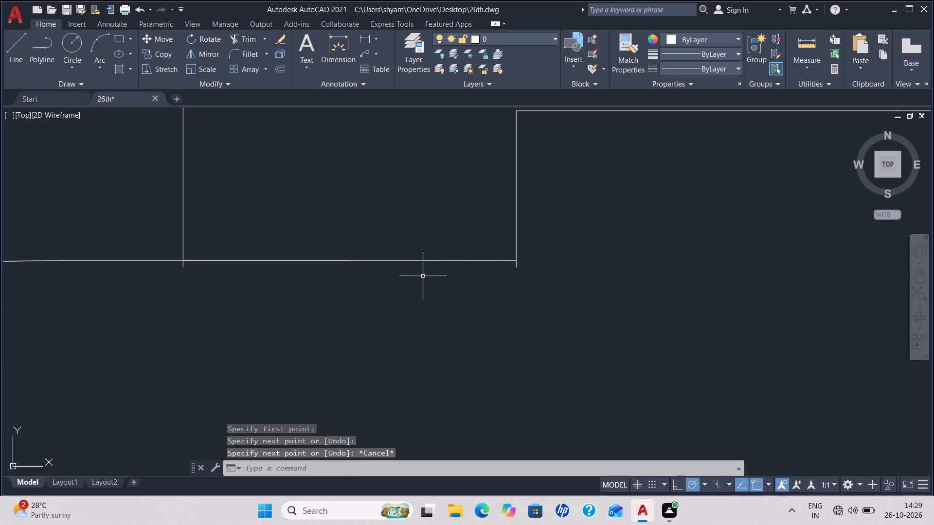
key(t)
key(r)
key(space)
key(space)
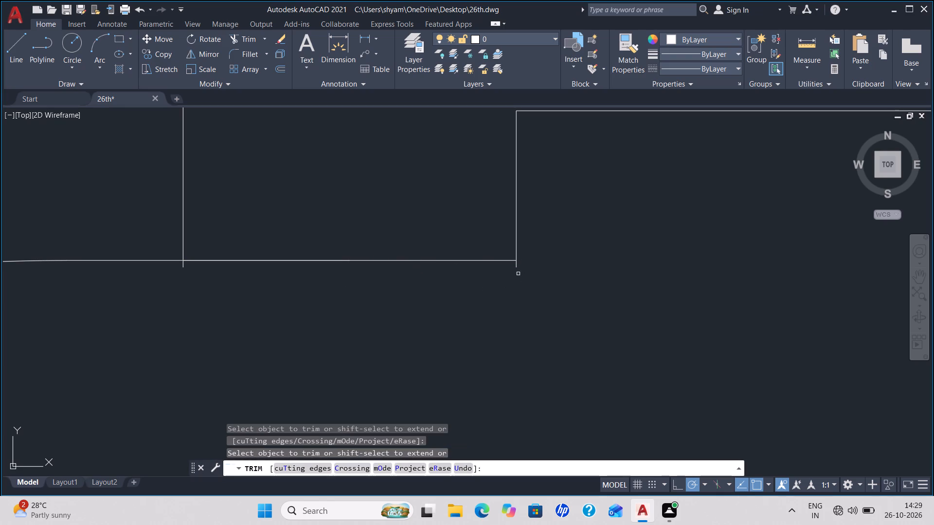
drag(516, 266, 509, 269)
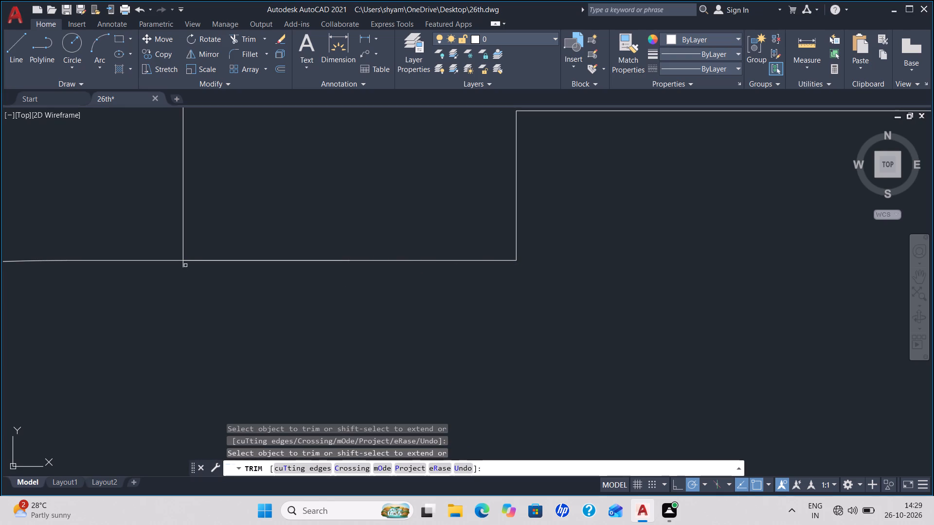
click(184, 264)
scroll(338, 298, down, 3)
scroll(462, 357, down, 1)
middle_drag(529, 359, 295, 223)
scroll(292, 223, down, 3)
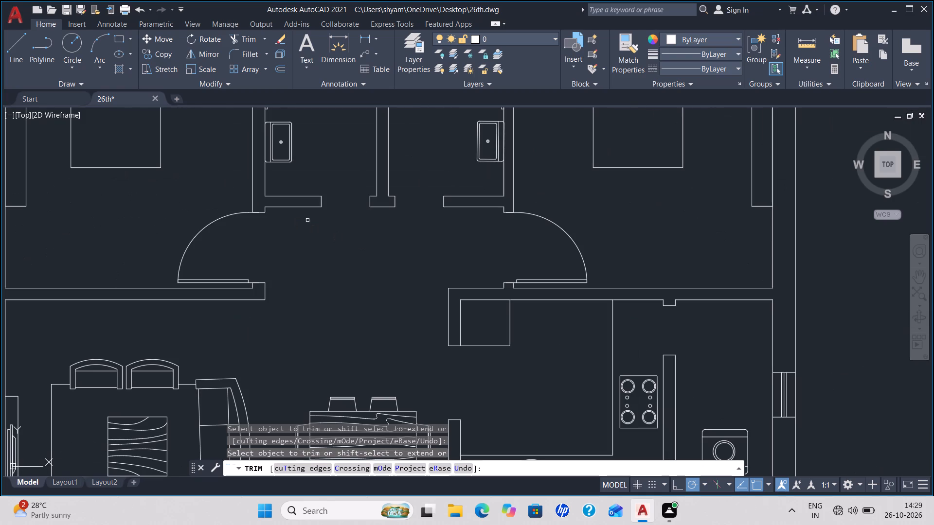
middle_drag(505, 253, 407, 223)
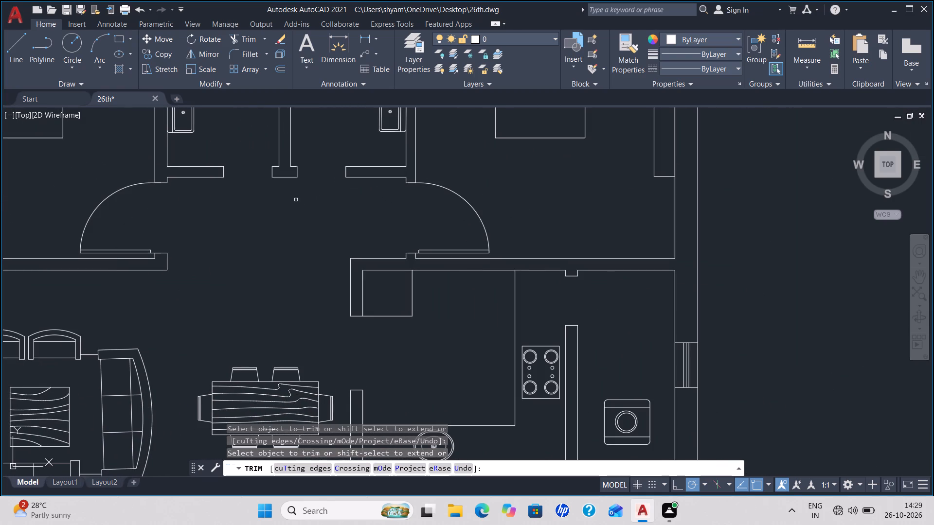
key(Escape)
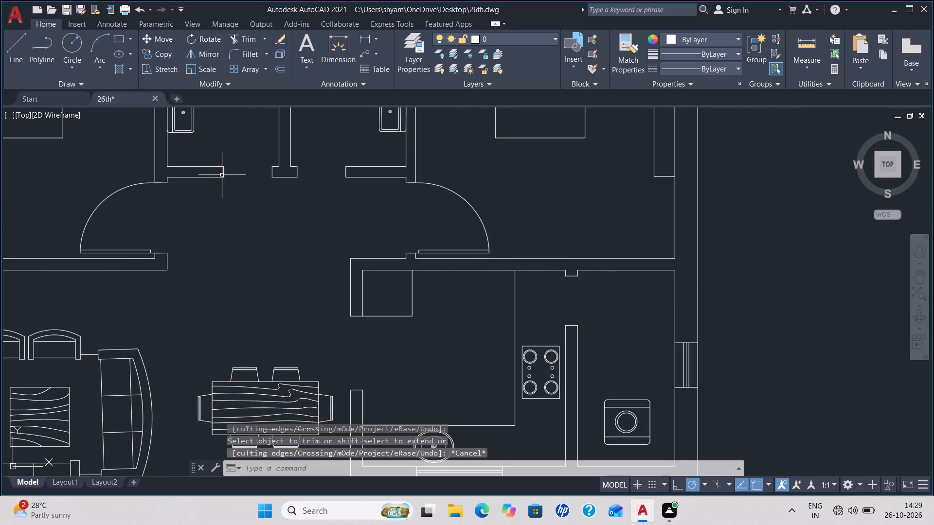
Rotate the spare door block north of the plan about 90° clockwise around its hinge end so the leaf points north.
middle_drag(236, 169, 271, 278)
scroll(276, 278, down, 2)
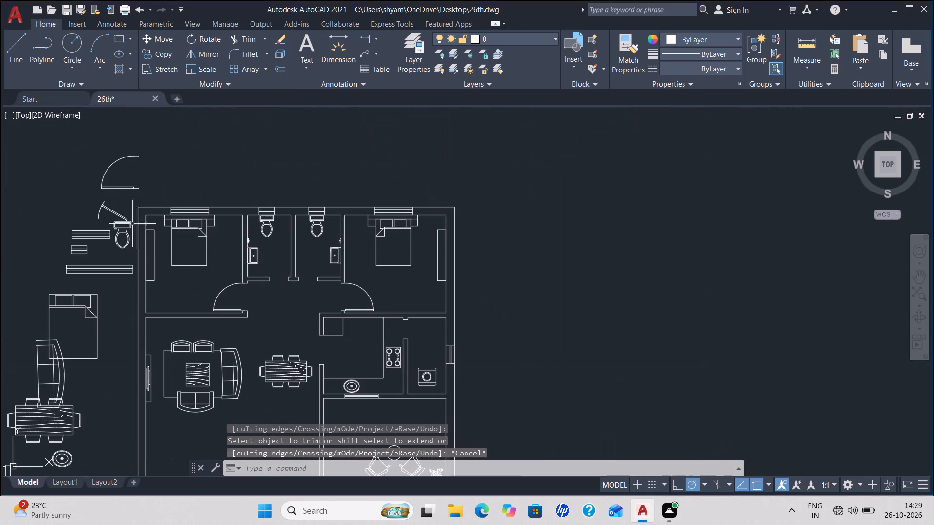
click(112, 187)
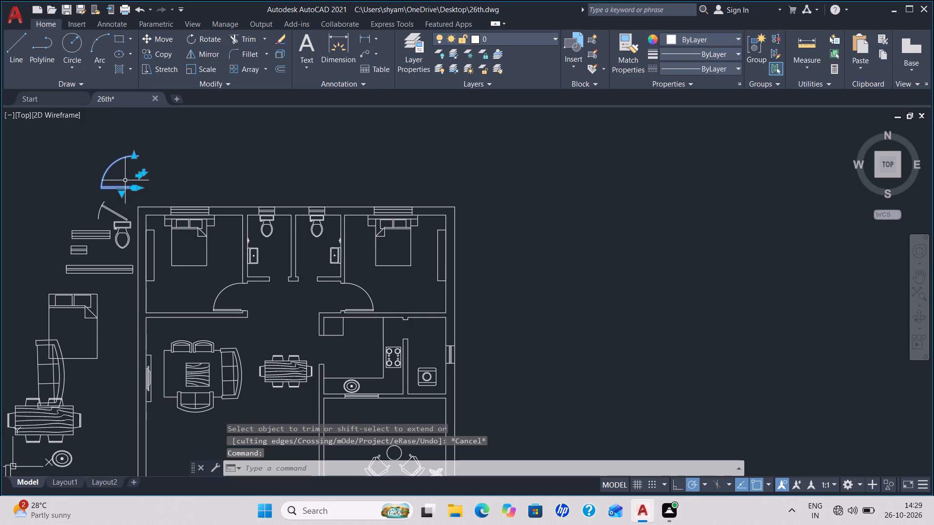
key(r)
key(o)
key(Return)
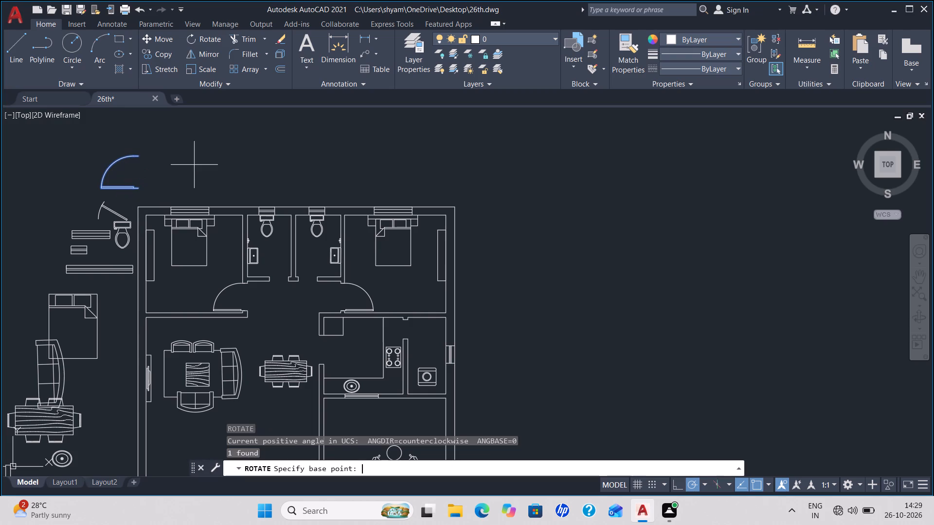
click(135, 189)
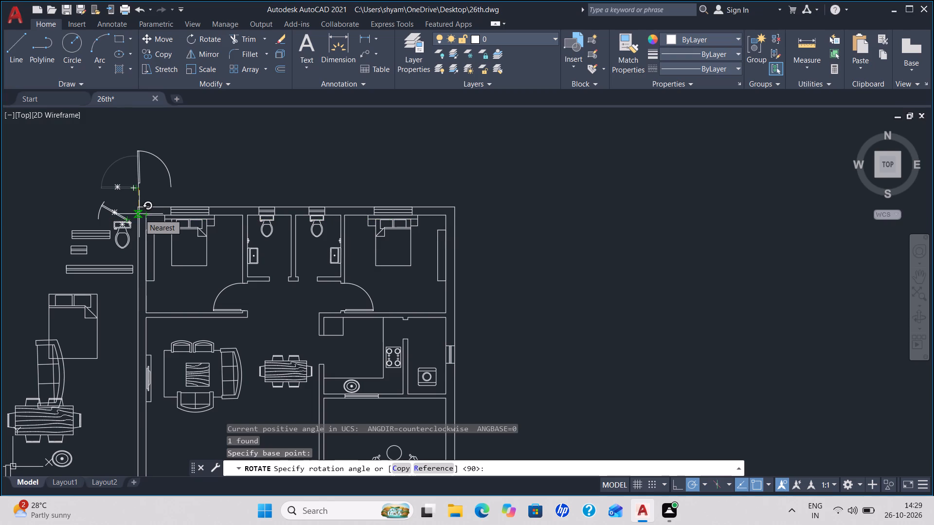
click(139, 214)
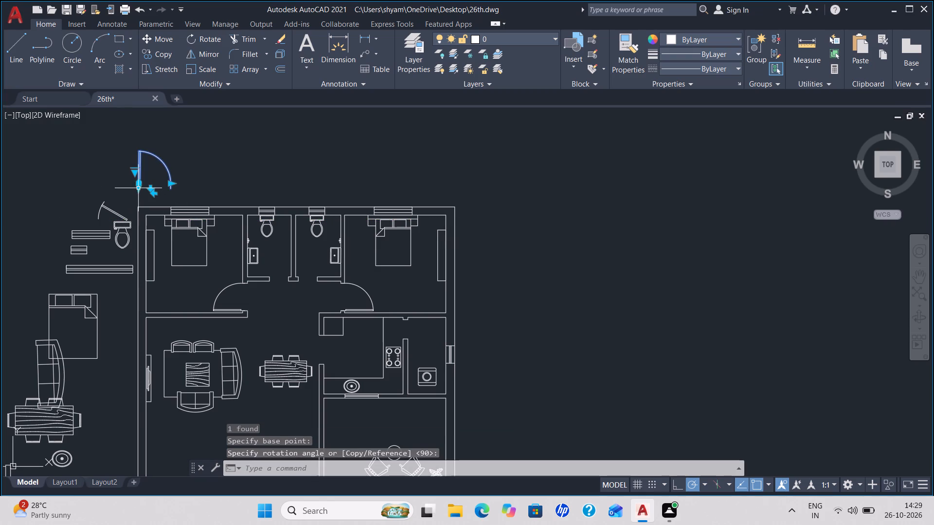
Scale the rotated spare door block down freehand from its hinge end to a block scale of about 0.7.
click(137, 187)
text(sc)
key(Return)
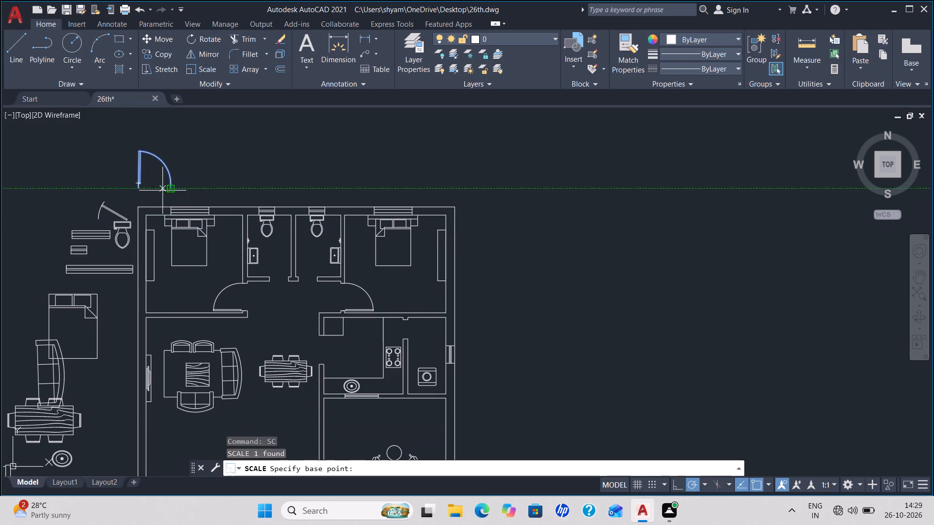
click(137, 192)
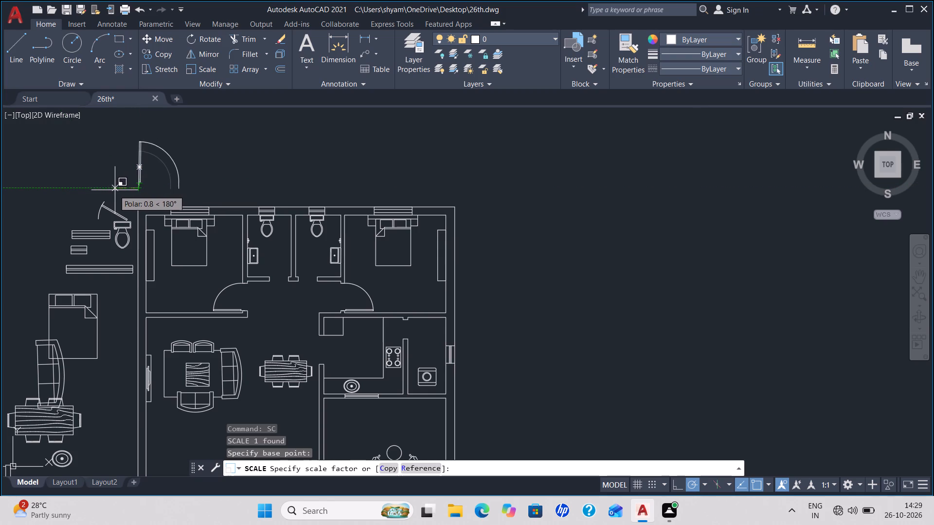
scroll(115, 190, down, 2)
scroll(115, 190, up, 6)
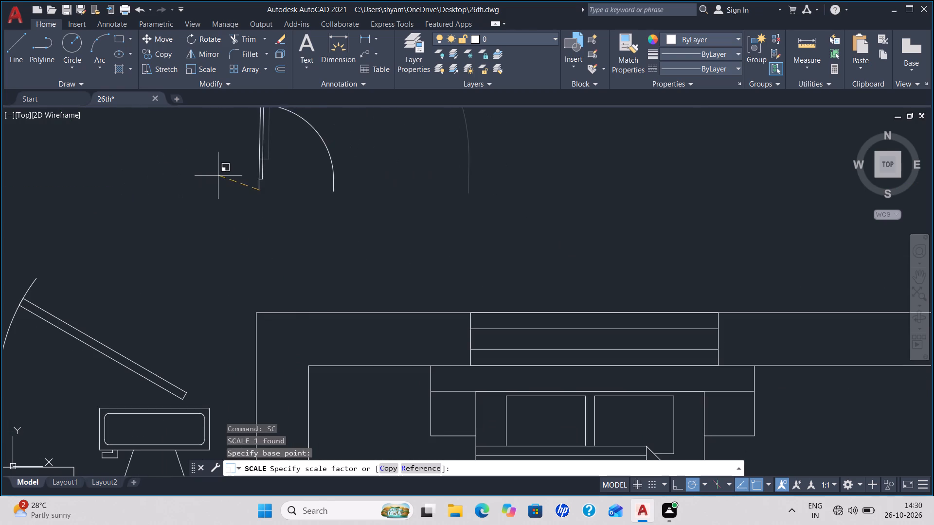
click(168, 192)
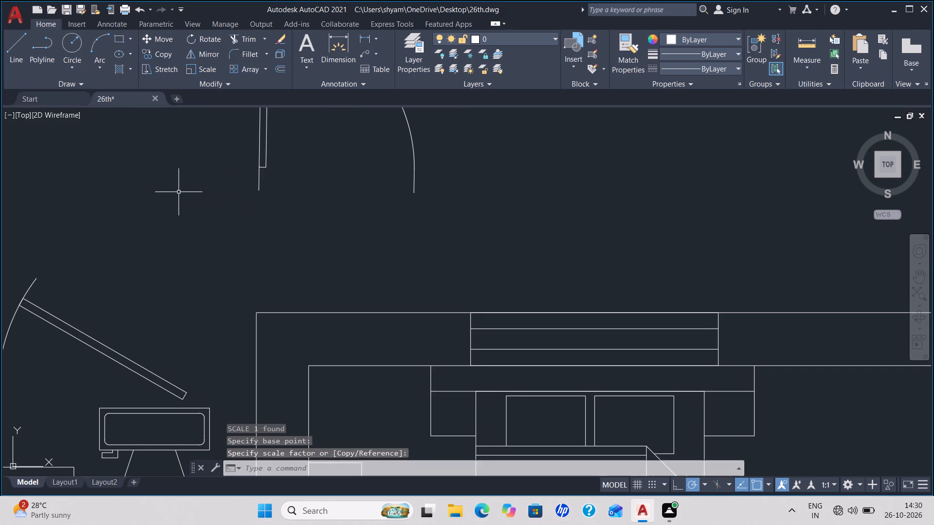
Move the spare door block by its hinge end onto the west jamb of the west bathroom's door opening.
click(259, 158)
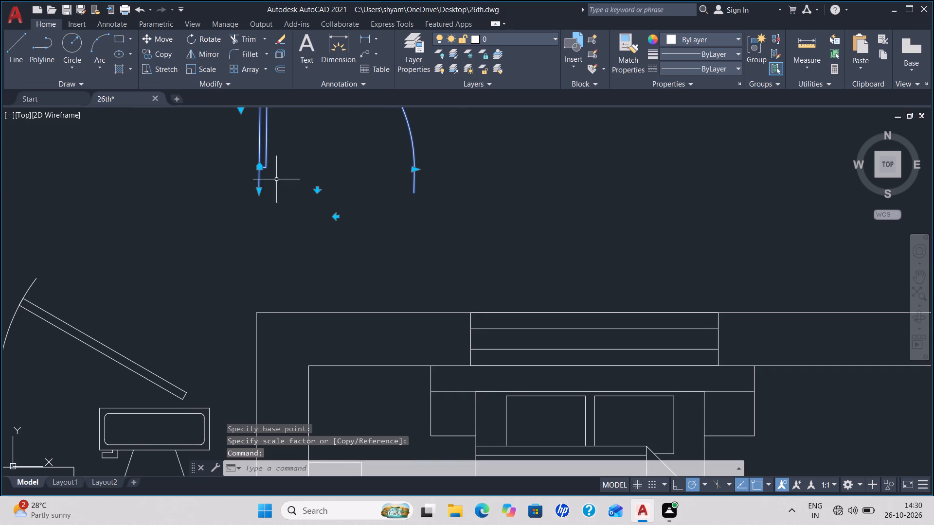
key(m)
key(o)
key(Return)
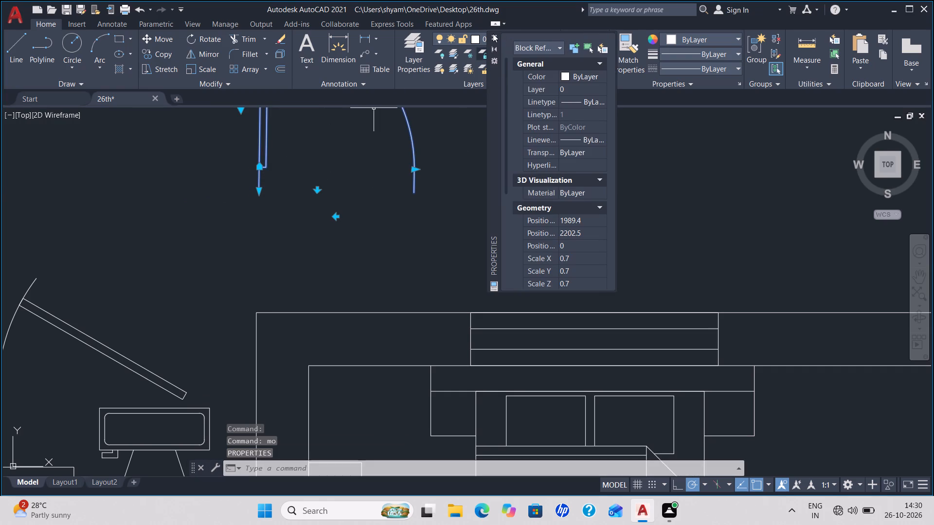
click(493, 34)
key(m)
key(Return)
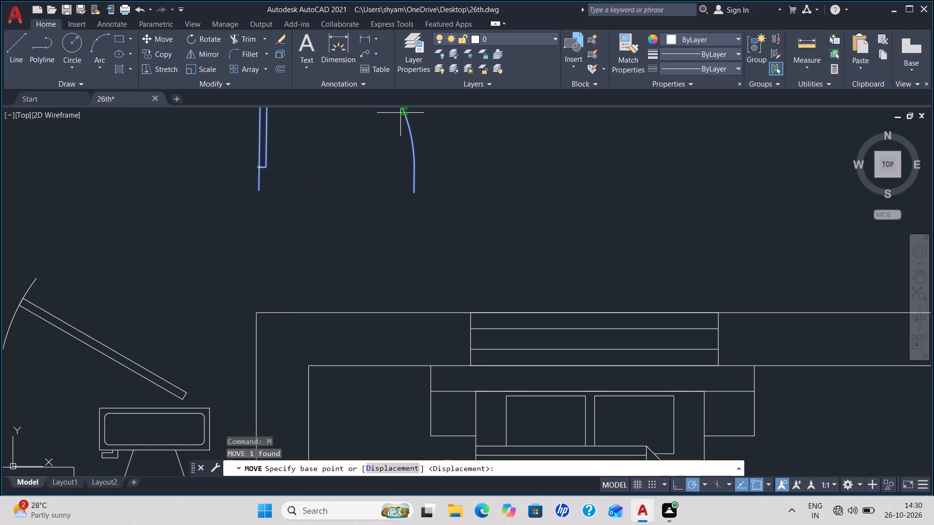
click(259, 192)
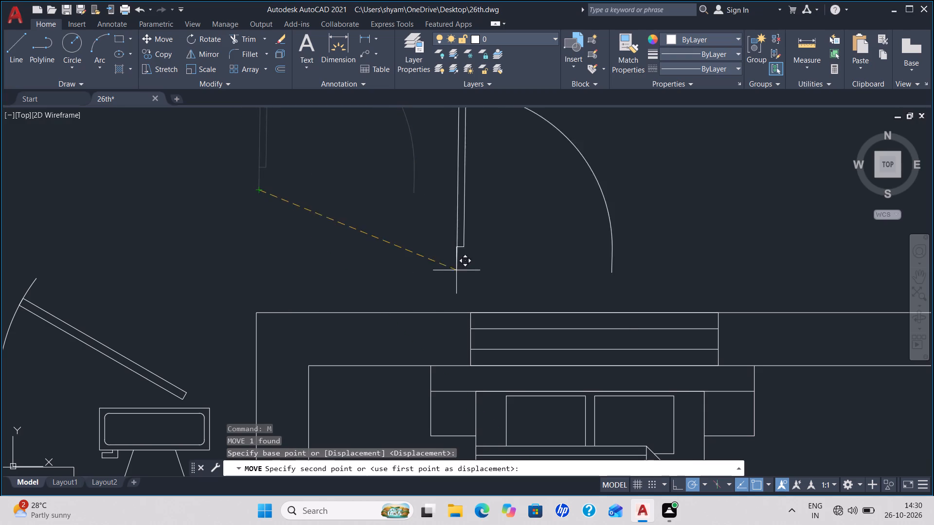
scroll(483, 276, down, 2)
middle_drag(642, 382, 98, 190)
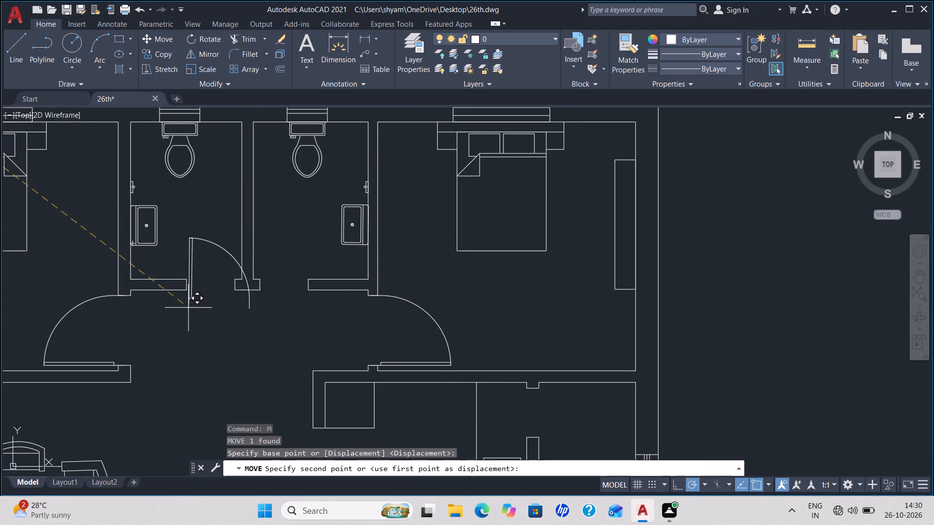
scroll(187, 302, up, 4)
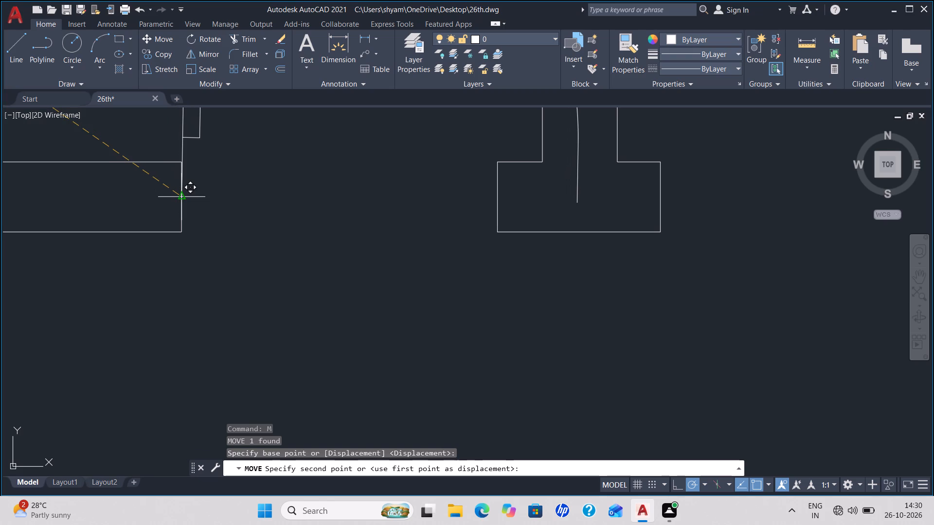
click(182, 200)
Move the door block by its hinge end onto the west jamb of the east bathroom's door opening.
scroll(249, 204, down, 2)
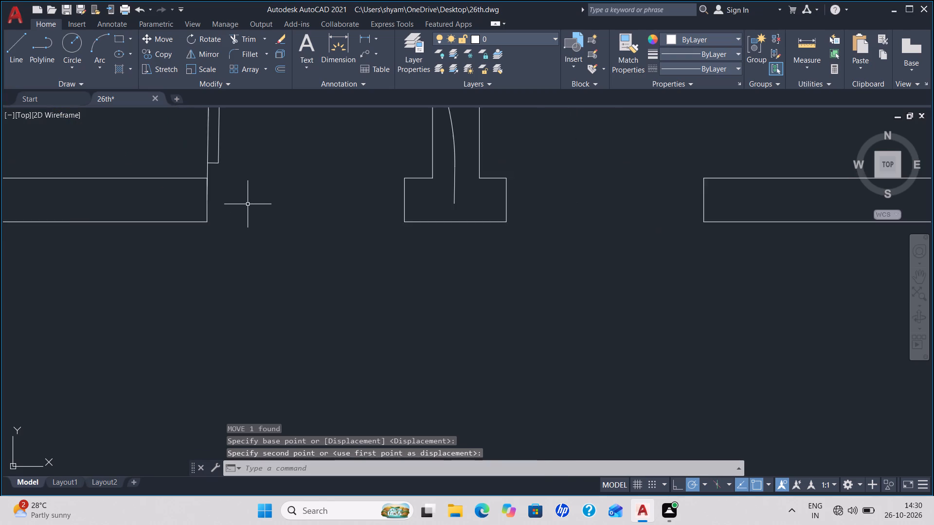
middle_drag(252, 196, 212, 348)
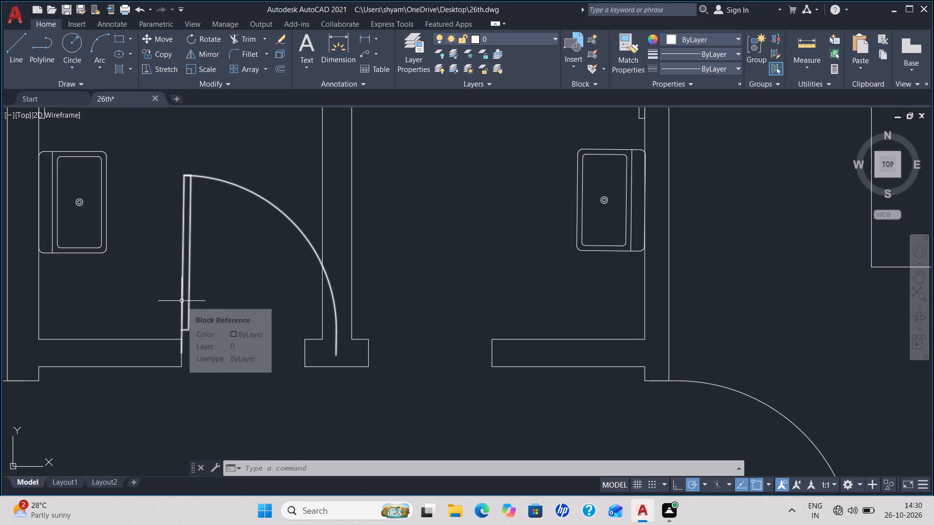
click(189, 320)
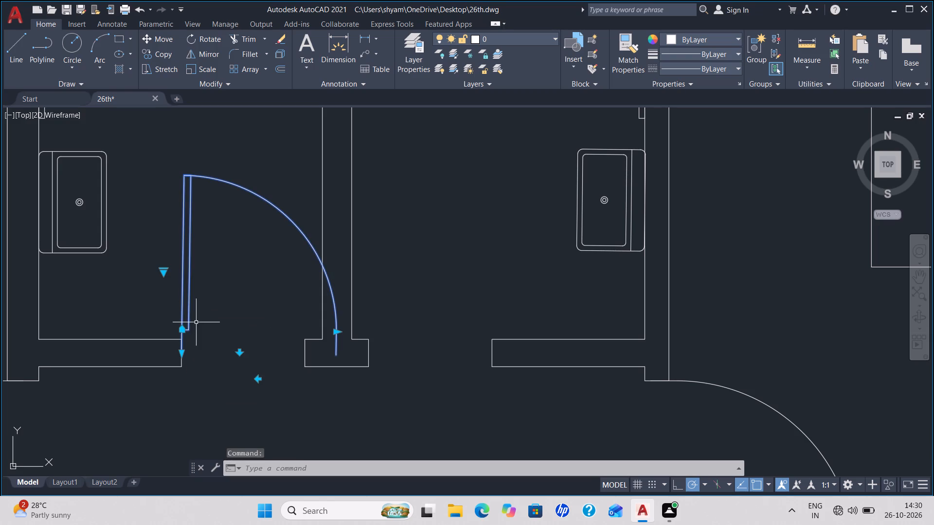
key(m)
key(Return)
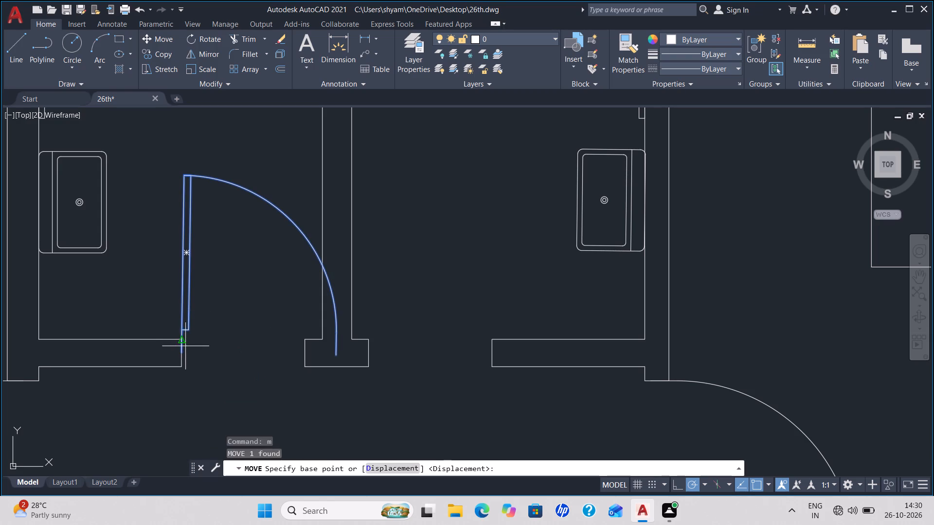
click(180, 356)
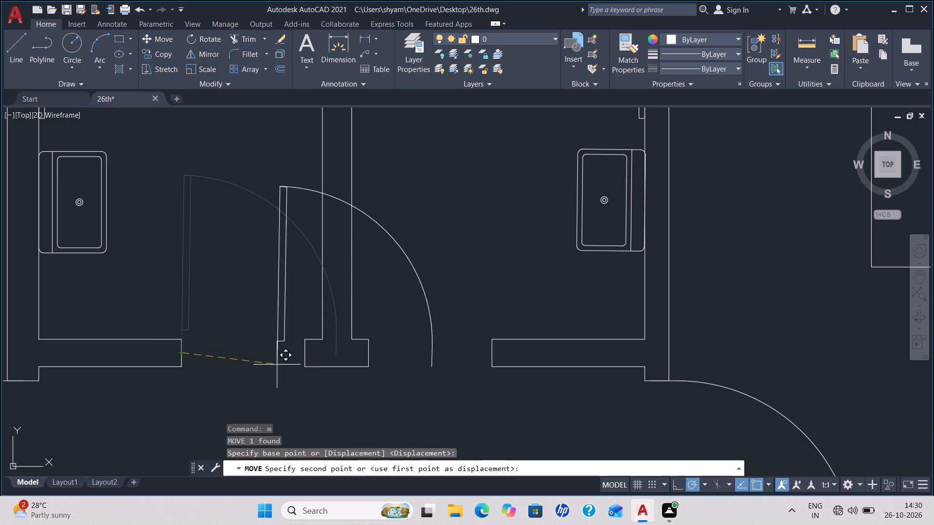
click(365, 355)
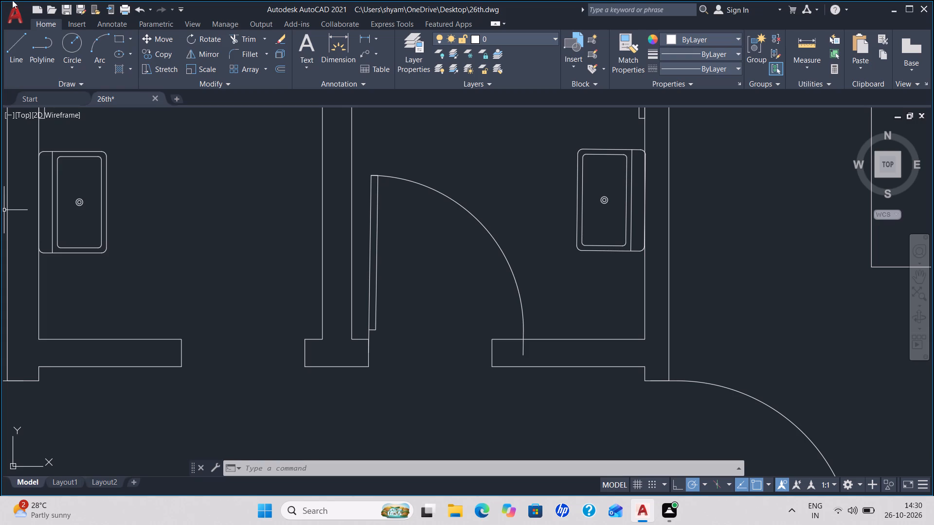
Scale the door block down from its hinge end until its swing fits the width of the east bathroom's opening.
click(370, 203)
key(s)
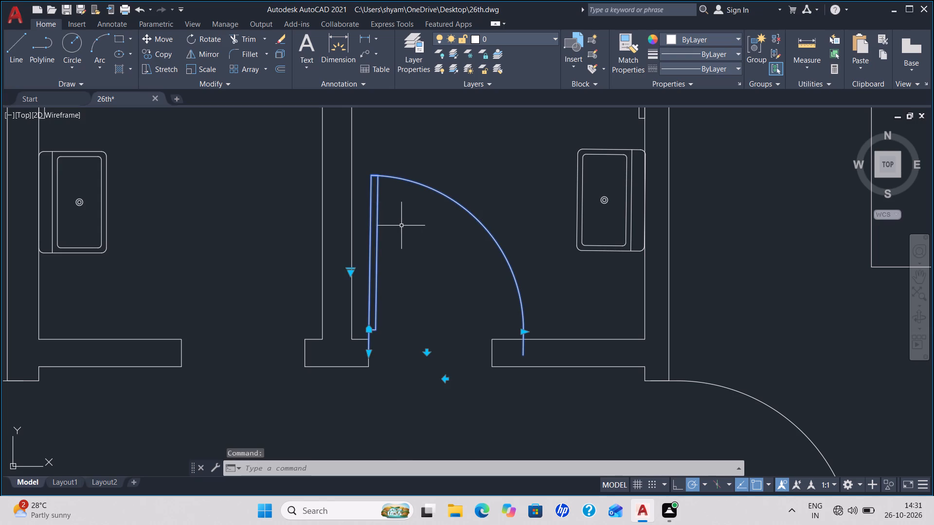
key(c)
key(Return)
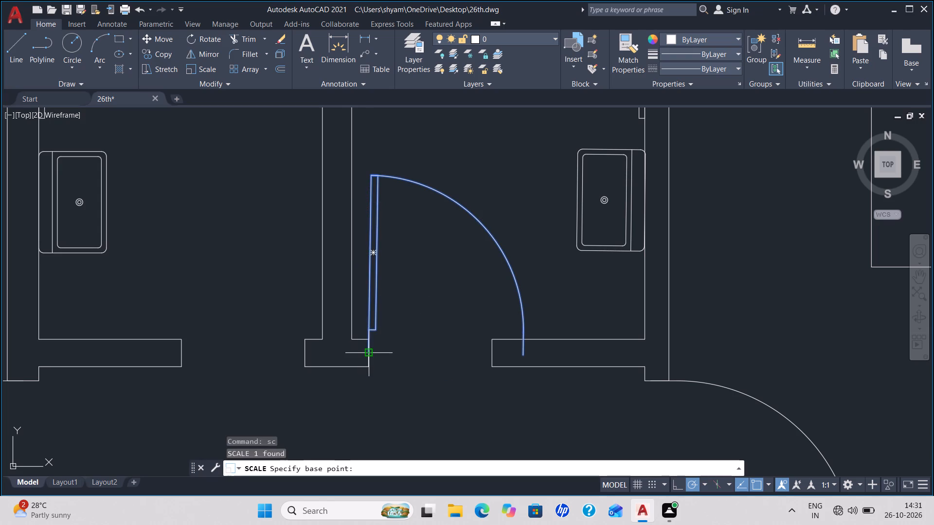
click(369, 351)
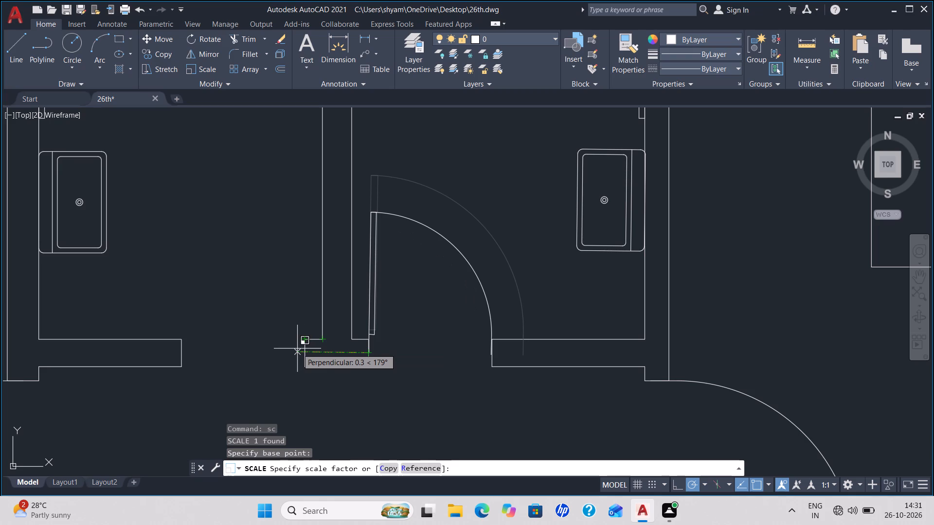
click(297, 349)
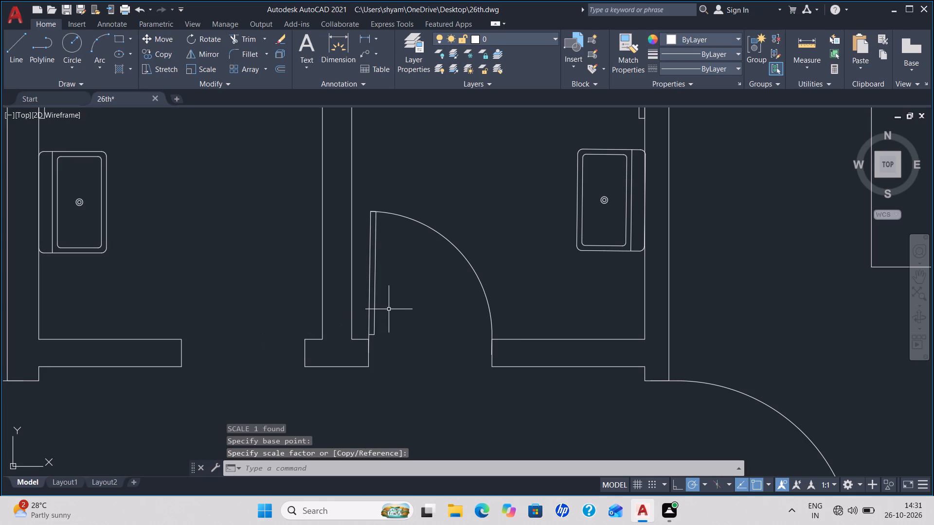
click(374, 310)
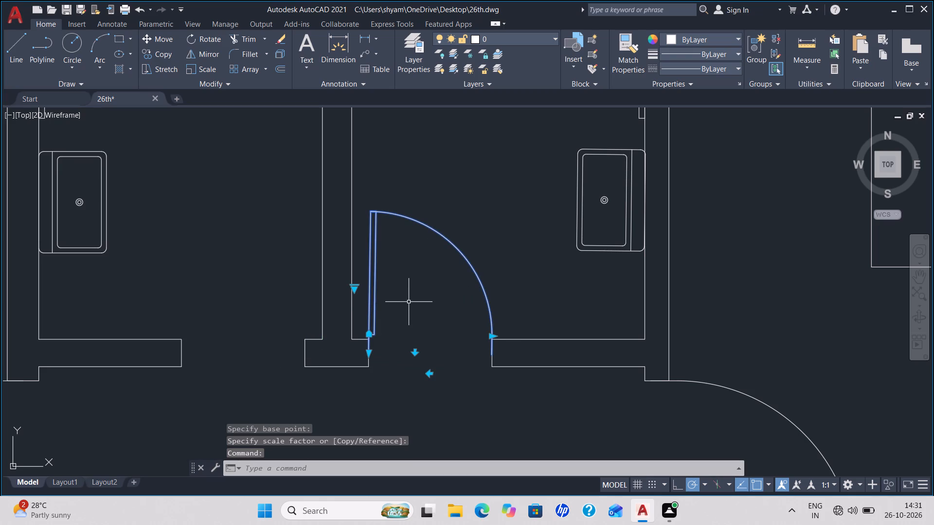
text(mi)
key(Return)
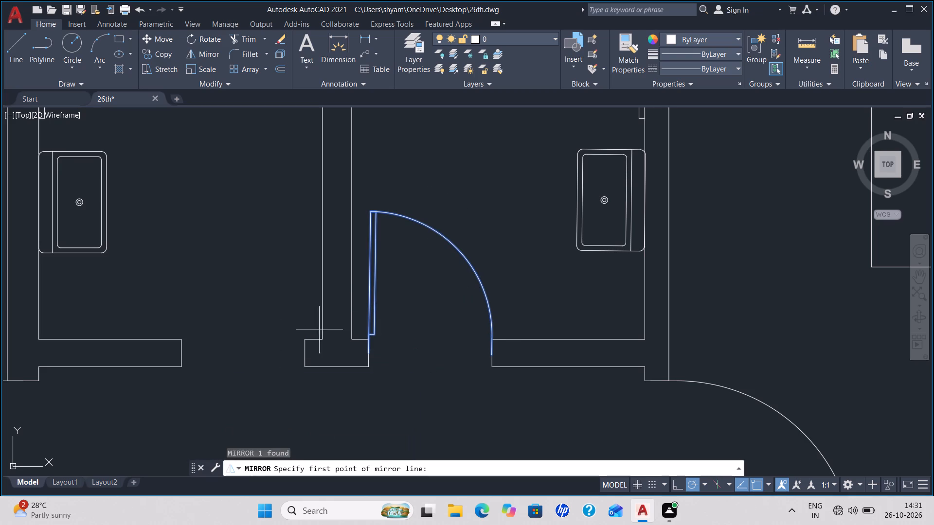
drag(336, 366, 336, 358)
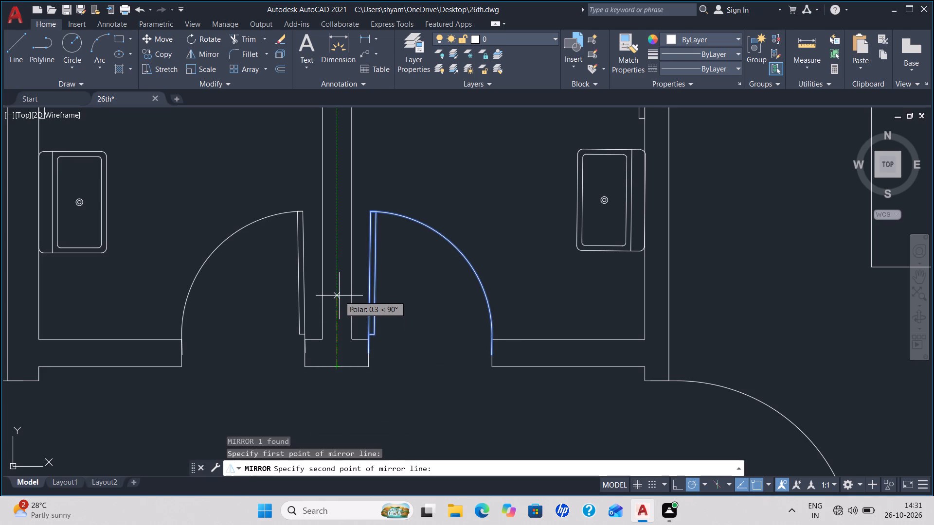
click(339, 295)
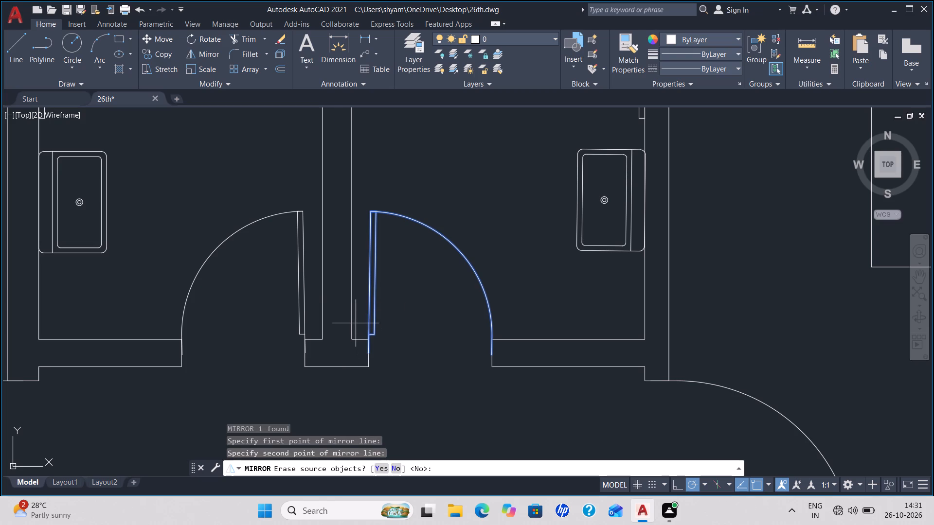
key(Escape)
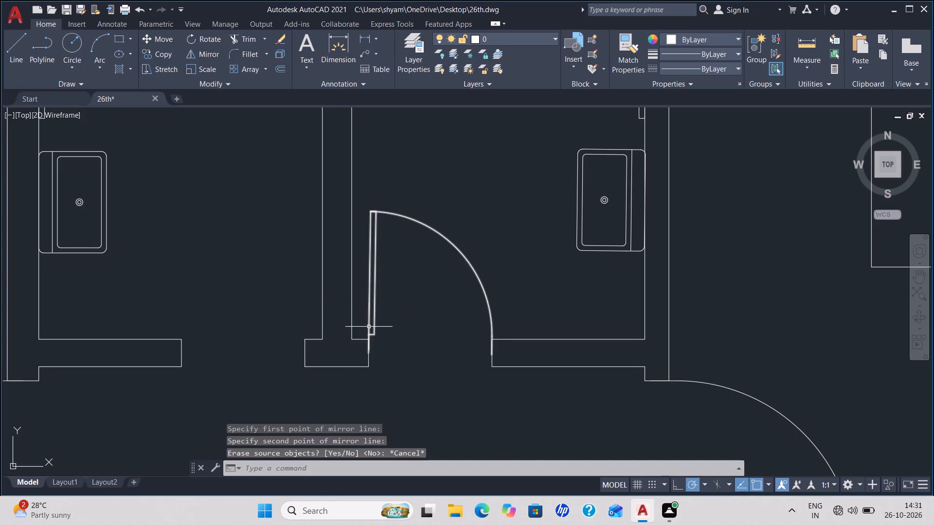
Mirror the east bathroom's door block about the vertical centreline of the partition wall into the west bathroom's opening, keeping the original.
click(369, 326)
key(space)
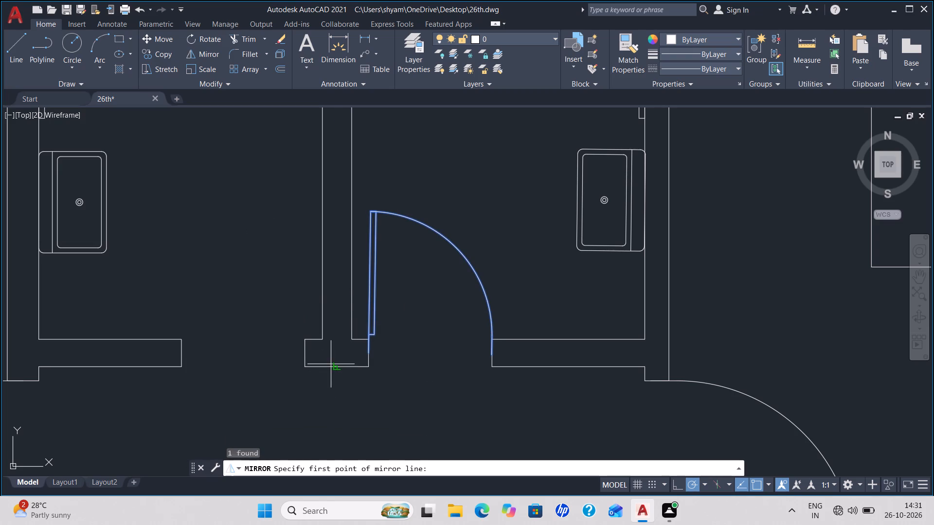
click(334, 366)
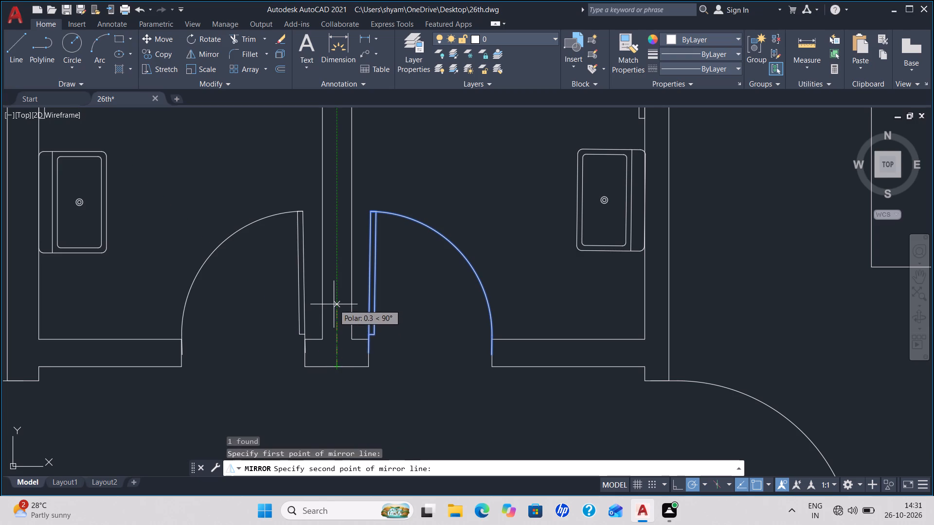
click(334, 304)
key(space)
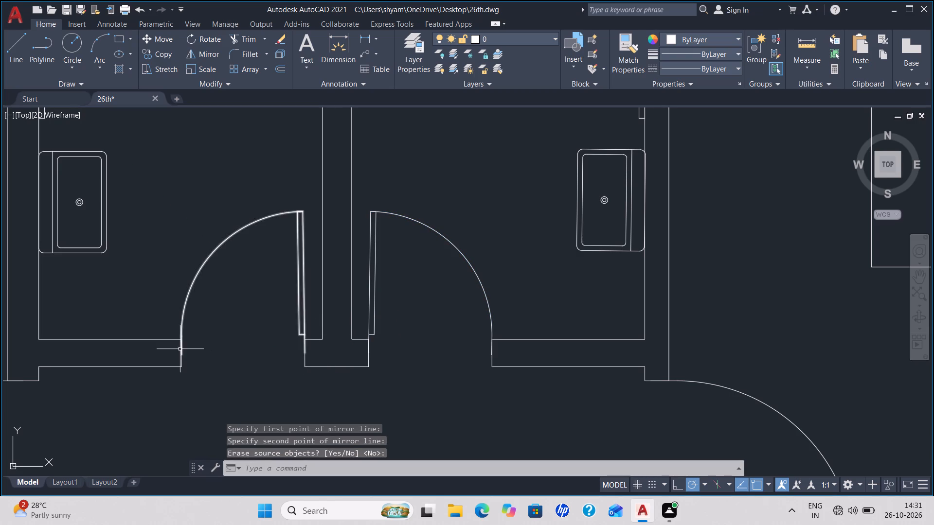
Erase the west jamb line of the west bathroom's door opening.
scroll(179, 347, up, 6)
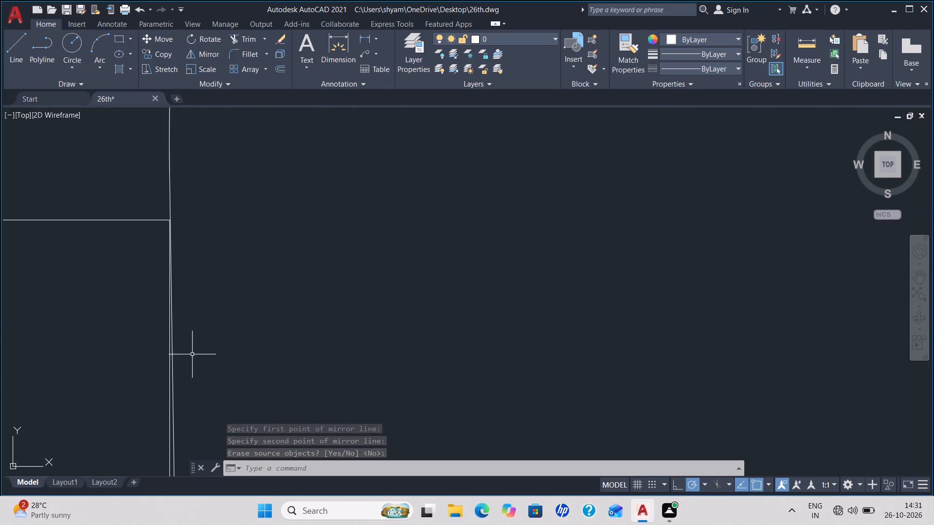
middle_drag(196, 353, 259, 226)
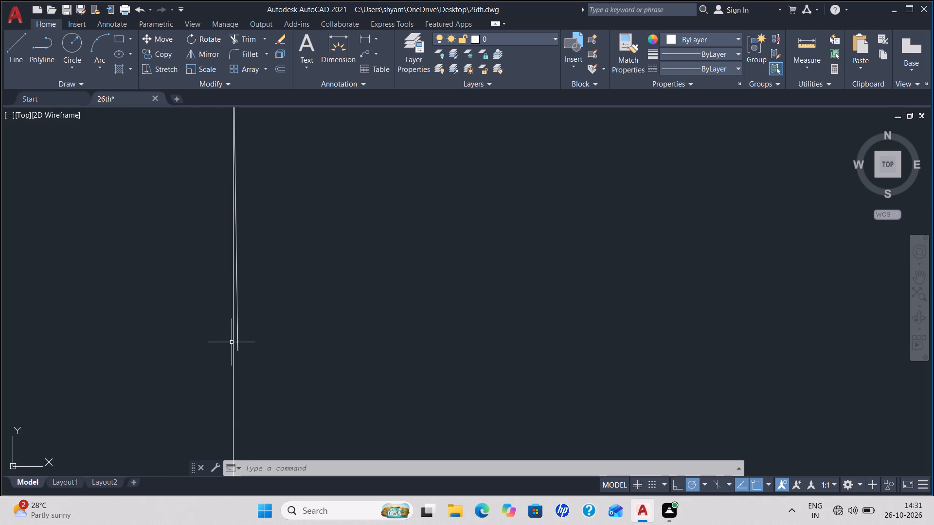
click(233, 342)
key(BackSpace)
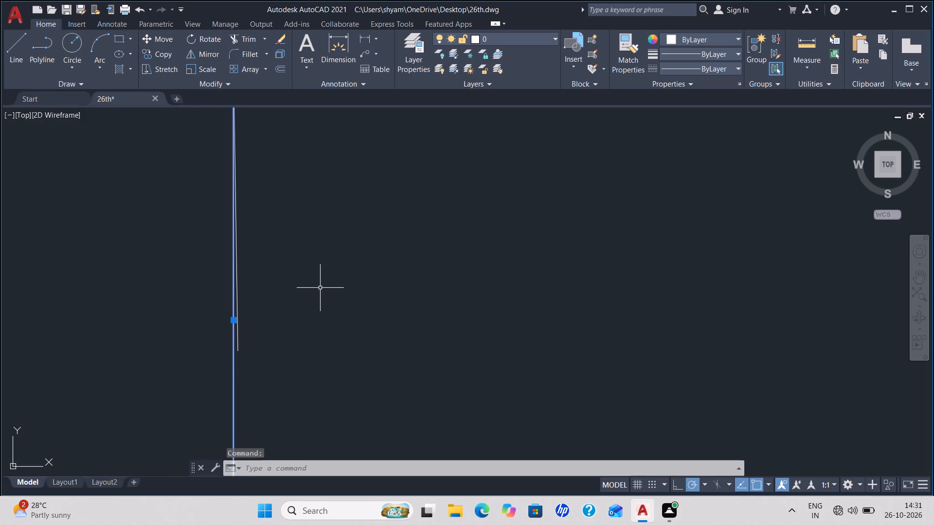
key(Delete)
Draw a vertical line joining the two wall-face ends at the west jamb of the west bathroom's door opening.
scroll(235, 275, down, 2)
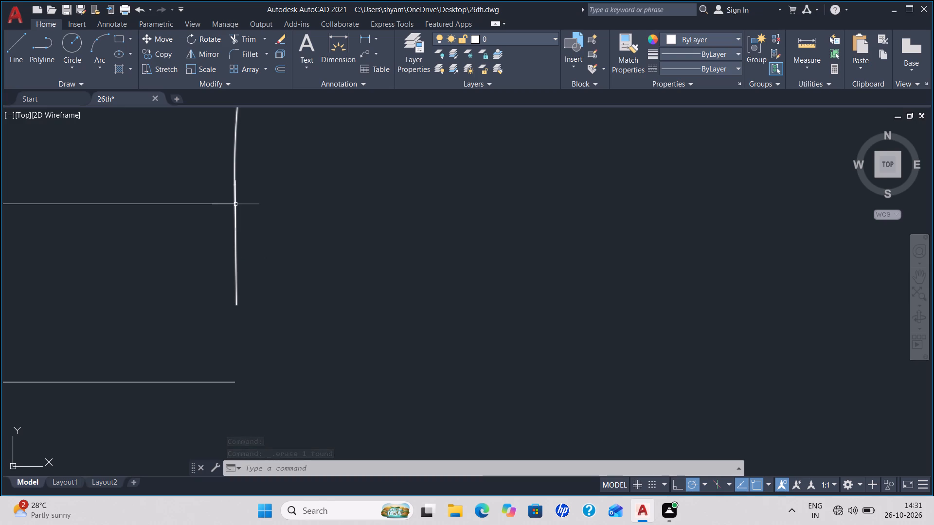
key(l)
key(Return)
click(234, 204)
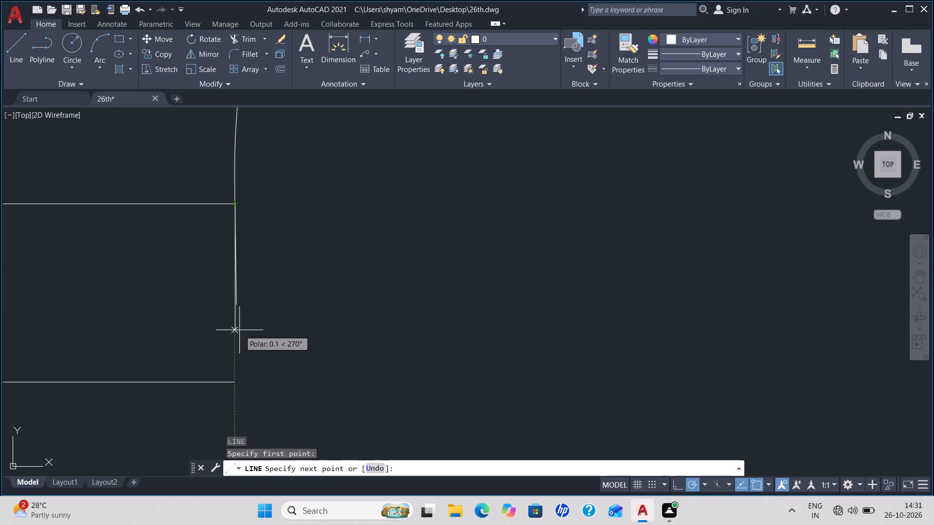
click(236, 381)
key(Escape)
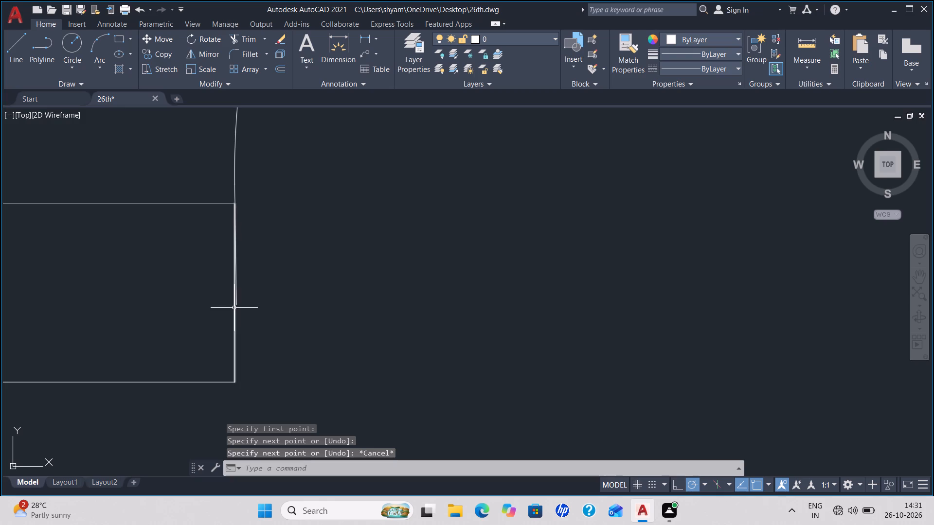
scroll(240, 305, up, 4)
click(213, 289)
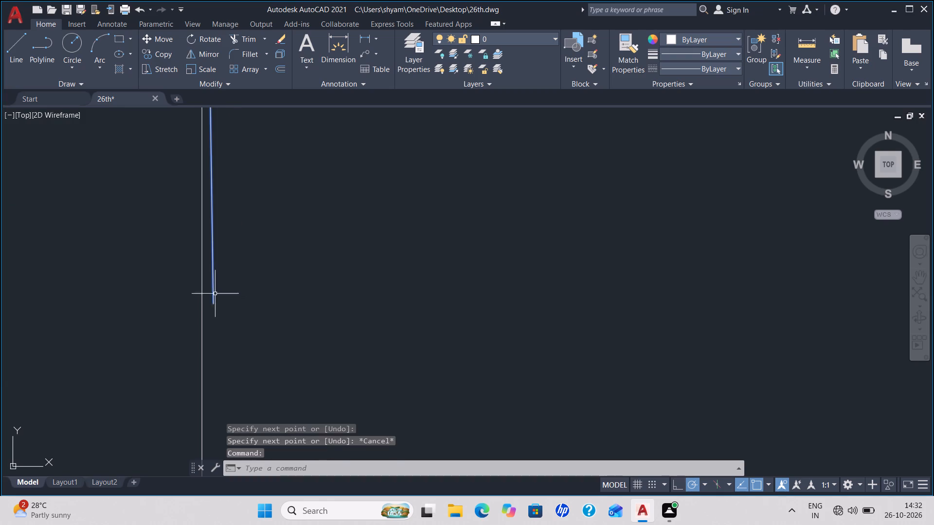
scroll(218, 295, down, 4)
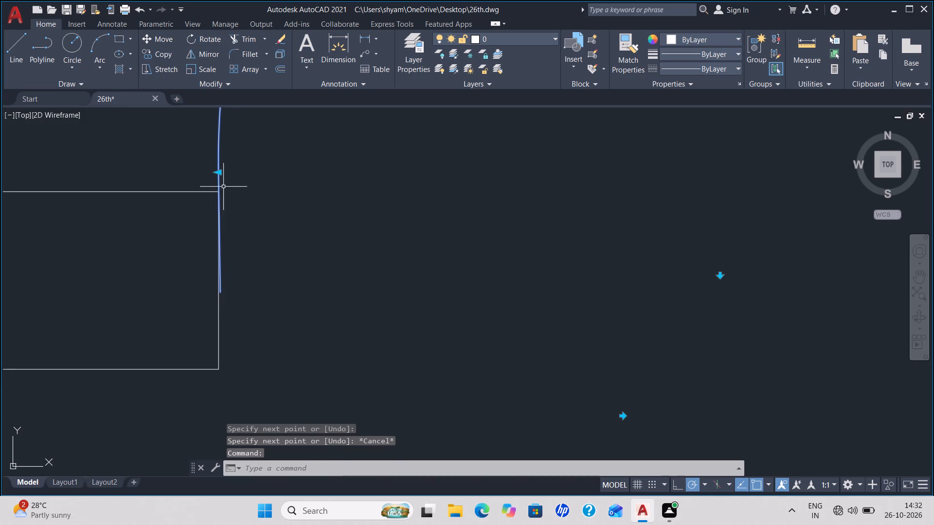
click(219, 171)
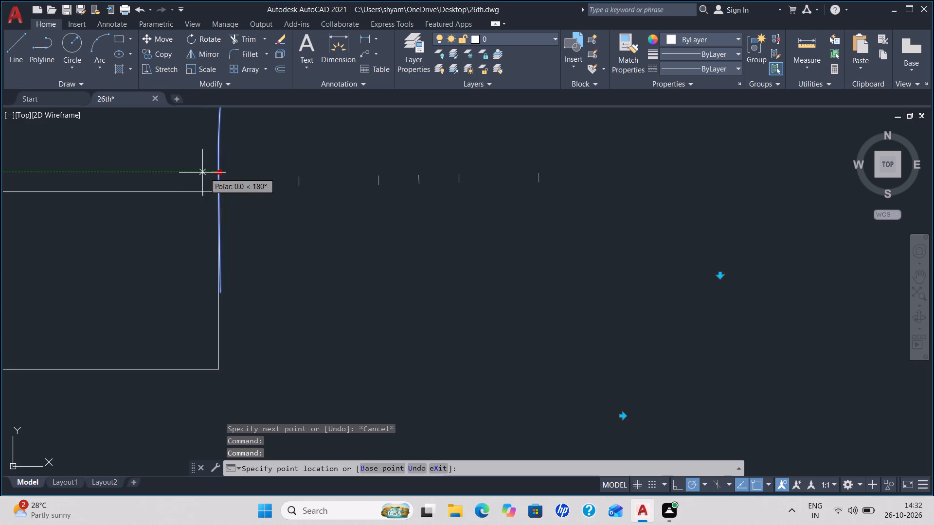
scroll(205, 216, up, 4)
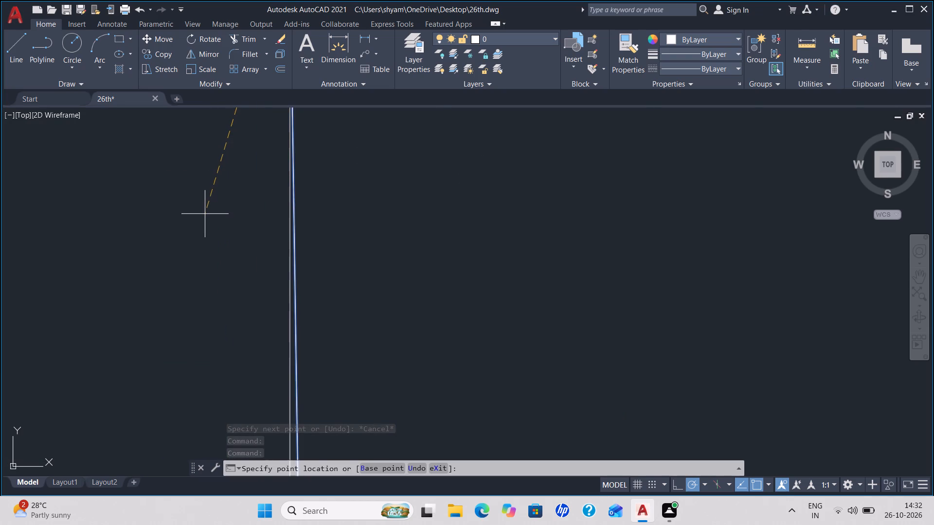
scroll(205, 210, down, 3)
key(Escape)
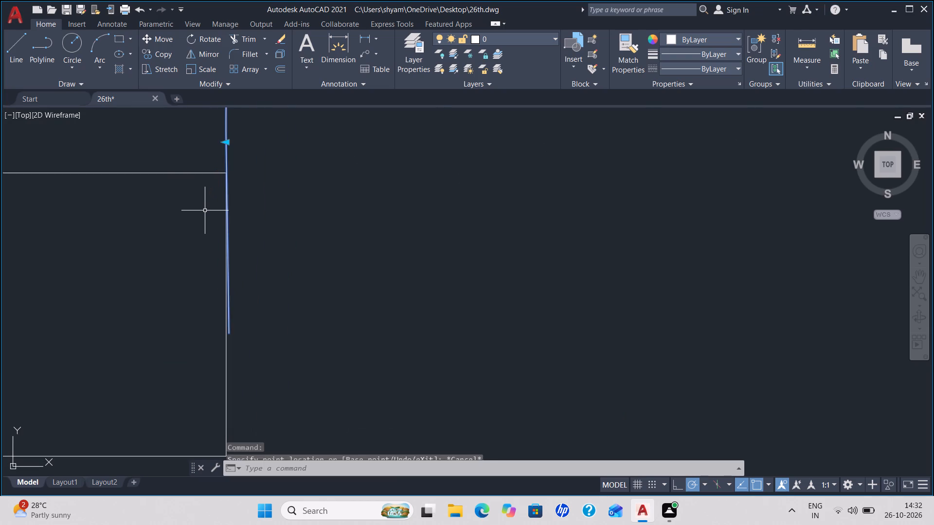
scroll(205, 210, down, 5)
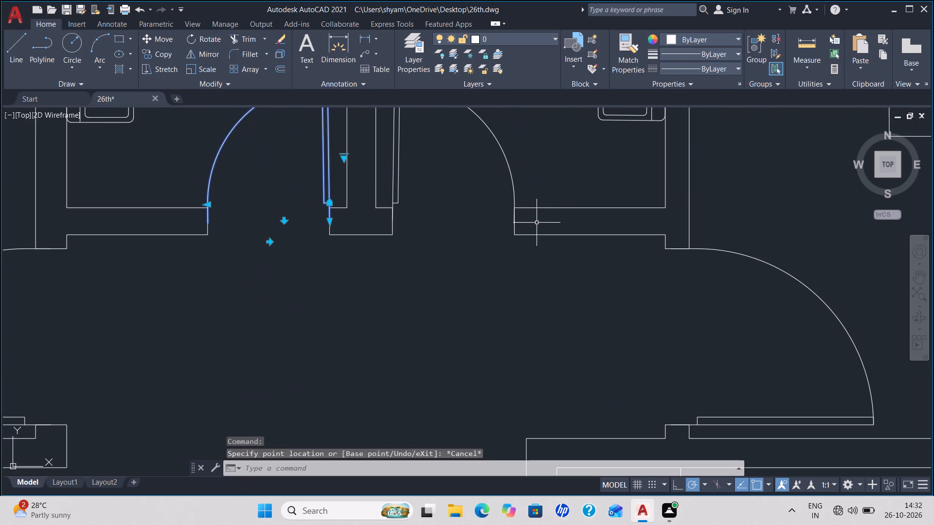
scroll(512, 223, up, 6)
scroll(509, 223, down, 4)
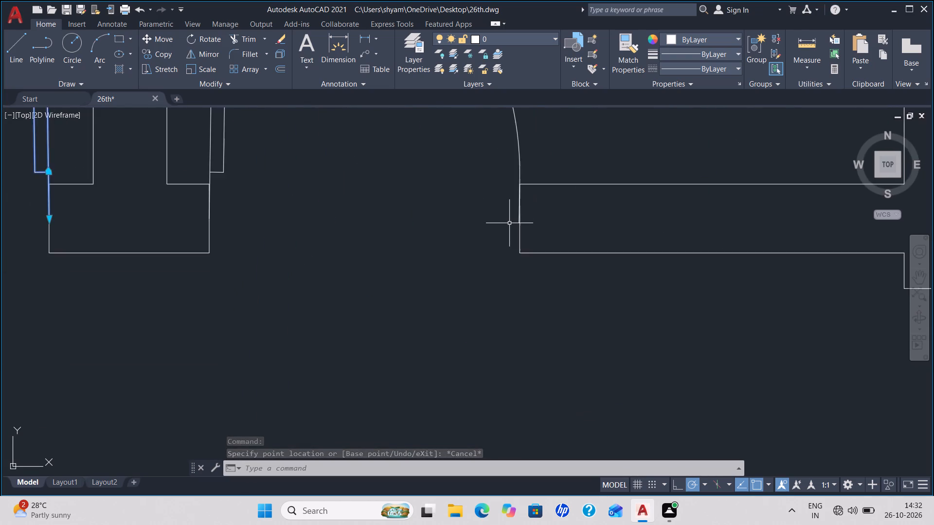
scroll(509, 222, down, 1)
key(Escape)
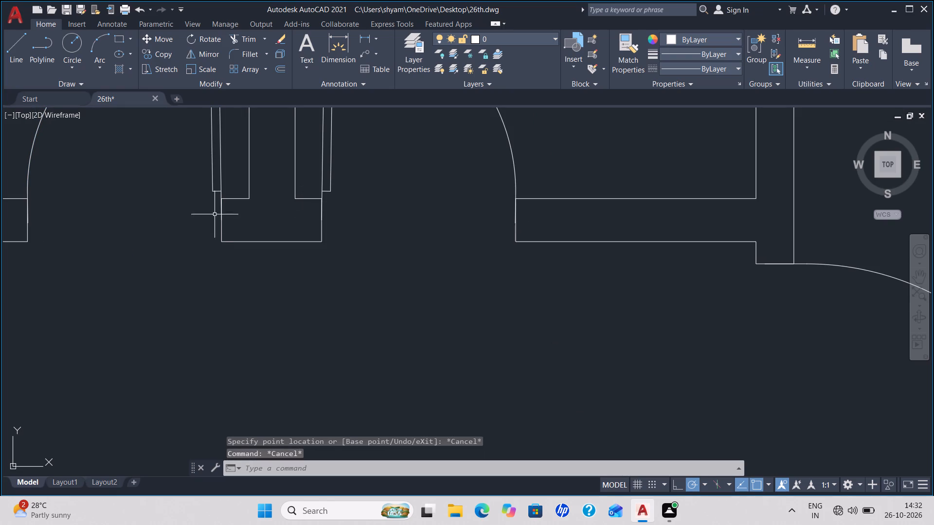
Copy the east bathroom's door block by its hinge end to just above the kitchen stove, beside the utility room's opening.
scroll(345, 227, down, 3)
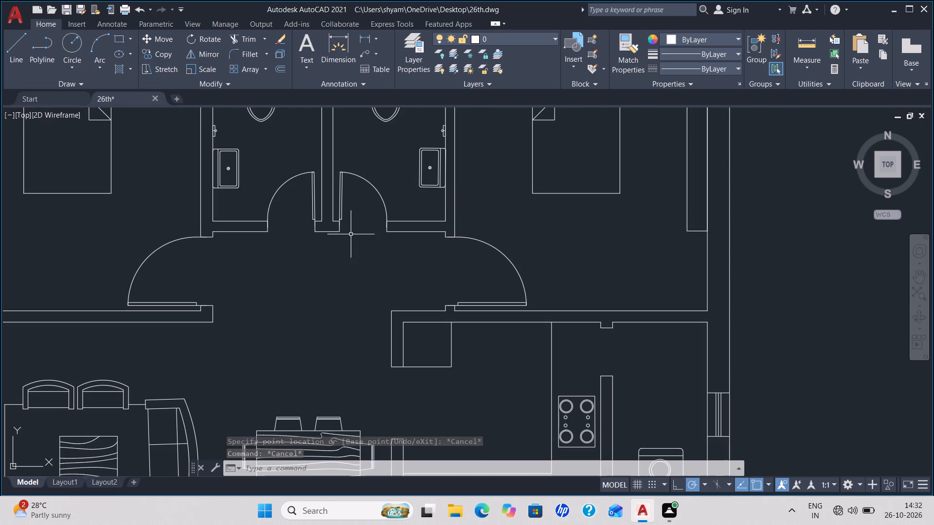
middle_drag(362, 259, 283, 195)
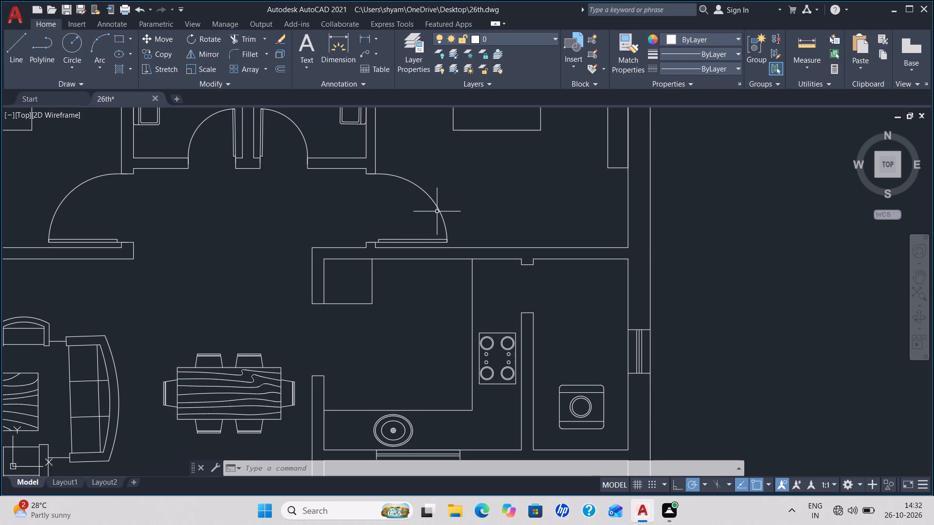
click(306, 149)
text(co)
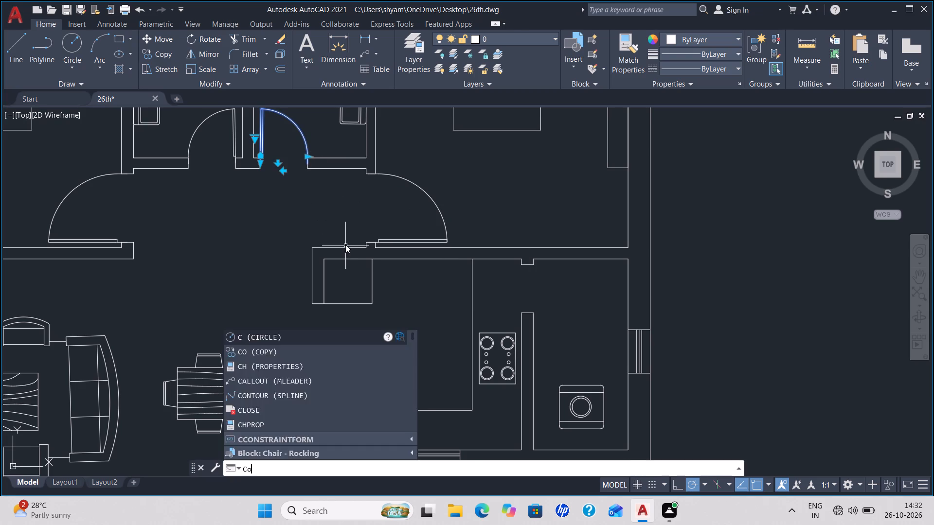
key(Return)
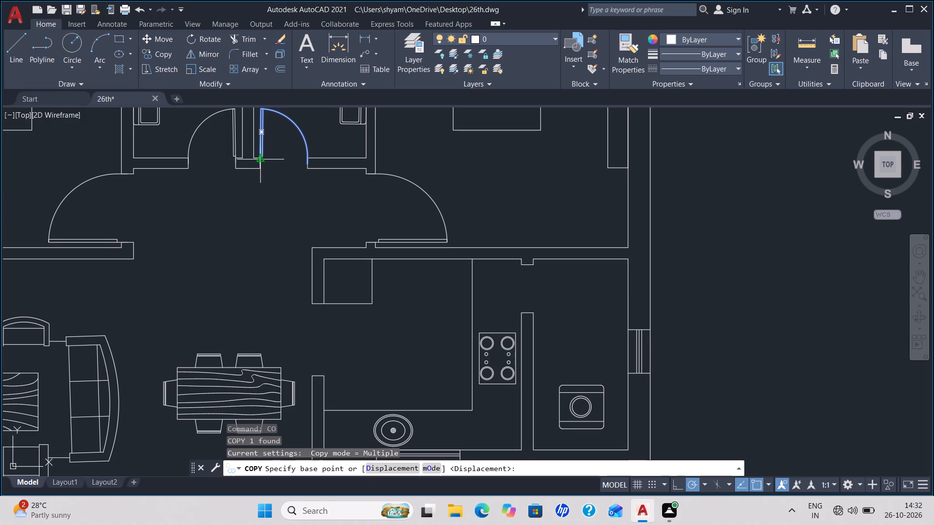
click(258, 165)
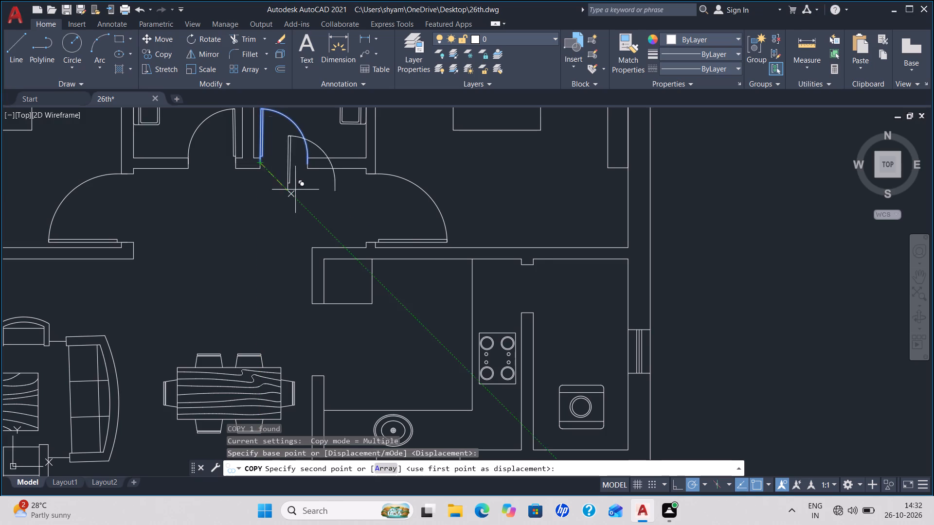
click(507, 308)
key(Escape)
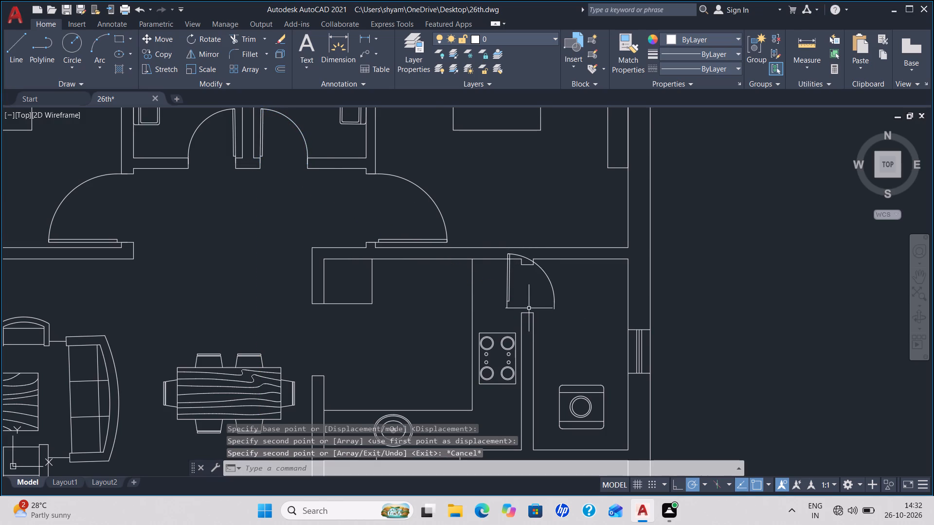
Rotate the copied door block a quarter turn clockwise about its hinge end so its leaf lies horizontally.
middle_drag(529, 308, 420, 231)
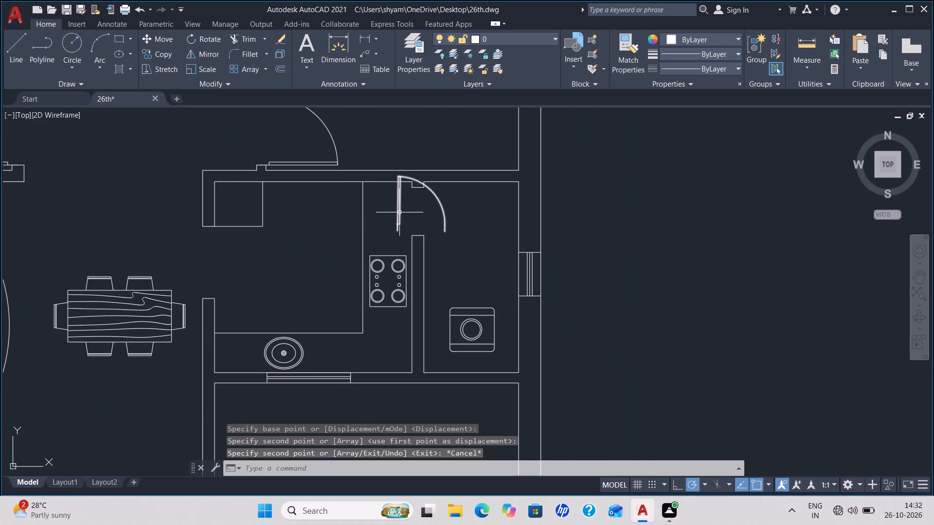
click(399, 212)
text(ro)
key(Return)
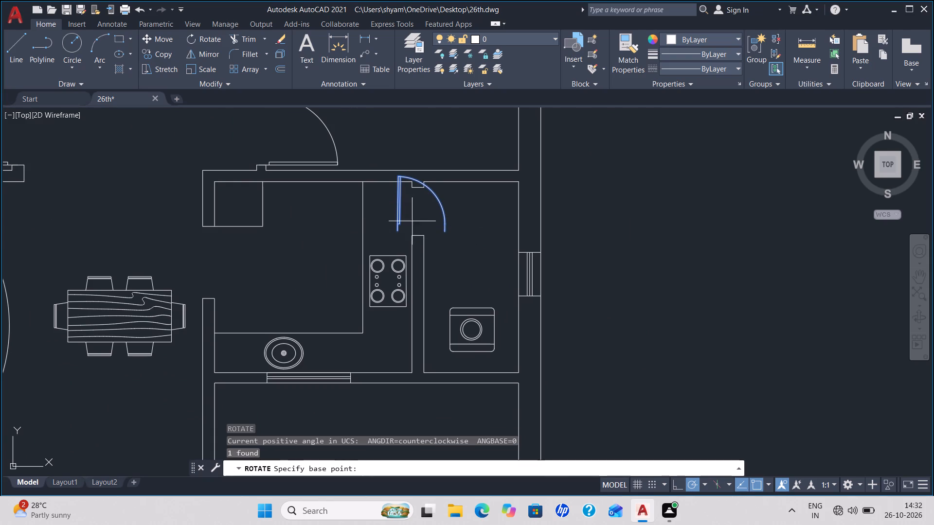
click(398, 231)
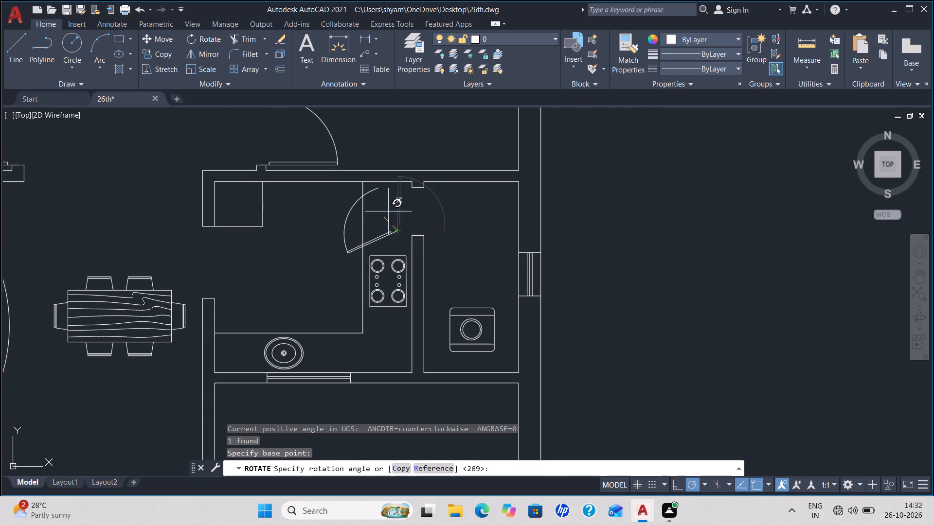
click(395, 293)
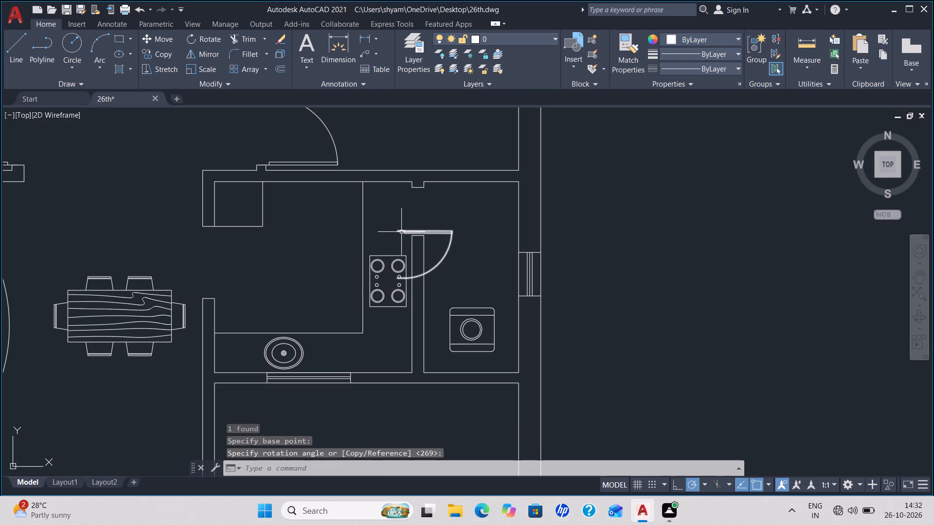
Move the rotated door block by its hinge end to the midpoint of the wall stub's lower edge at the utility room opening.
click(399, 233)
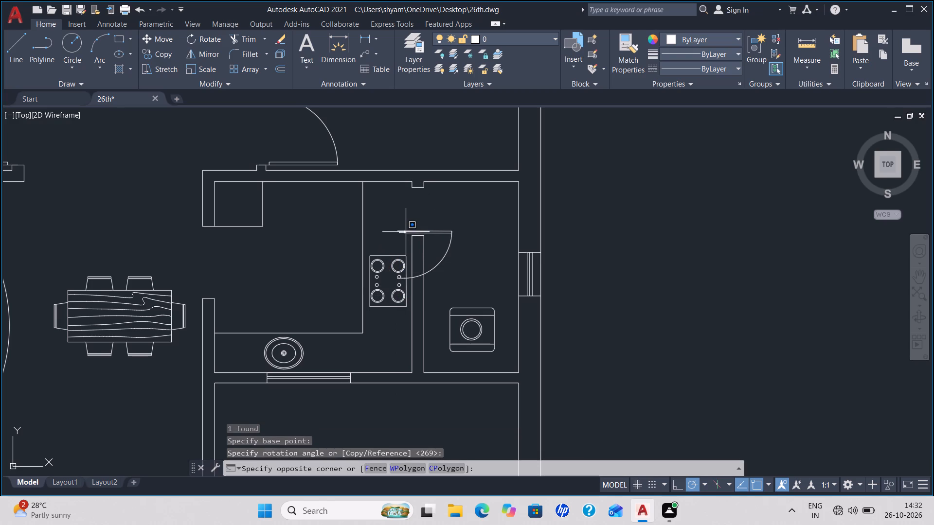
click(406, 229)
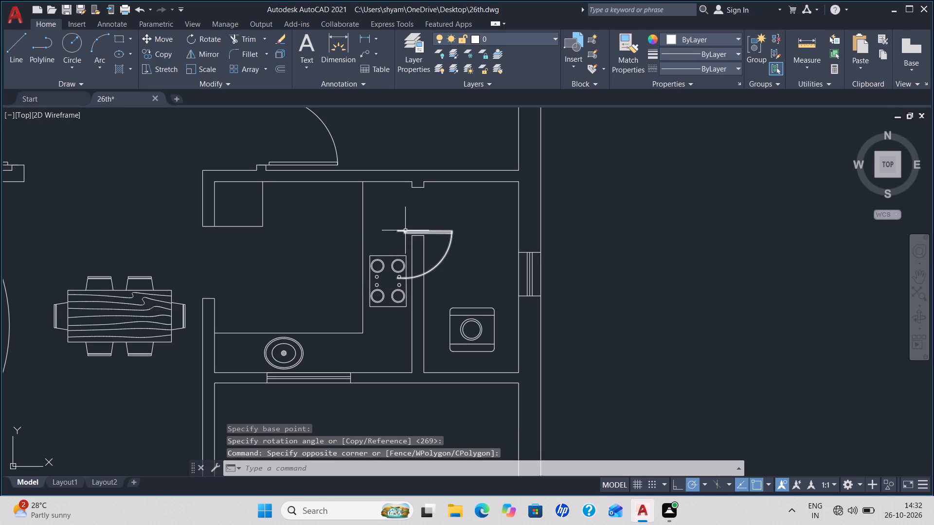
click(405, 231)
key(m)
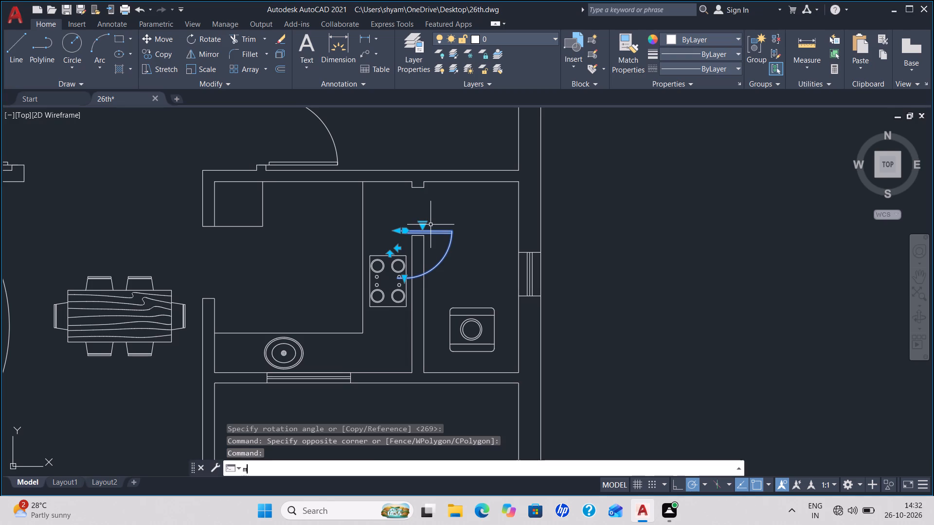
key(Return)
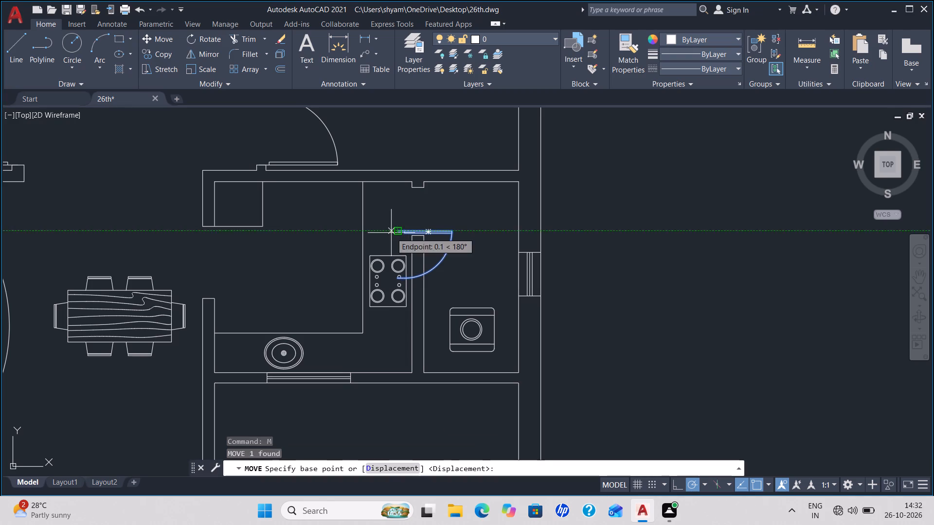
scroll(392, 233, up, 3)
click(413, 222)
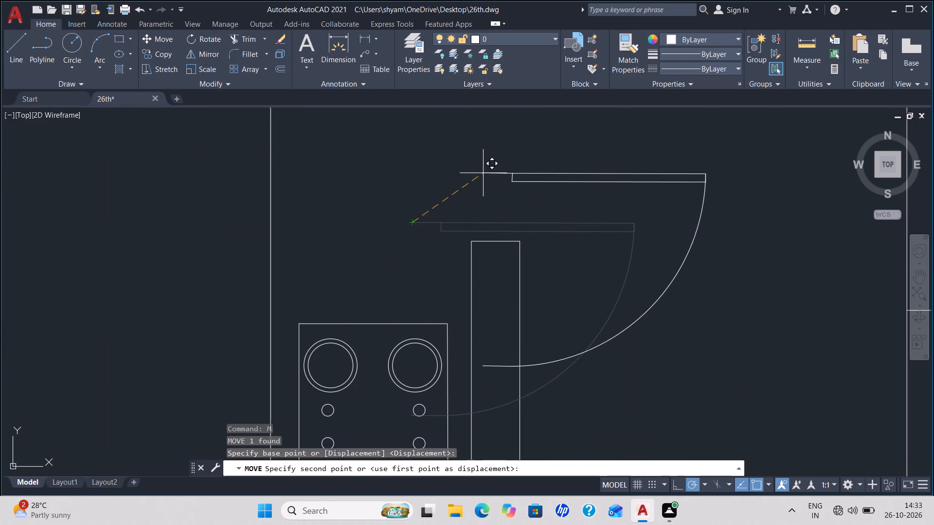
scroll(481, 172, down, 2)
middle_drag(482, 170, 322, 291)
scroll(339, 268, up, 2)
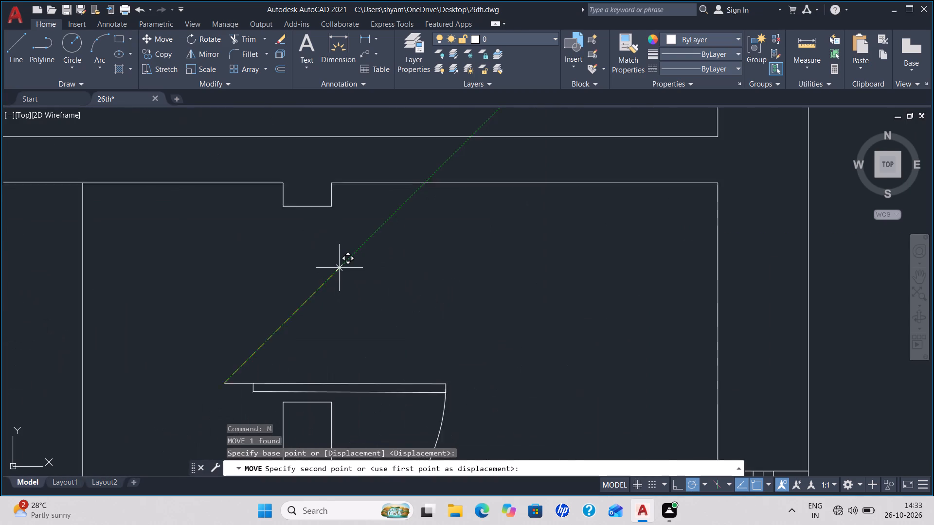
scroll(339, 268, up, 2)
middle_drag(301, 210, 297, 302)
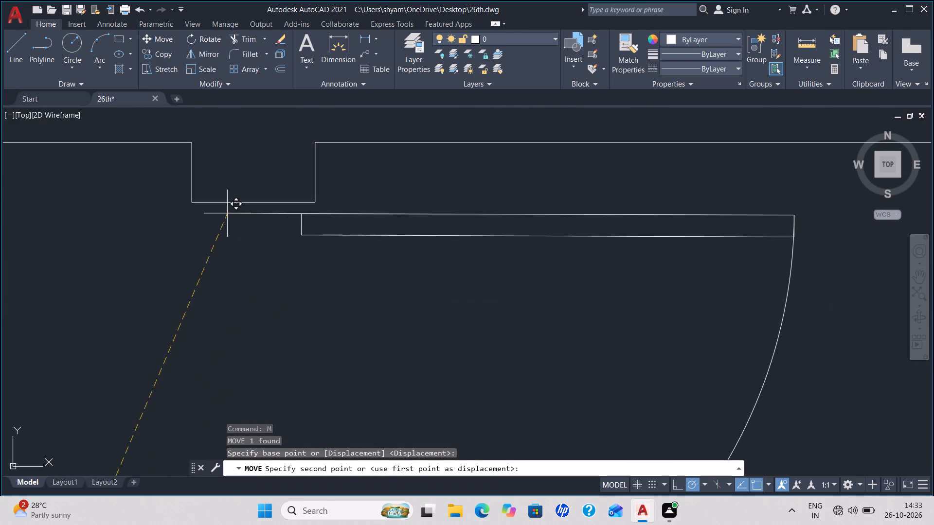
click(255, 201)
Erase the short line capping the partition wall's end at the south side of the utility room opening.
scroll(331, 297, down, 2)
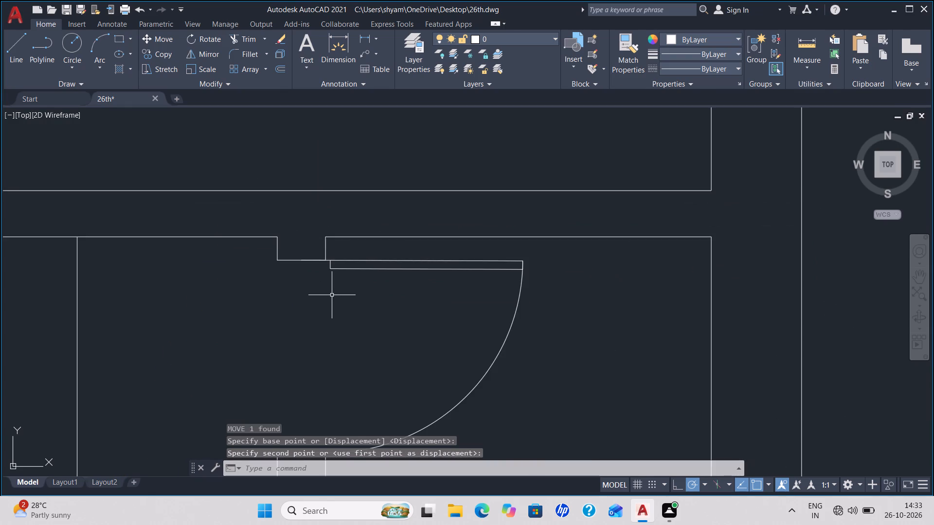
scroll(332, 295, down, 4)
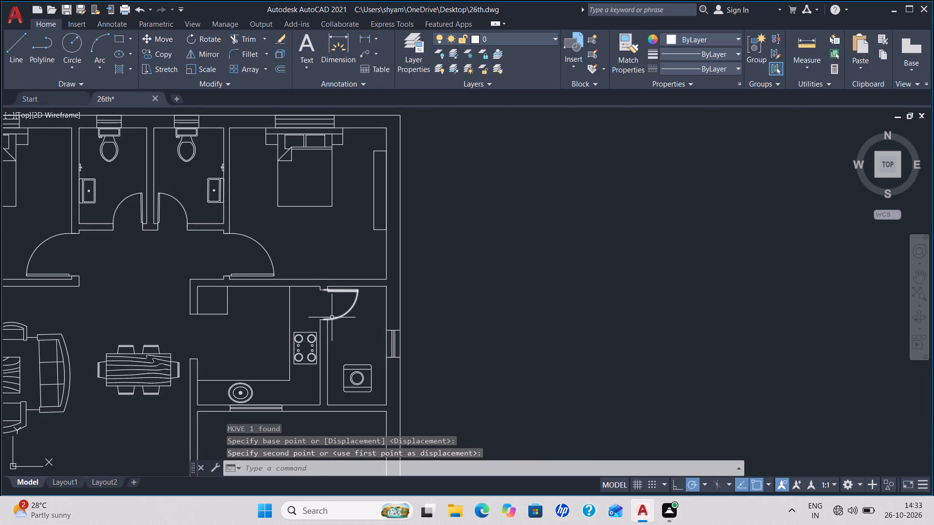
scroll(332, 317, up, 3)
middle_drag(302, 341, 286, 278)
scroll(302, 341, up, 1)
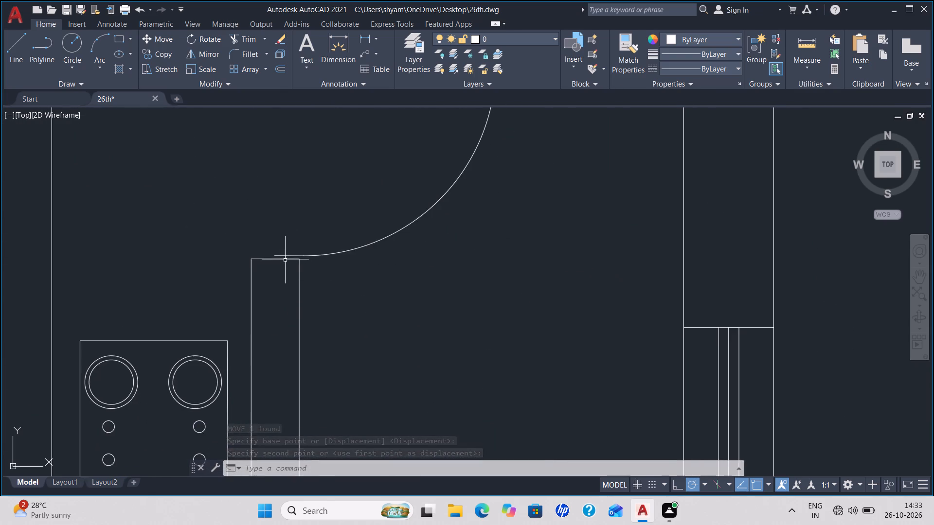
scroll(287, 260, up, 3)
click(291, 257)
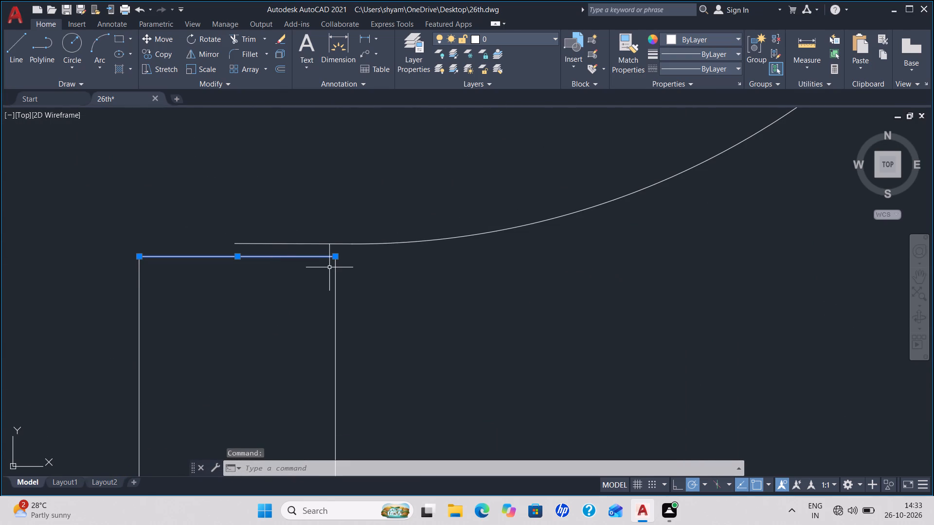
key(Delete)
Extend the partition wall's east face line up to the utility door block.
text(ex)
key(Return)
click(336, 266)
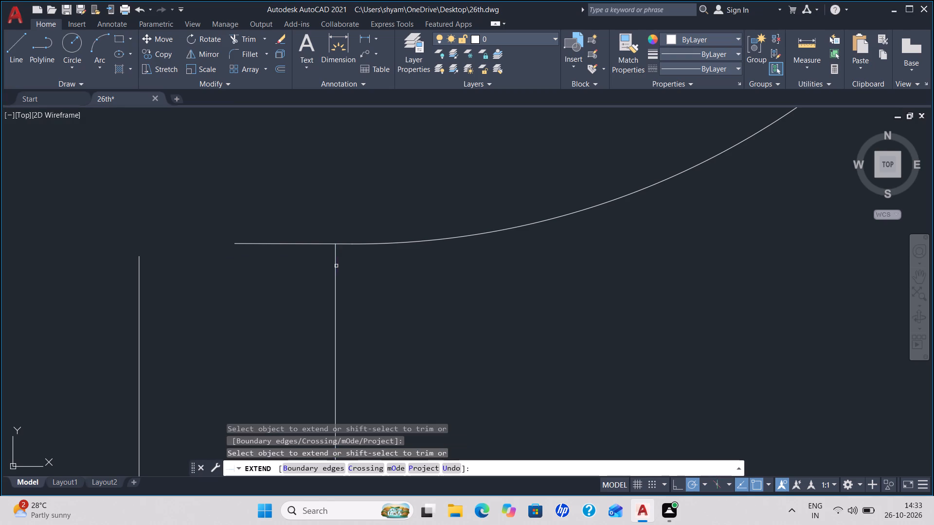
key(Escape)
Draw a line from the extended east face's end across to the west face's alignment and down to its end, closing the wall.
key(l)
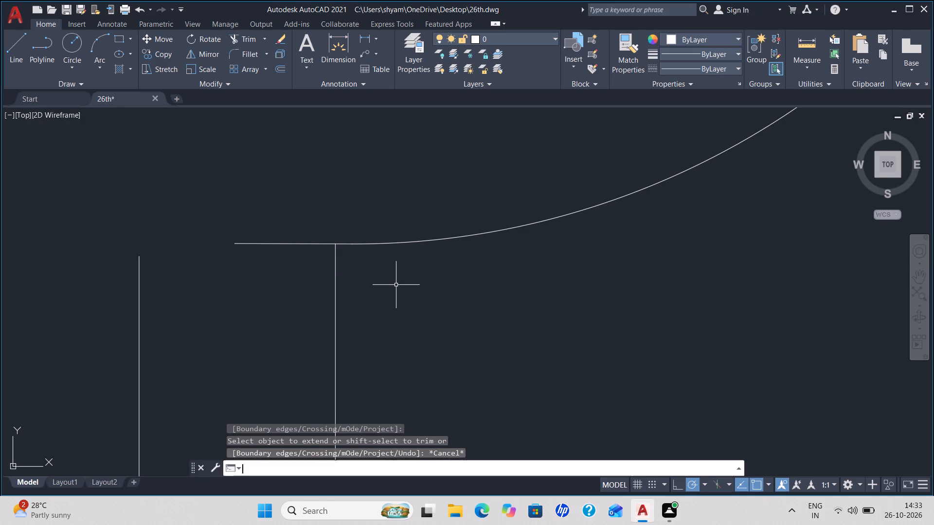
key(space)
click(336, 241)
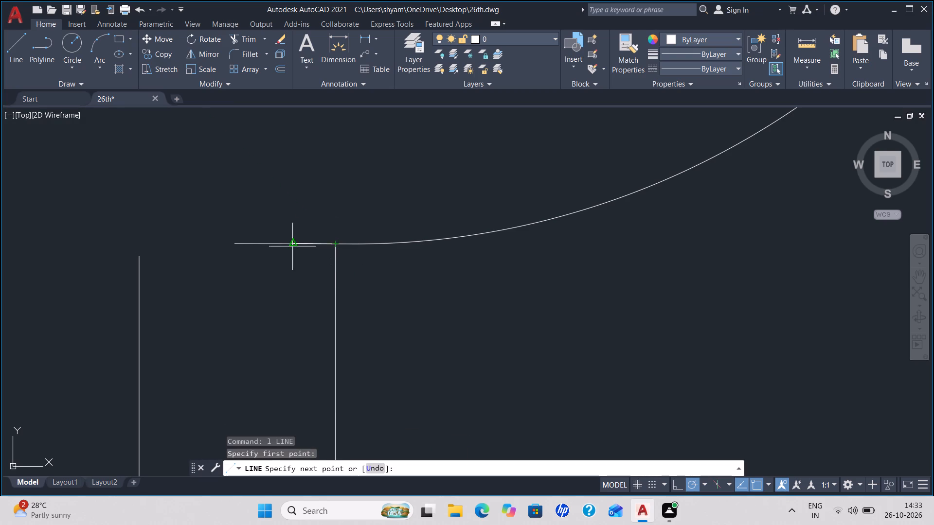
click(142, 242)
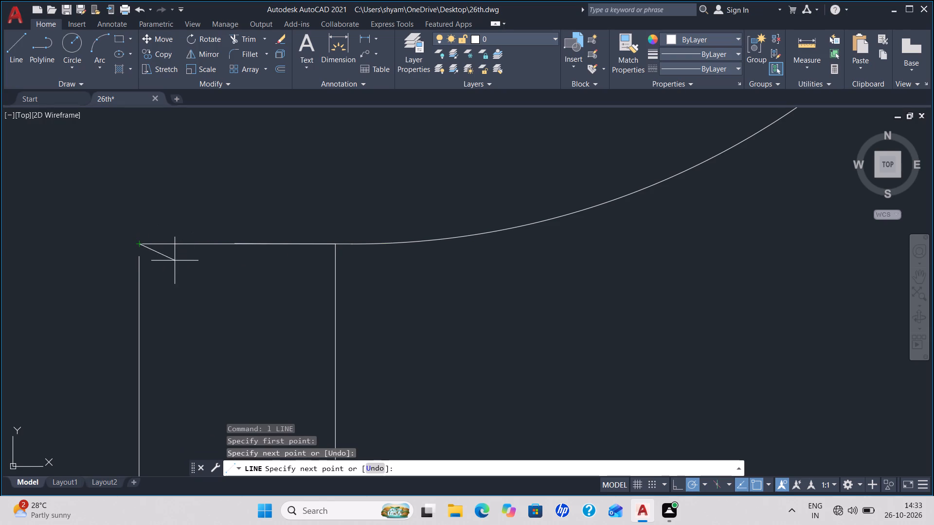
click(139, 258)
key(Escape)
Examine the whole floor plan and the living room's south exterior wall.
scroll(268, 262, down, 1)
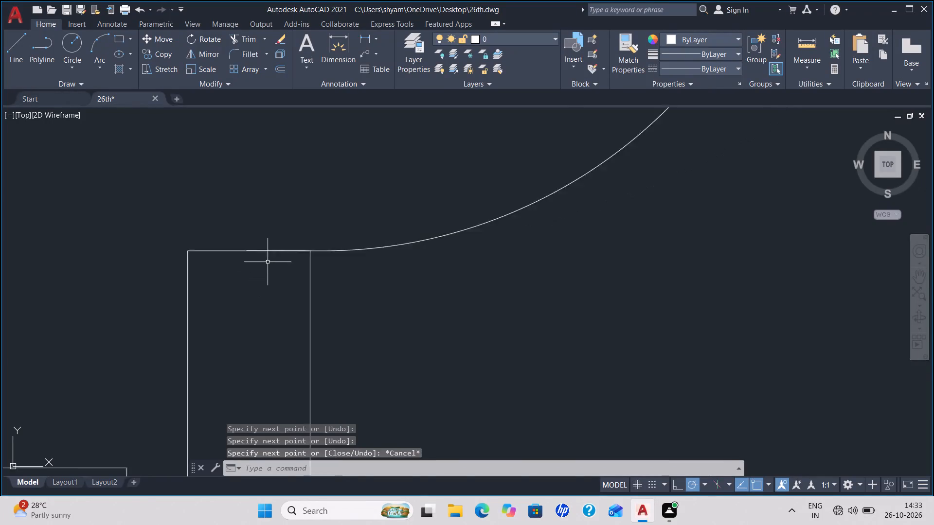
scroll(268, 262, down, 8)
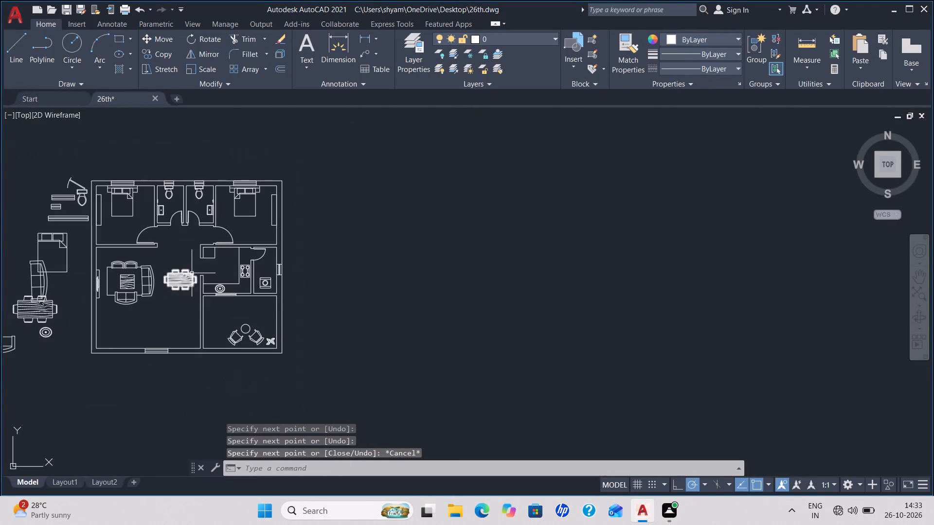
middle_drag(191, 272, 317, 265)
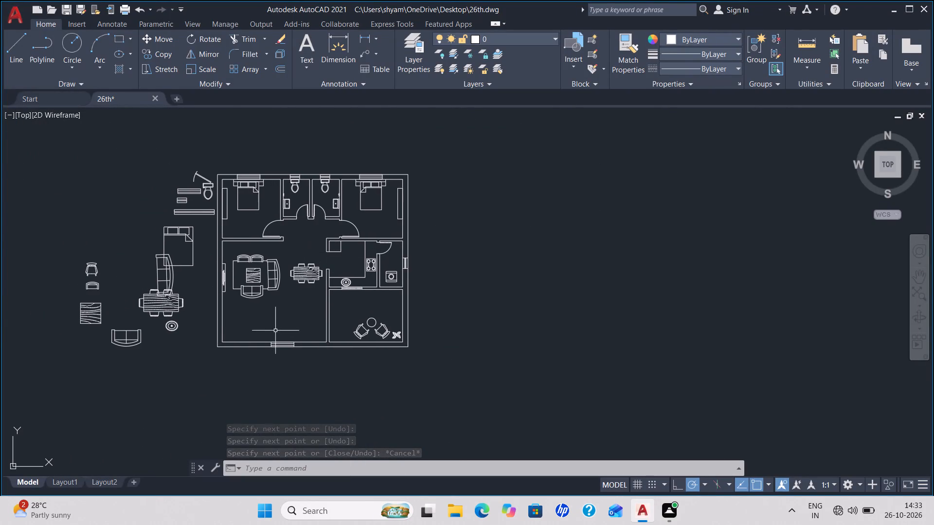
scroll(237, 341, up, 3)
middle_drag(238, 330, 253, 304)
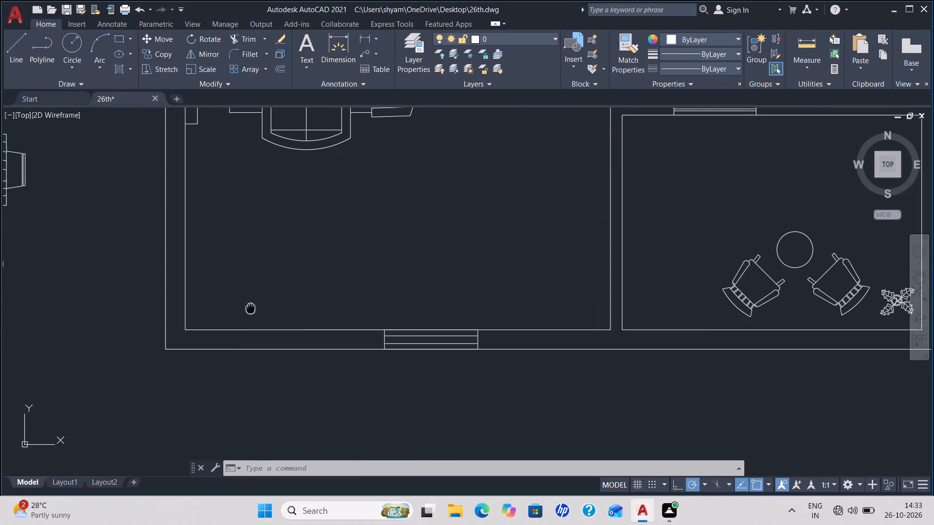
middle_drag(253, 304, 336, 215)
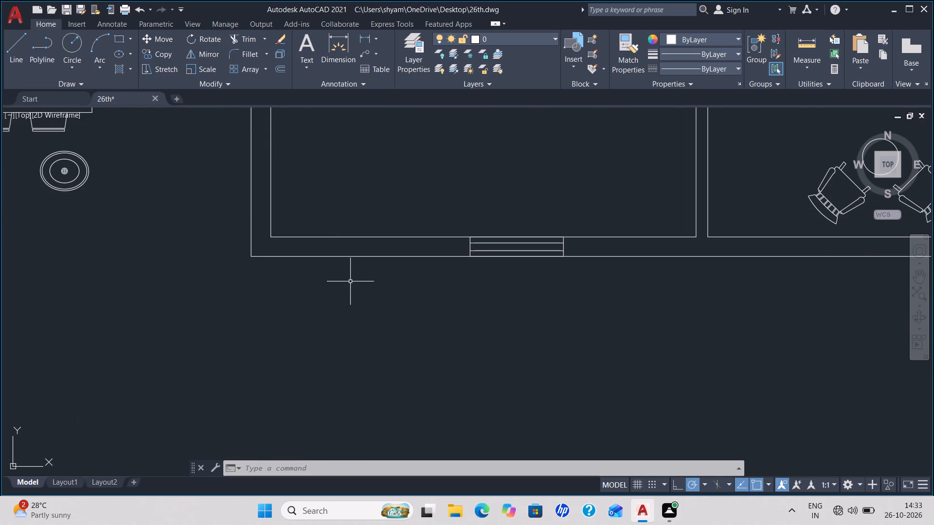
middle_drag(365, 206, 228, 338)
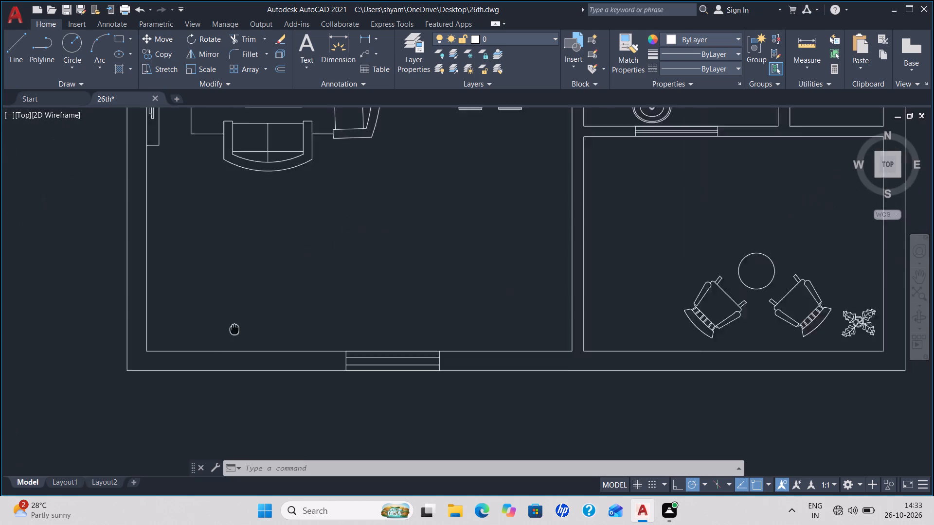
middle_drag(228, 338, 190, 405)
scroll(178, 359, down, 2)
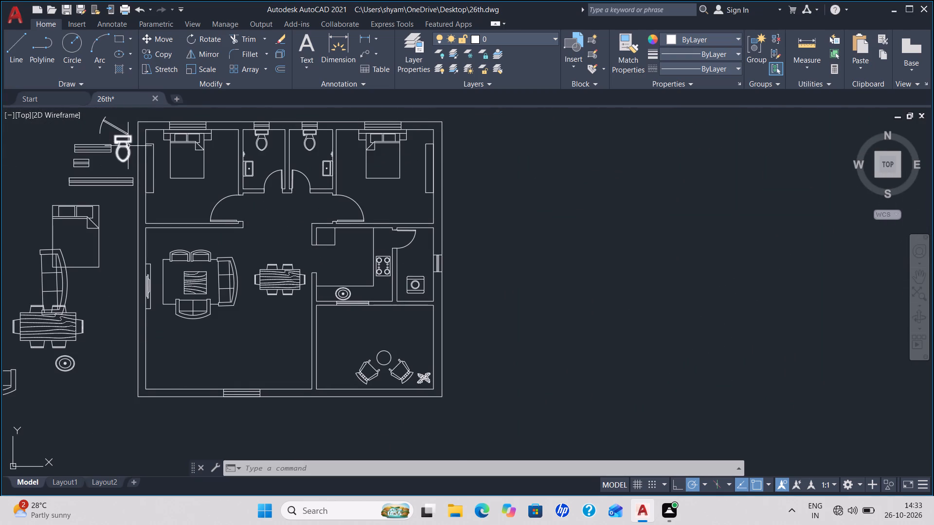
middle_drag(128, 146, 151, 307)
middle_drag(251, 350, 248, 319)
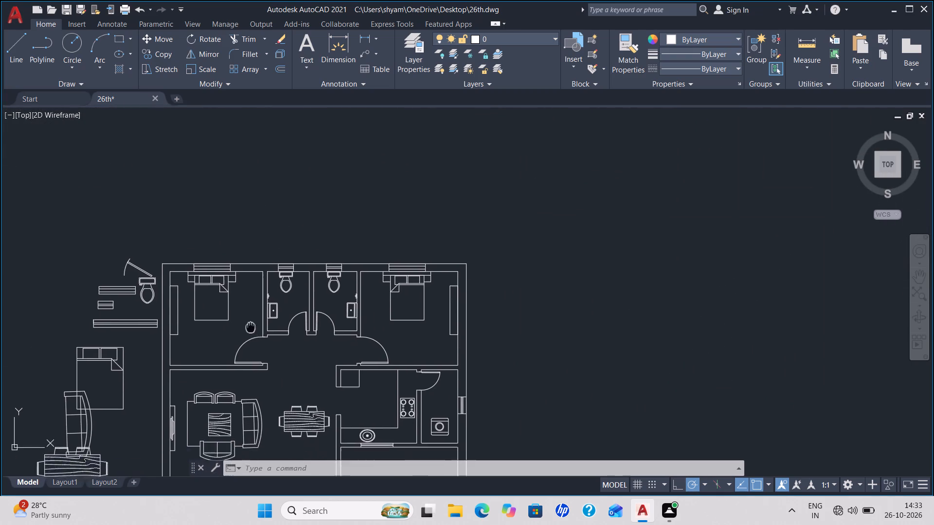
middle_drag(248, 319, 234, 145)
middle_drag(182, 308, 192, 213)
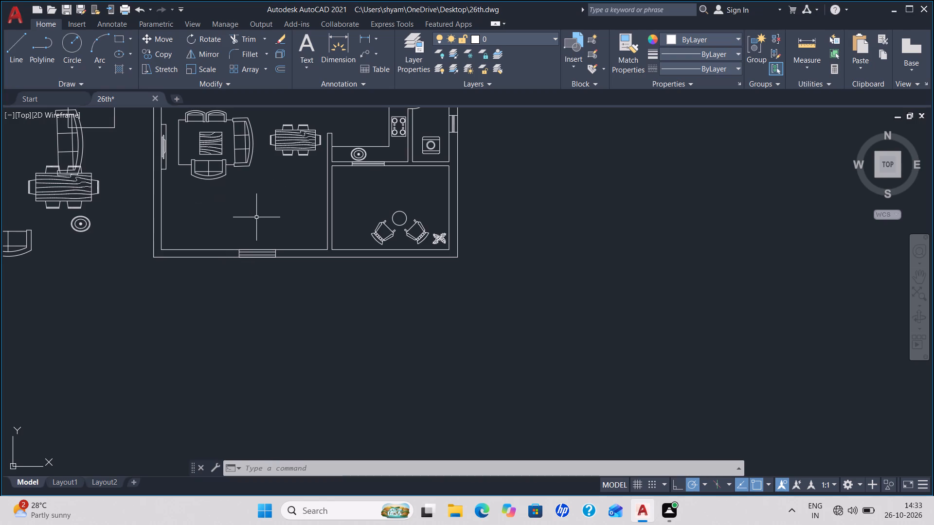
Insert a Door - Metric block from the architectural tool palette just below the living room's south wall, west of its window.
key(t)
key(p)
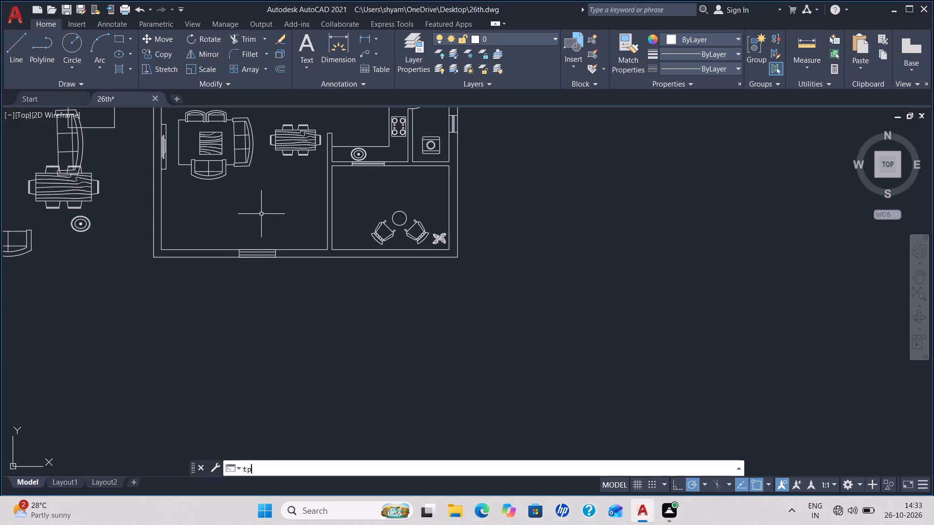
key(Return)
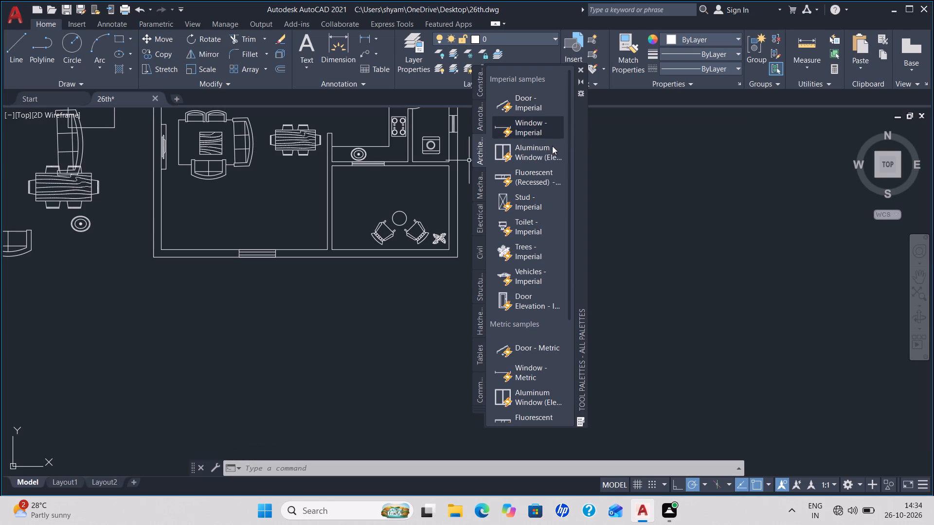
click(524, 349)
click(212, 287)
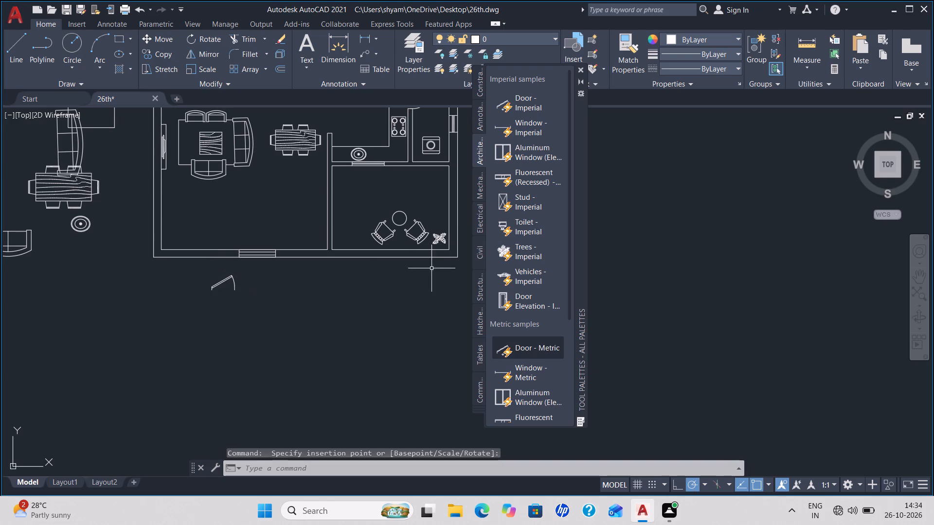
key(Escape)
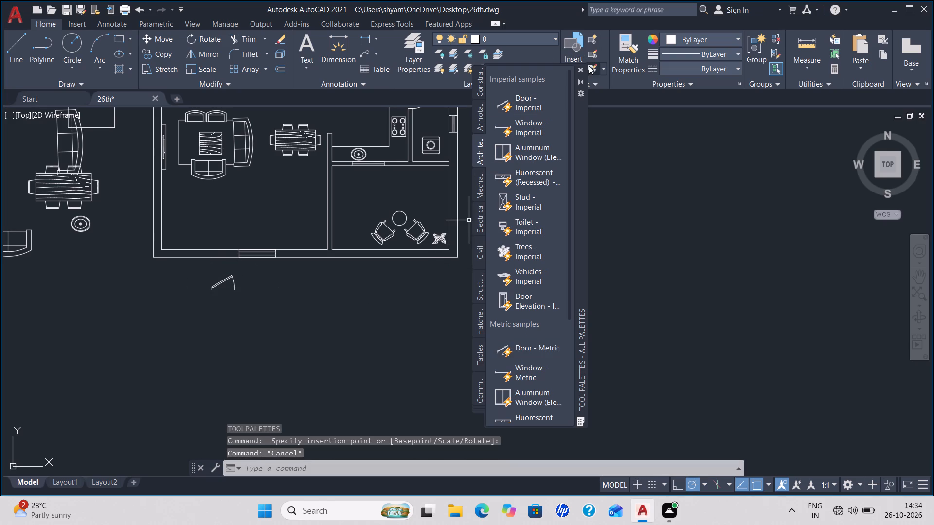
click(580, 68)
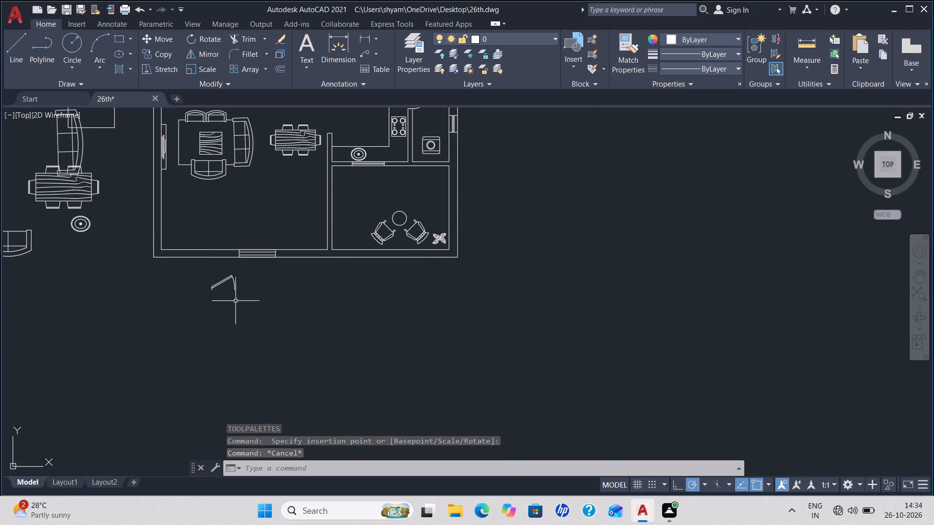
Set the new door block's opening angle to Open 90º.
click(225, 280)
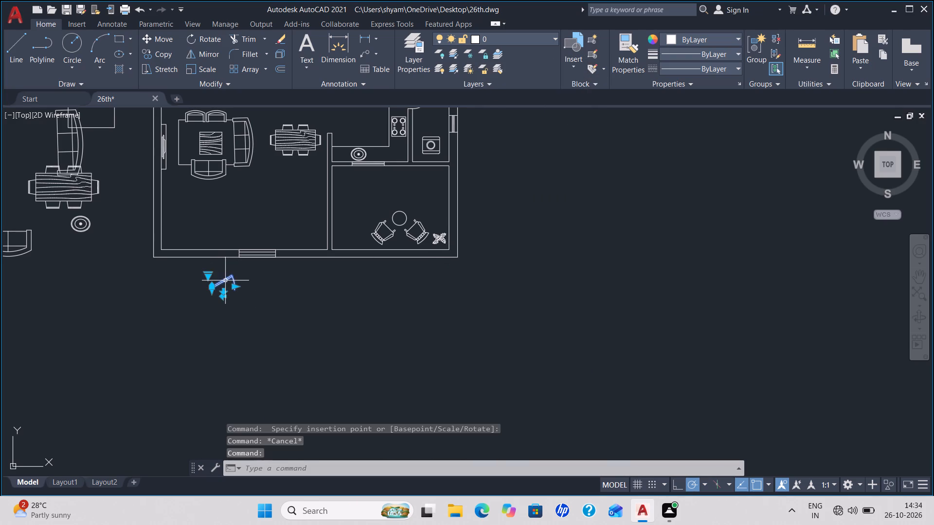
click(205, 278)
click(248, 321)
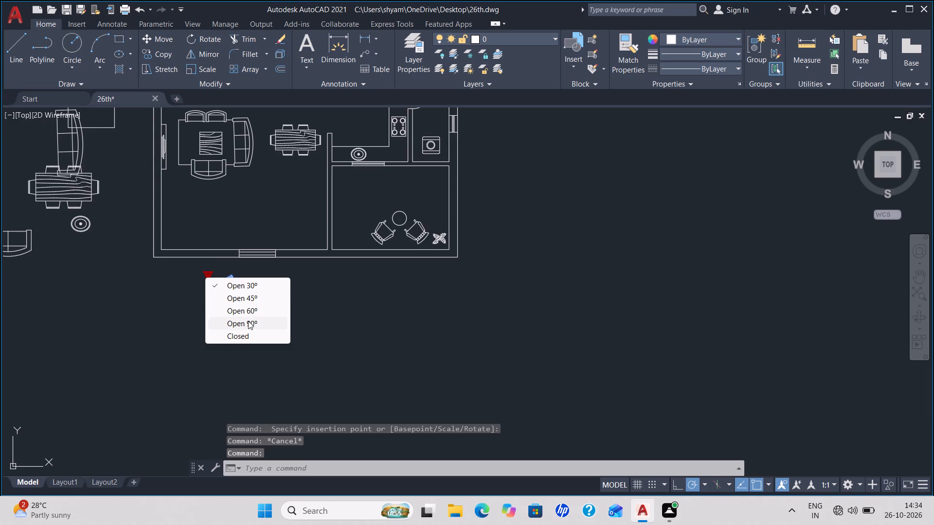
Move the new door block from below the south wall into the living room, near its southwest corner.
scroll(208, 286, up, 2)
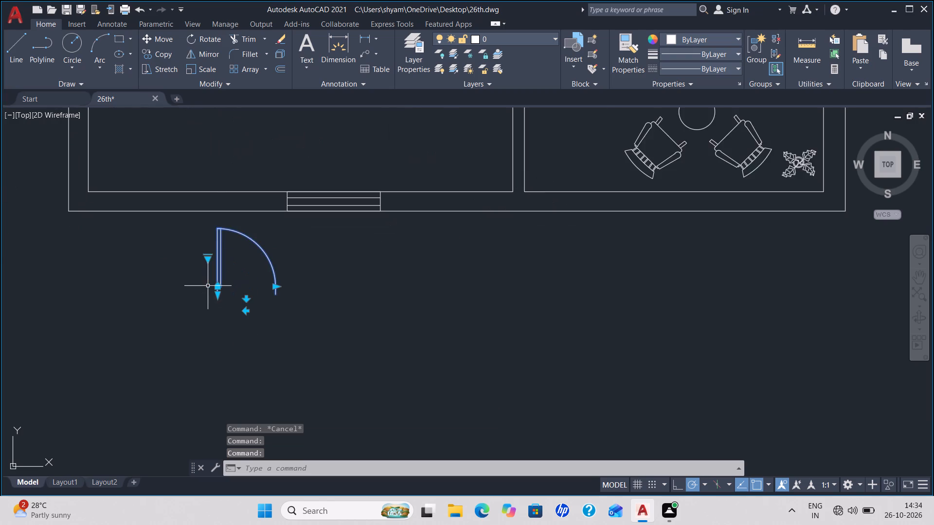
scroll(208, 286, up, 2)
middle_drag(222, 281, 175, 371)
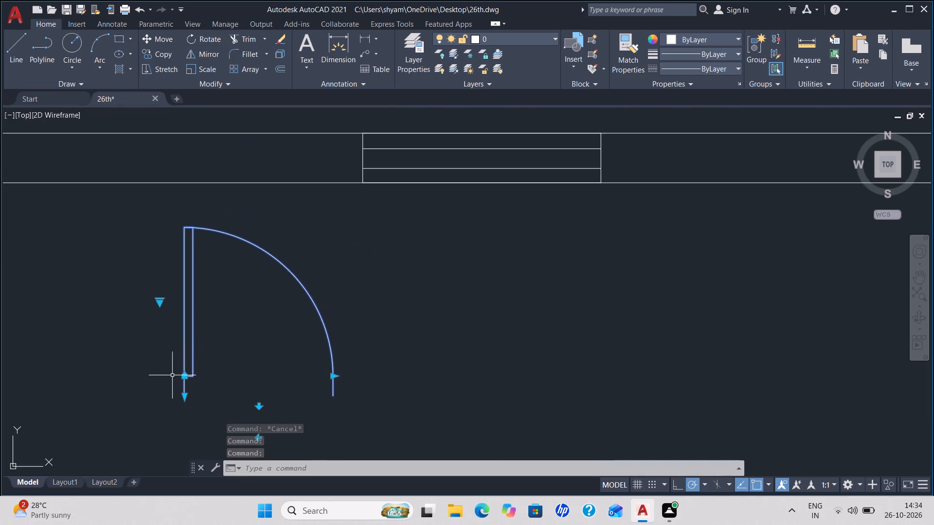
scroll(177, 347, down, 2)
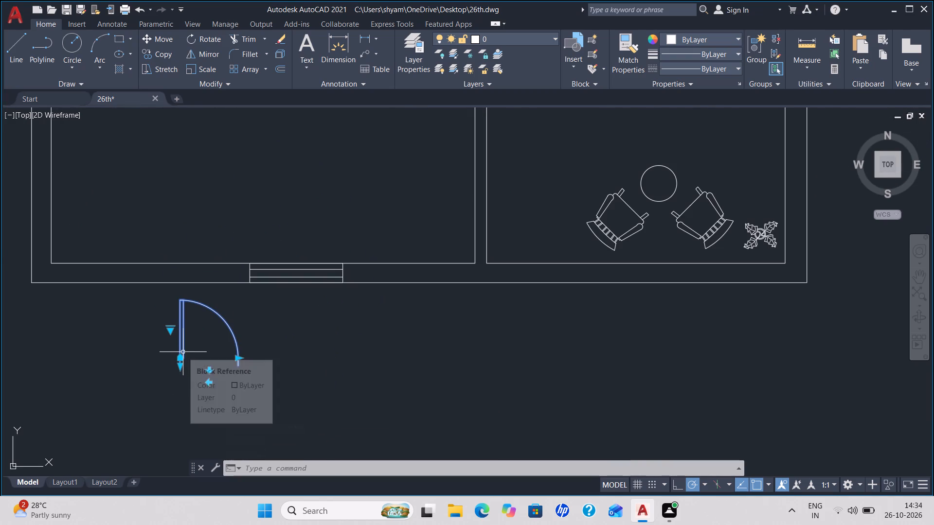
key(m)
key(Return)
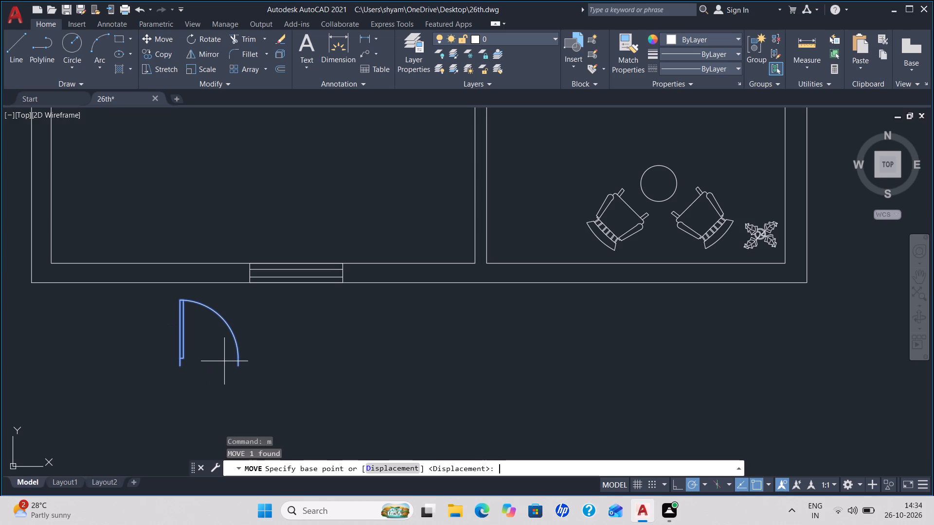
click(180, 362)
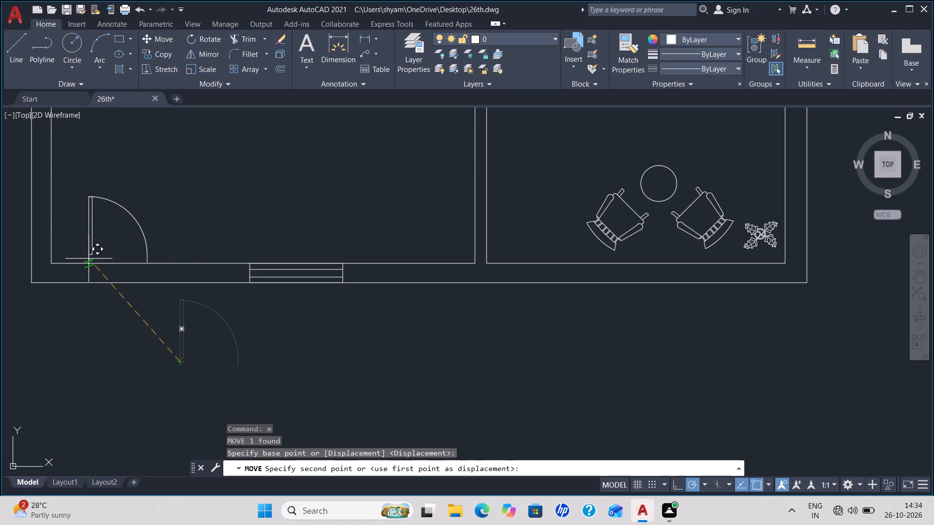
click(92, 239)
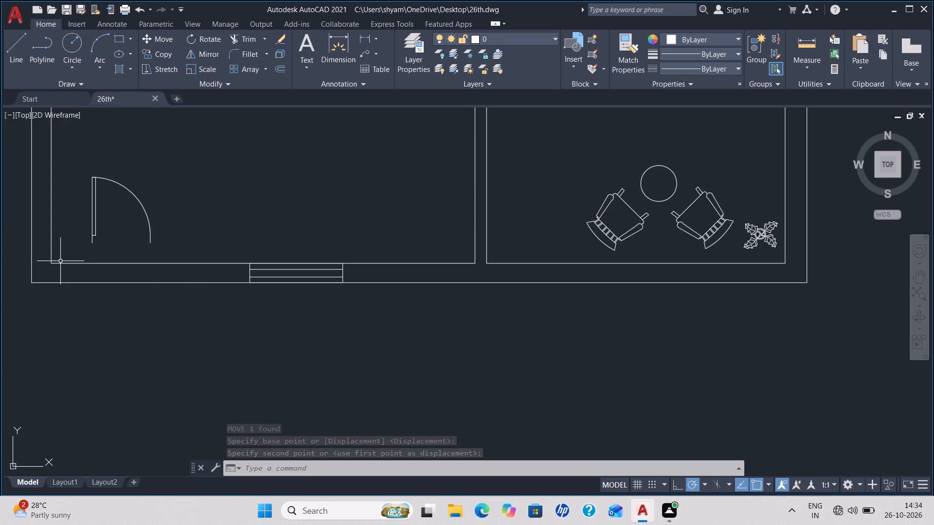
Draw a jamb line straight across the living room's south wall, just east of the room's inner southwest corner.
key(l)
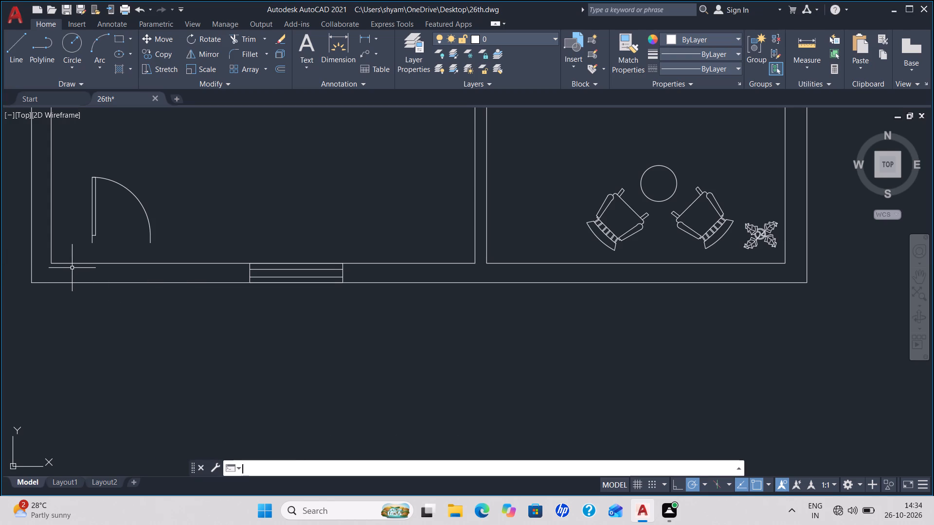
key(Return)
scroll(59, 264, up, 3)
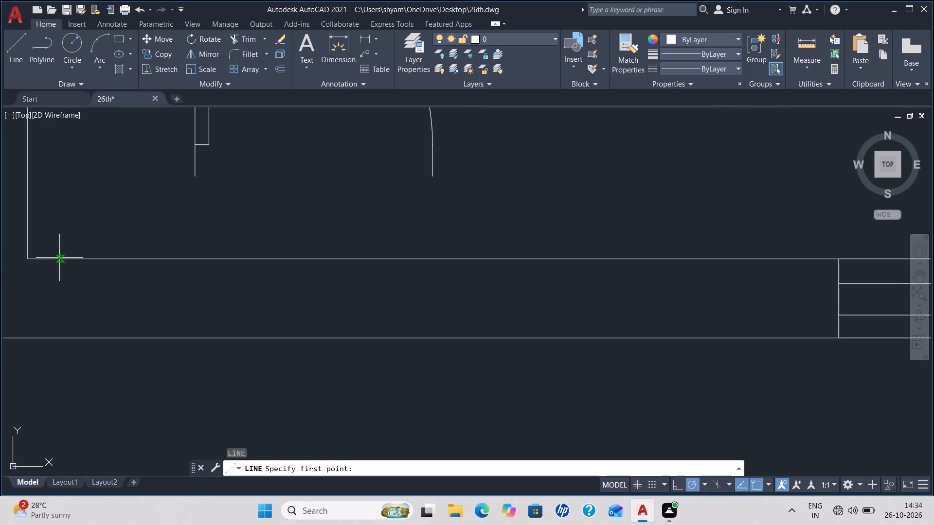
click(57, 259)
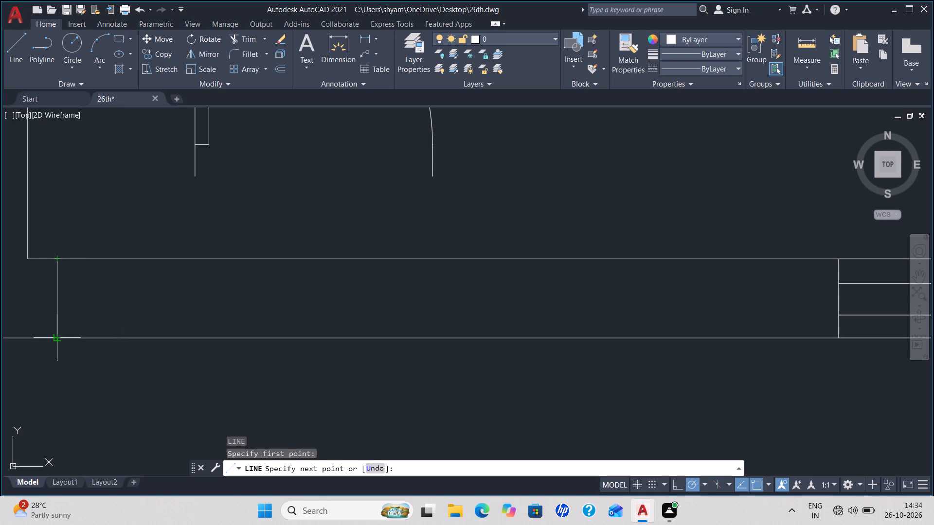
click(56, 334)
key(Escape)
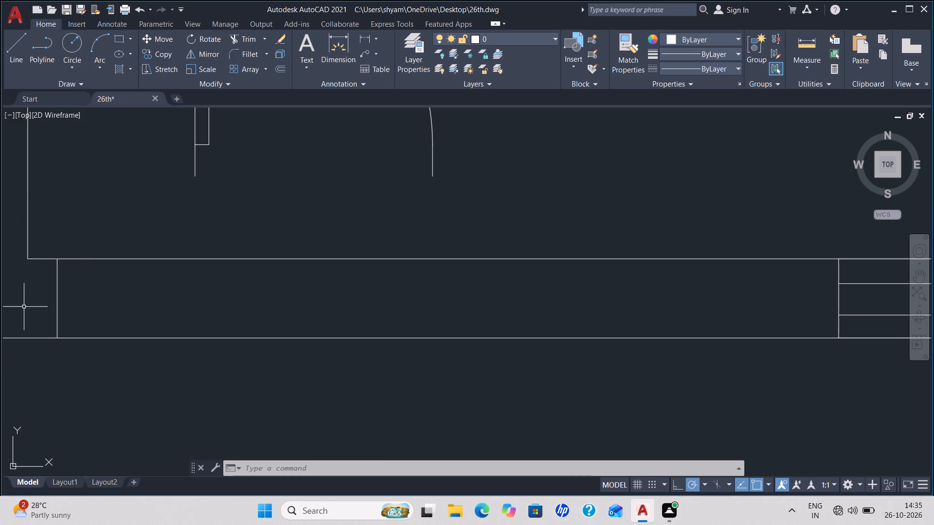
Offset the new jamb line by 1 to the east to mark the entrance opening's other side.
click(54, 298)
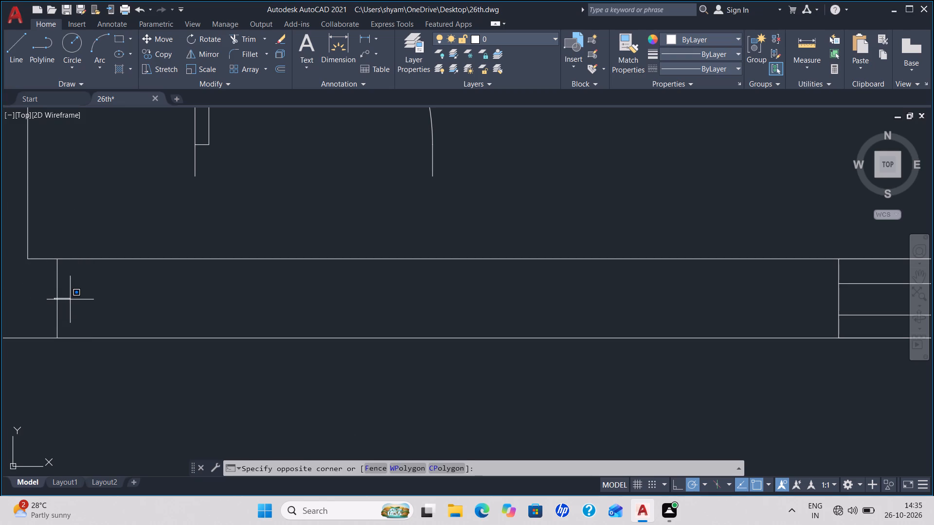
click(71, 299)
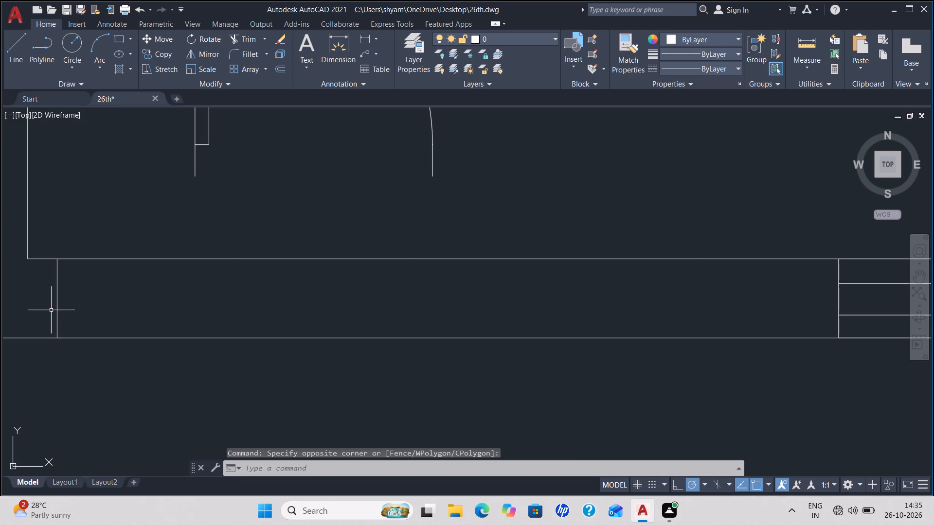
click(57, 307)
key(o)
key(Return)
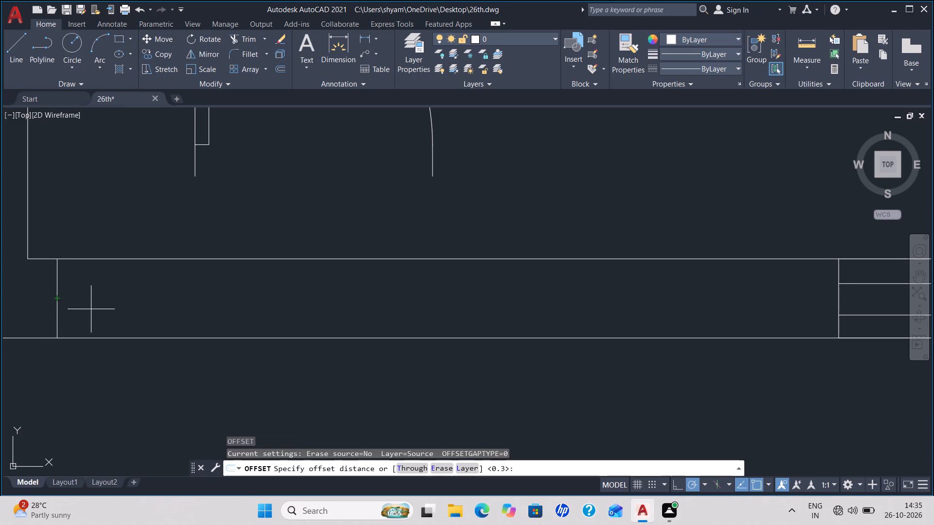
key(1)
key(Return)
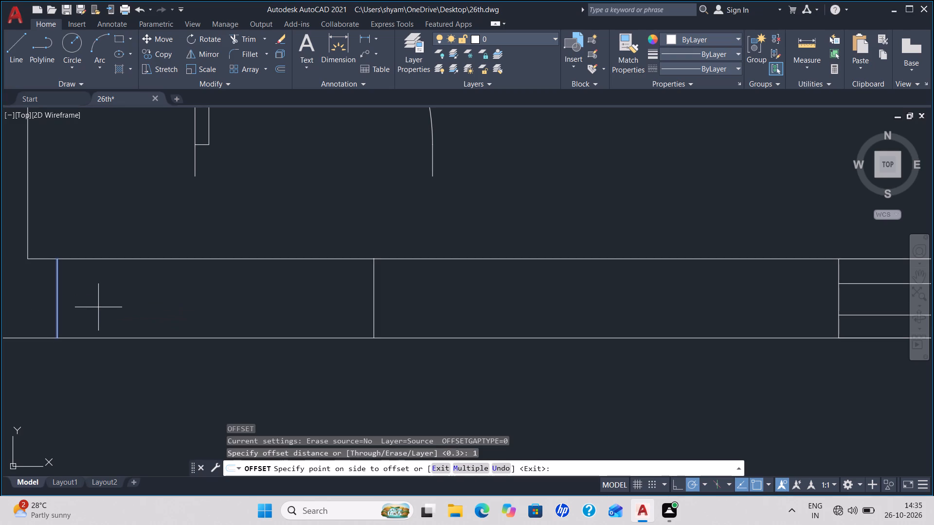
click(330, 307)
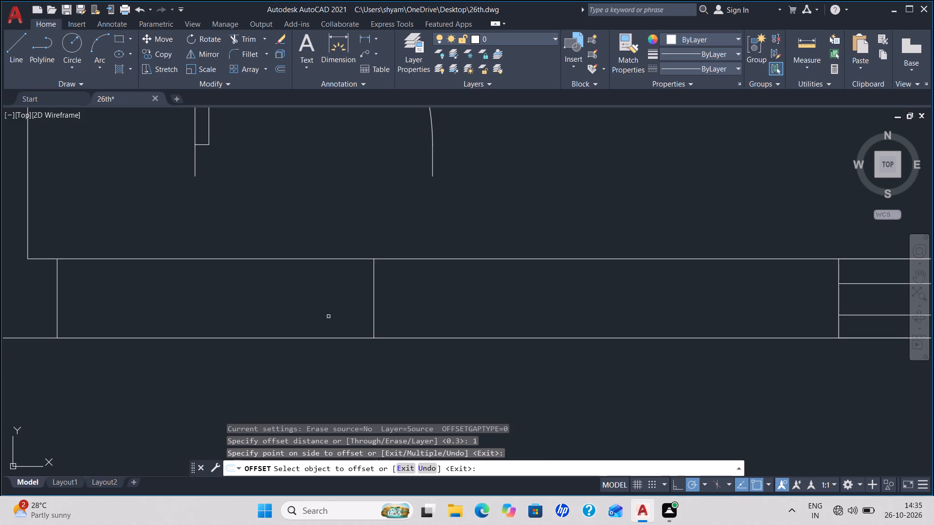
key(space)
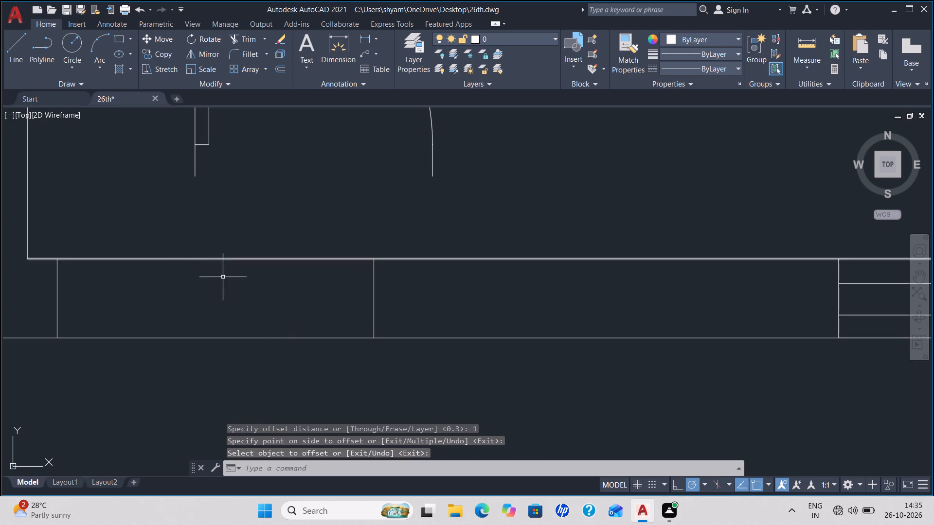
Trim the inner and outer south wall lines between the two jamb lines to open the entrance.
text(tr)
key(space)
key(space)
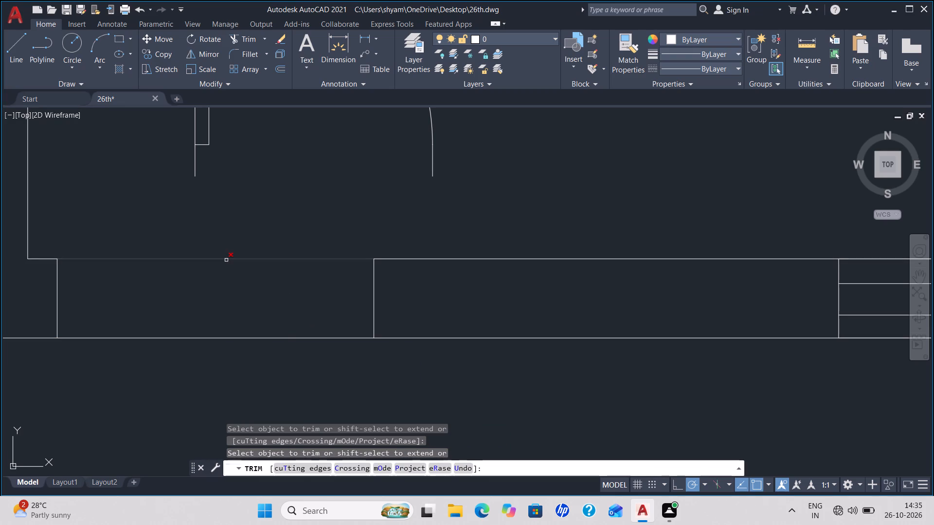
click(226, 260)
click(233, 337)
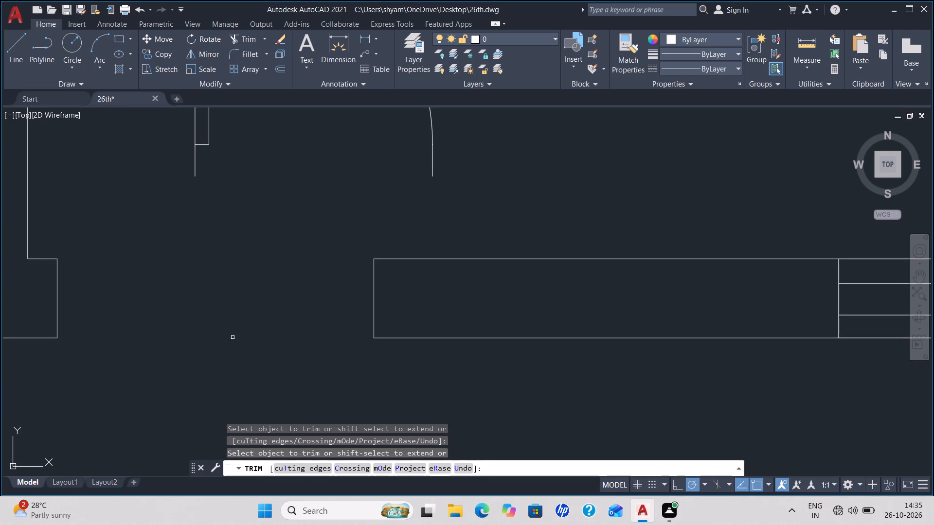
key(Escape)
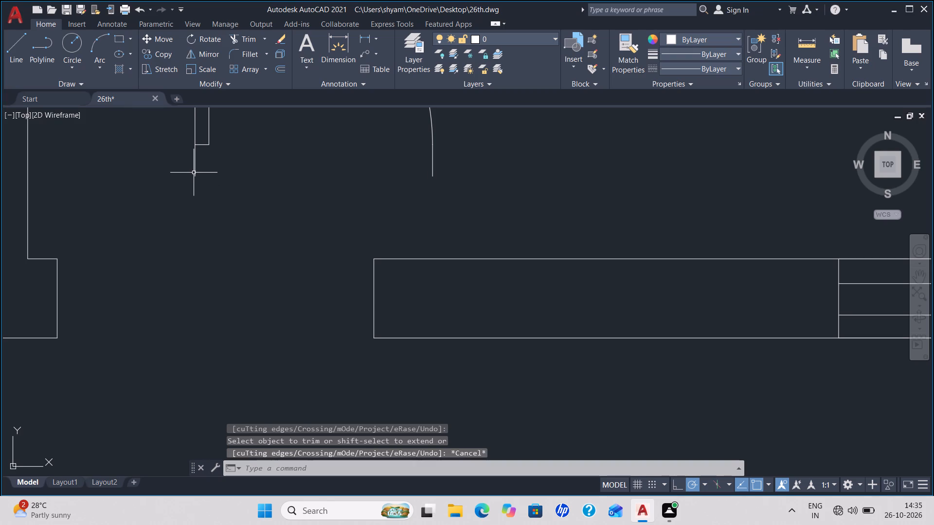
Move the door block by its hinge-side lower end onto the midpoint of the entrance opening's west jamb.
click(196, 172)
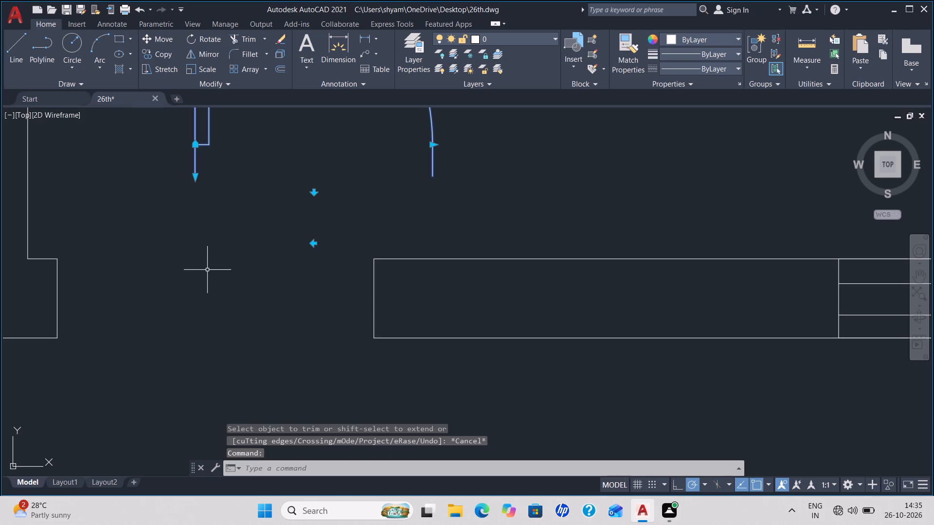
key(m)
key(Return)
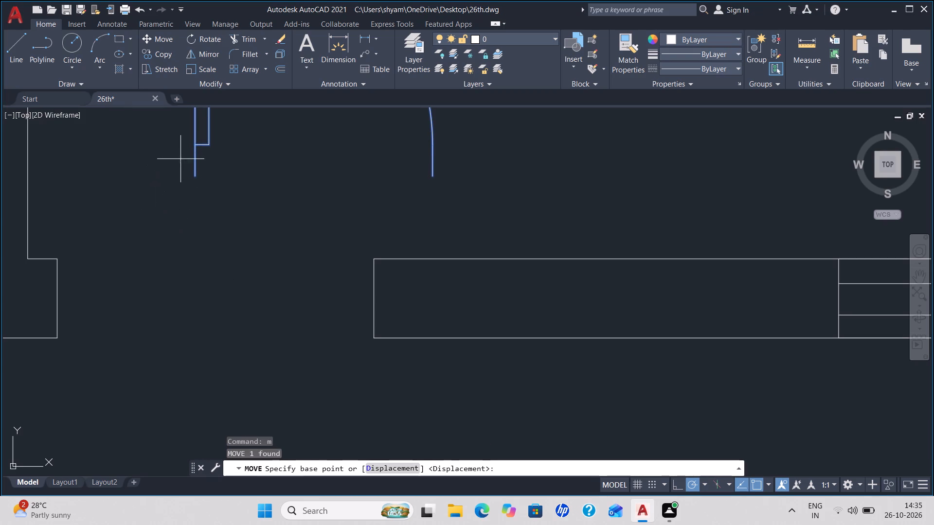
click(195, 175)
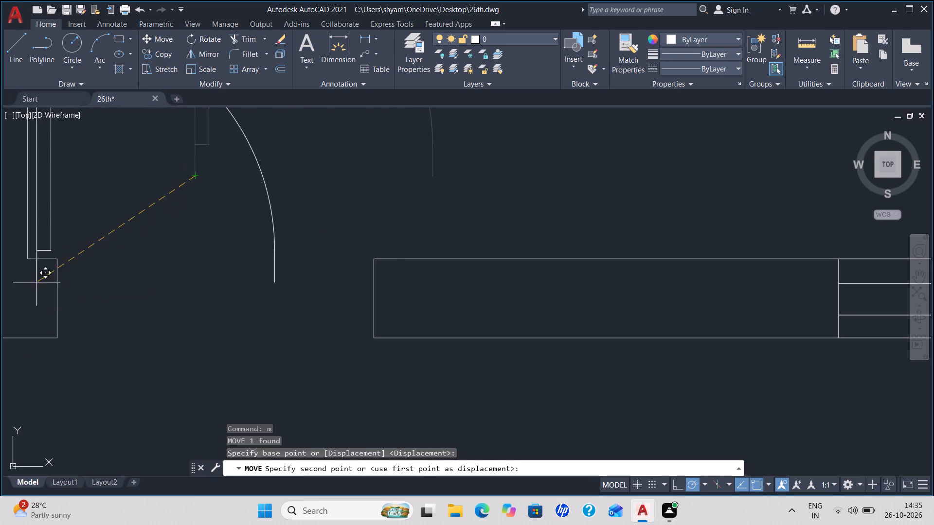
click(56, 301)
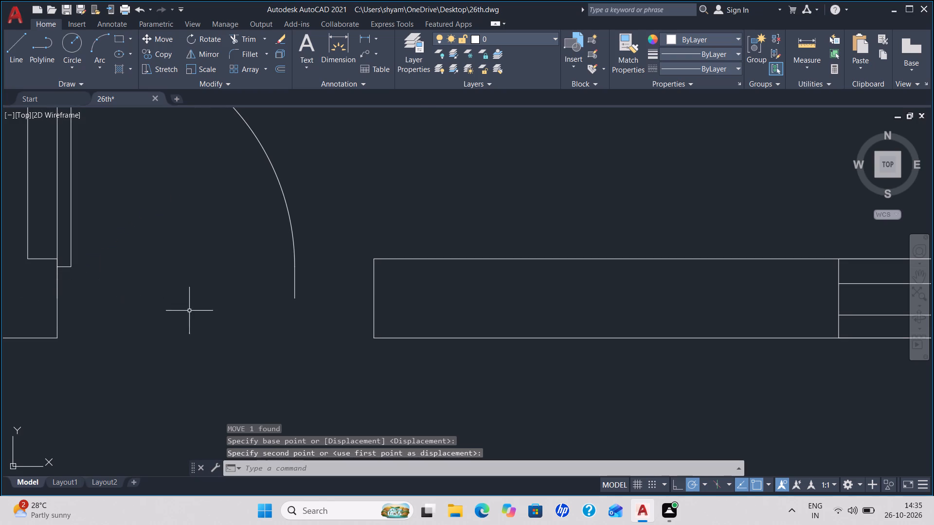
key(Escape)
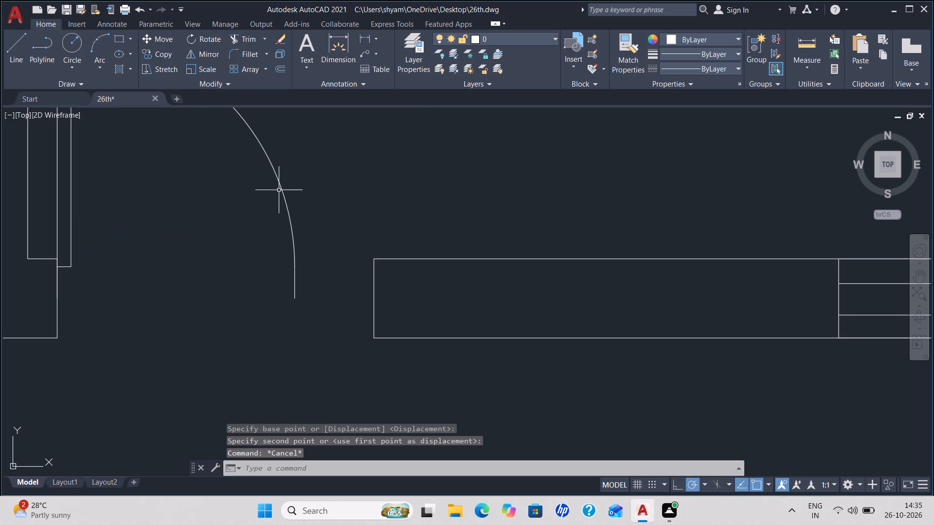
Scale the entrance door block up from its hinge-side lower end until its swing reaches the east jamb.
click(281, 184)
key(s)
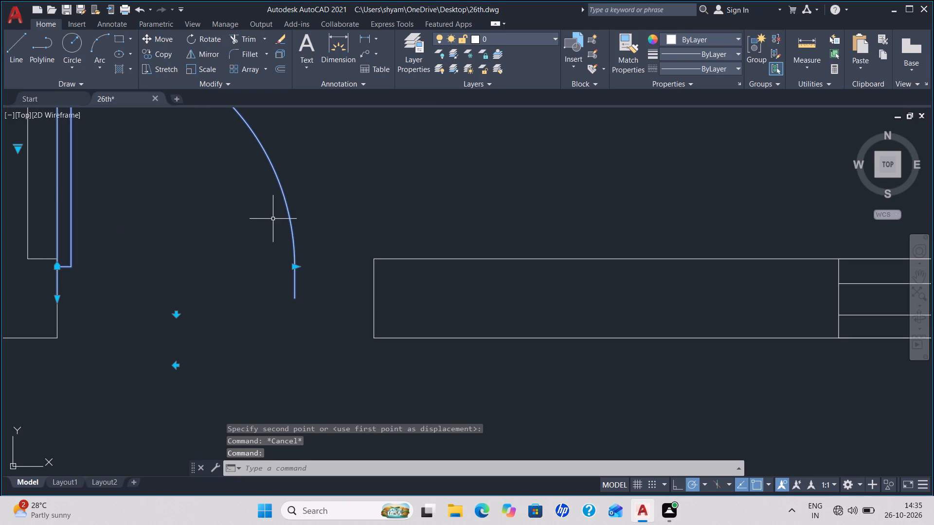
key(c)
key(Return)
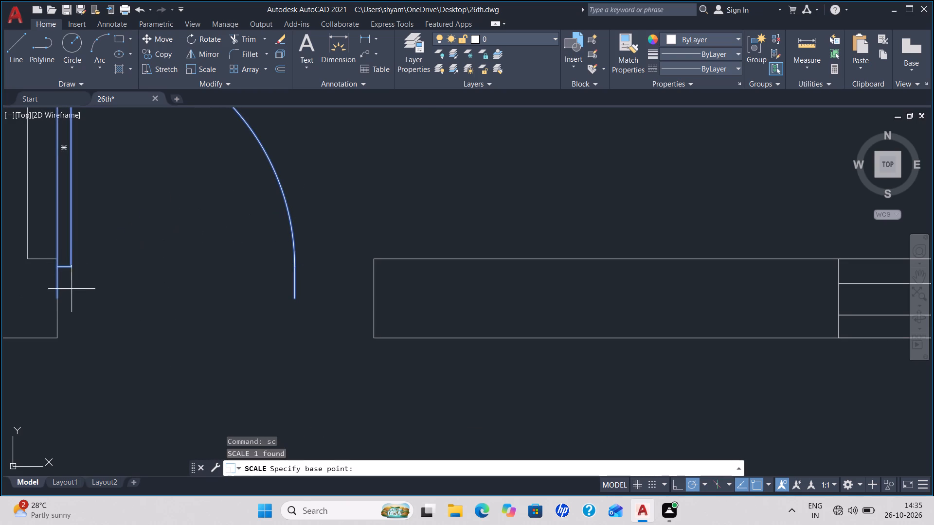
click(56, 297)
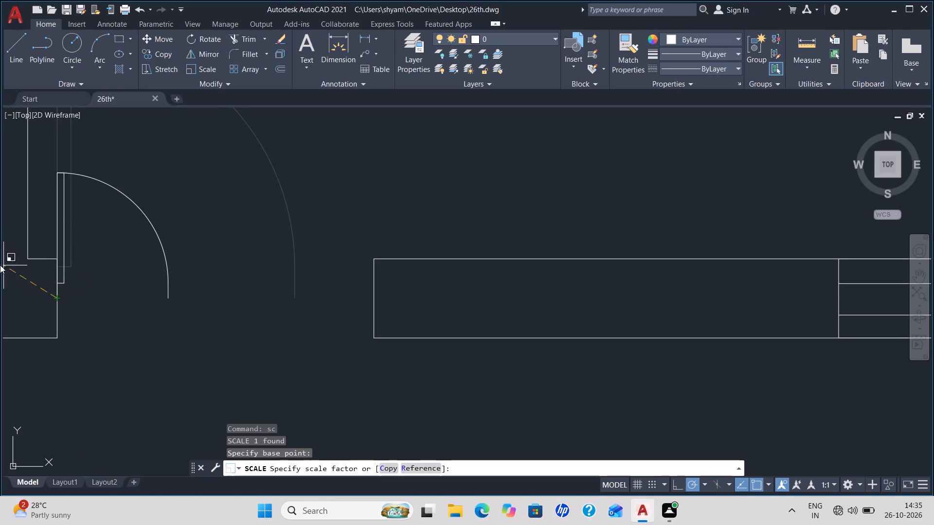
middle_drag(37, 263, 295, 344)
scroll(293, 340, up, 1)
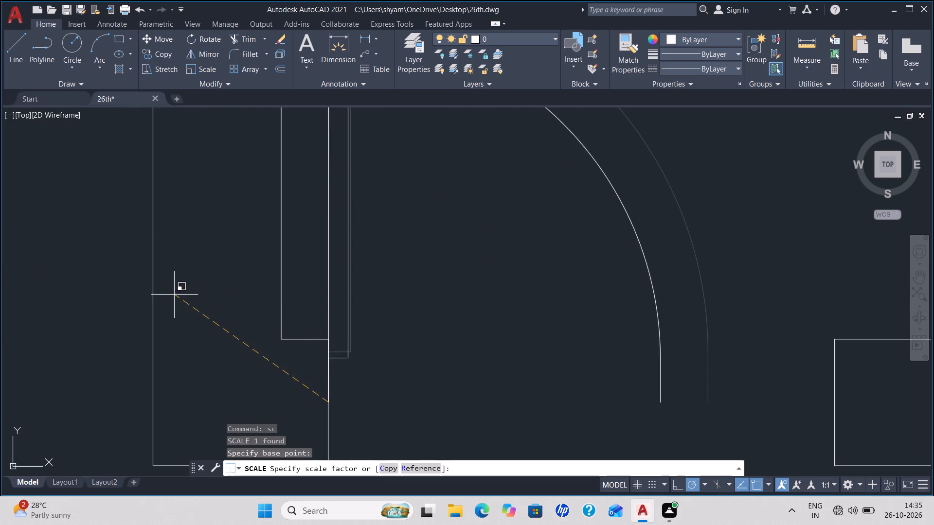
click(63, 295)
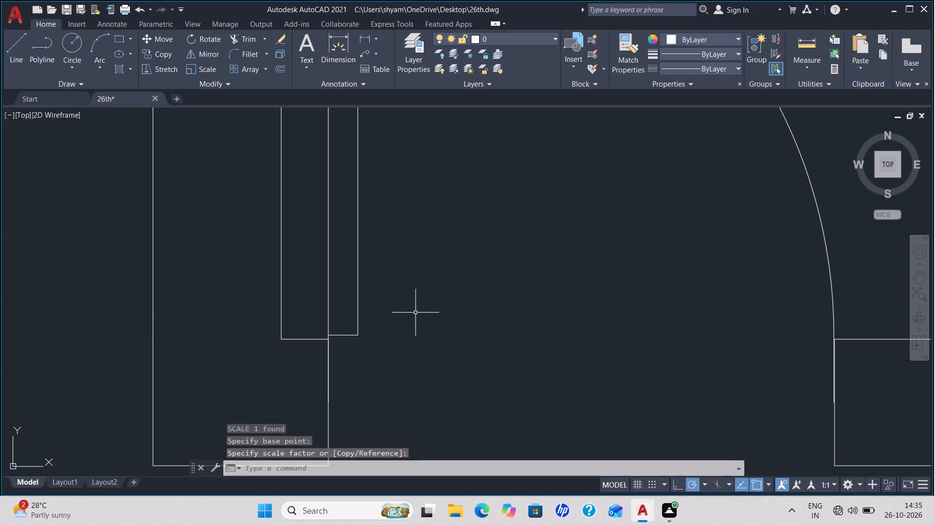
Measure the width of the west bedroom's door opening between its upper and lower jamb corners.
scroll(416, 313, down, 3)
middle_drag(436, 302, 206, 317)
scroll(206, 317, down, 1)
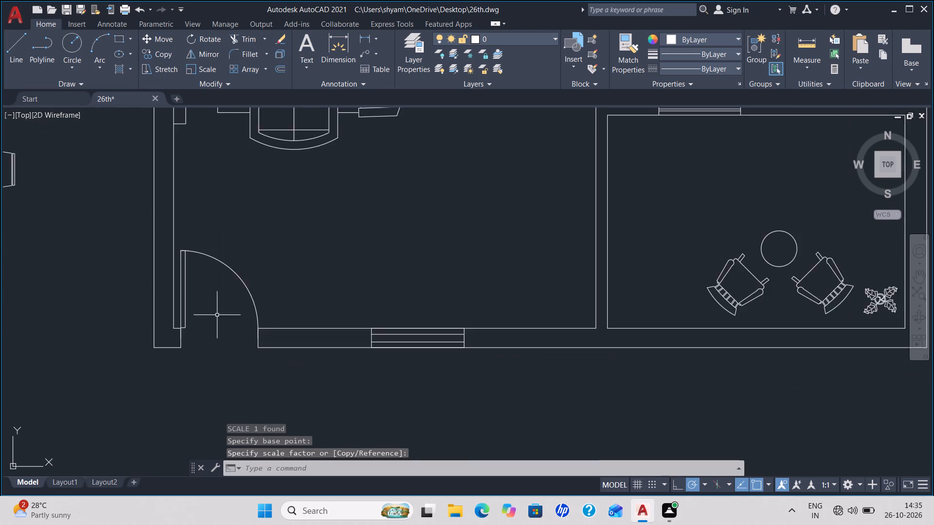
scroll(257, 297, down, 2)
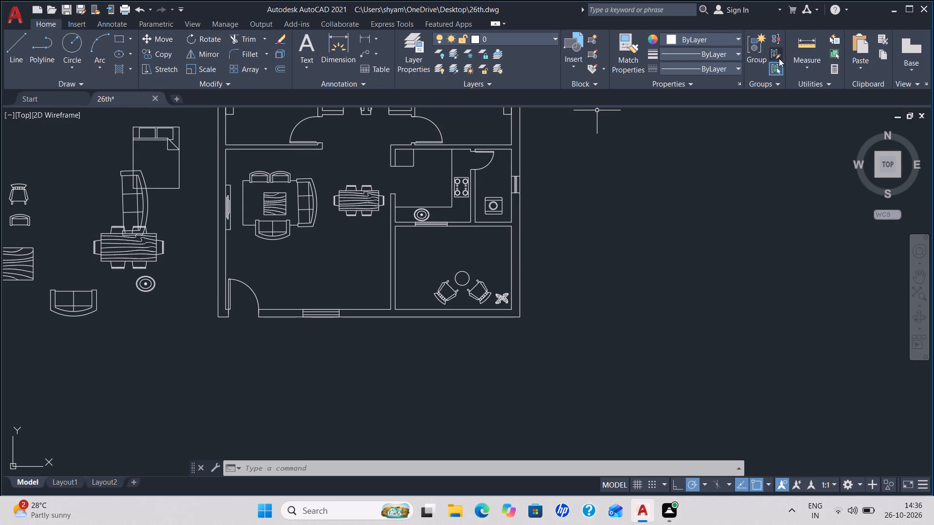
click(814, 62)
click(823, 110)
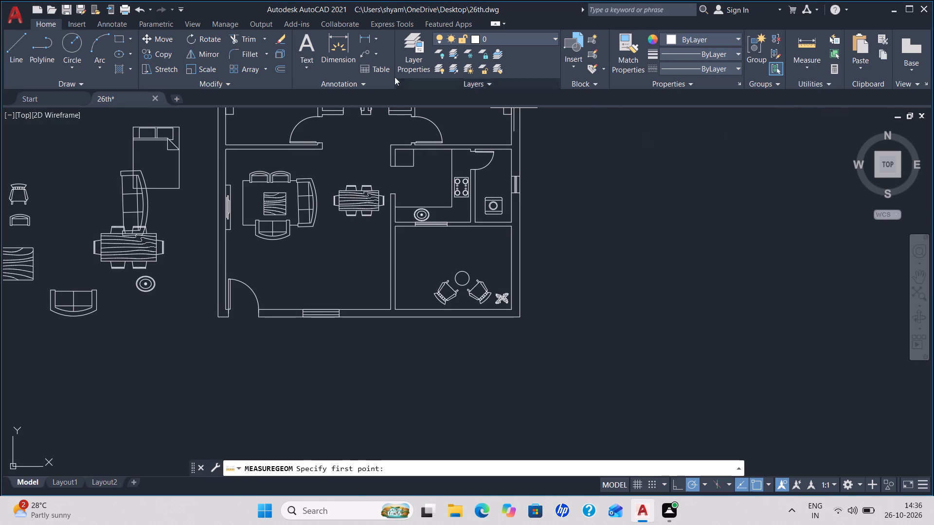
scroll(327, 122, up, 3)
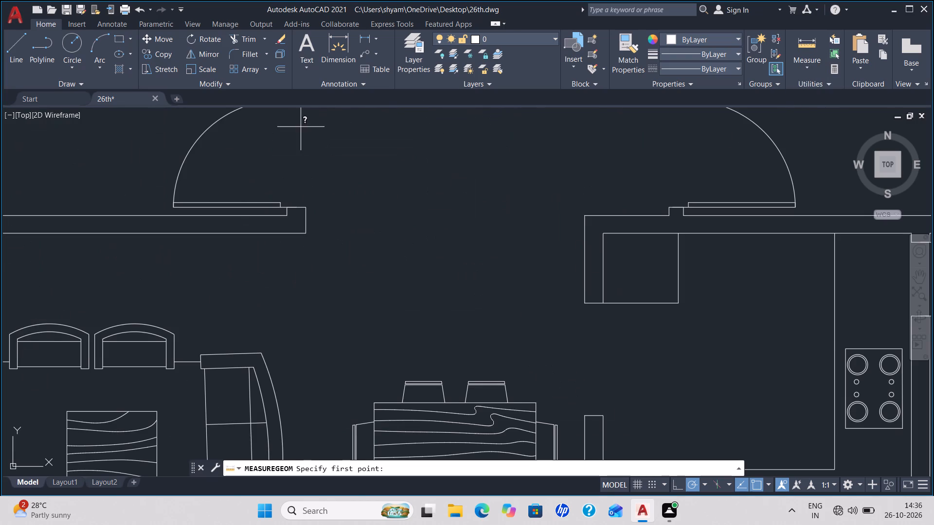
middle_drag(301, 128, 293, 252)
click(298, 223)
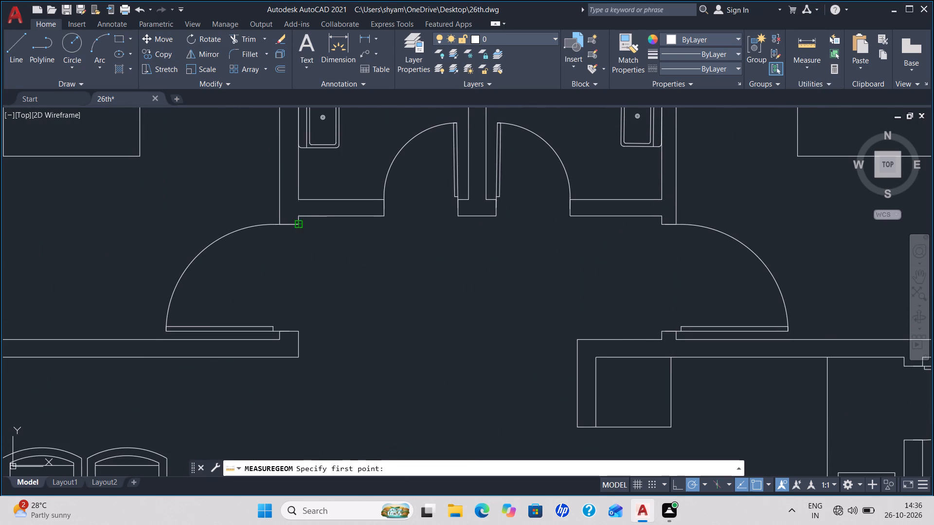
click(295, 334)
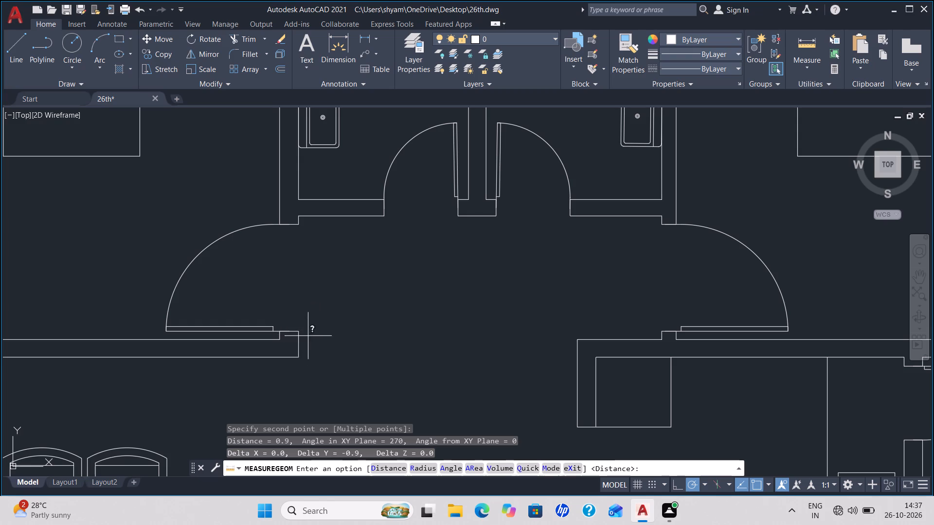
Measure the width of the entrance door opening in the south wall.
middle_drag(181, 419, 274, 104)
scroll(263, 105, down, 2)
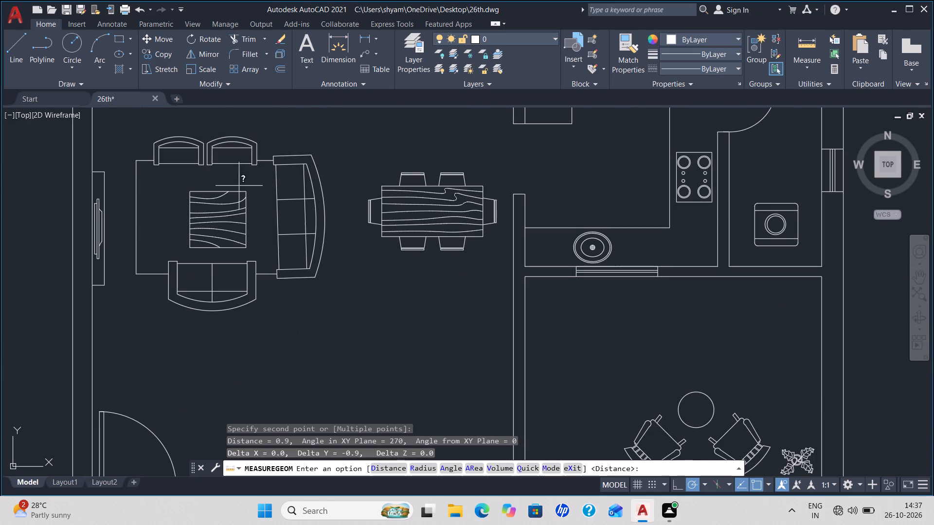
middle_drag(135, 435, 214, 140)
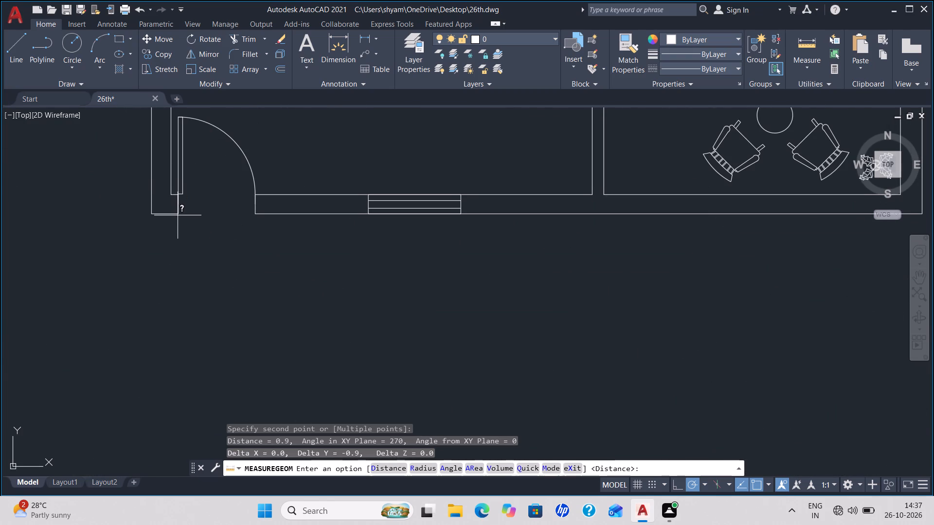
click(178, 213)
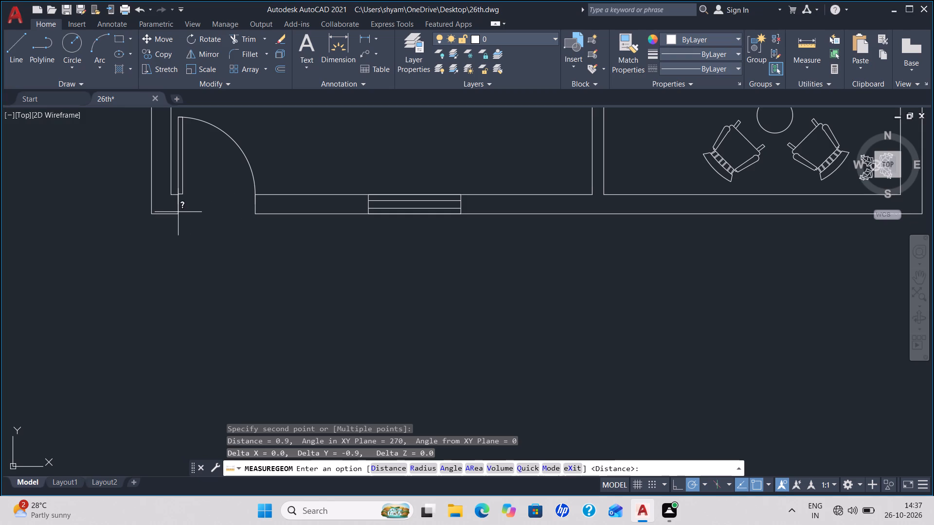
click(179, 212)
key(Escape)
key(space)
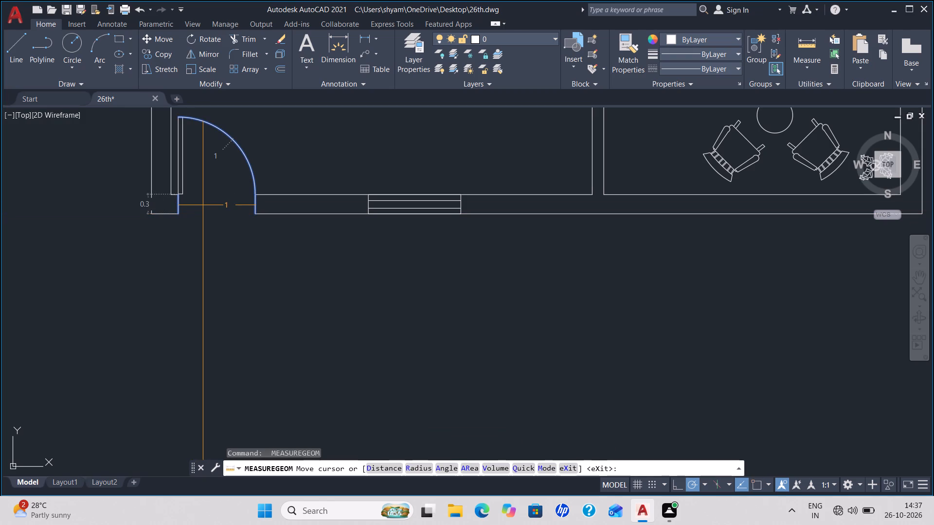
key(Escape)
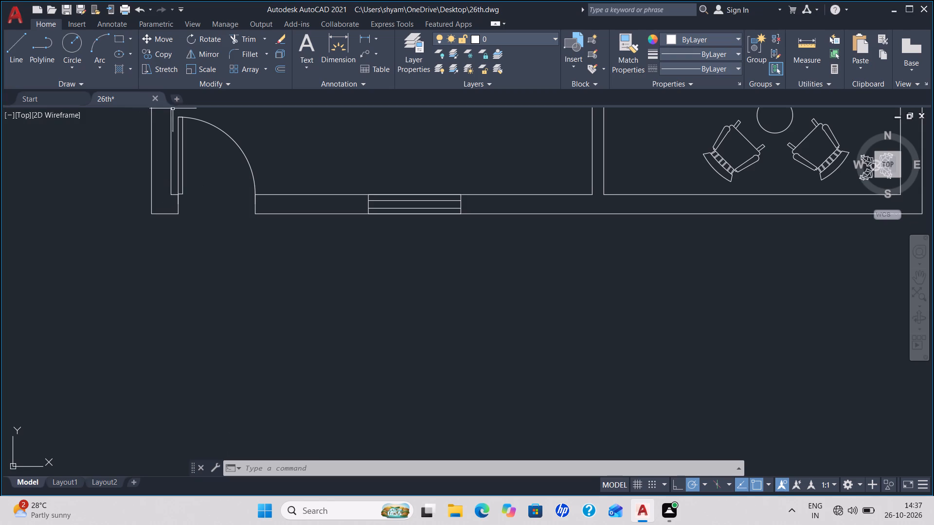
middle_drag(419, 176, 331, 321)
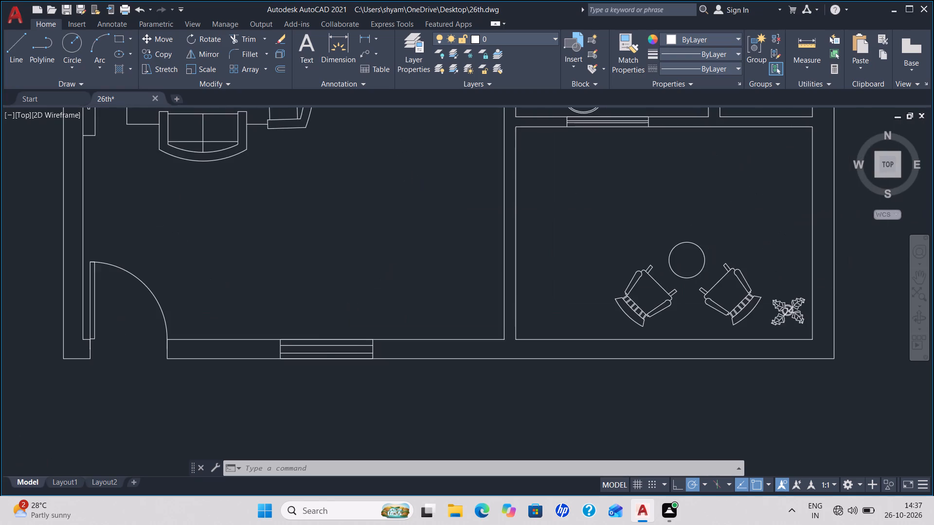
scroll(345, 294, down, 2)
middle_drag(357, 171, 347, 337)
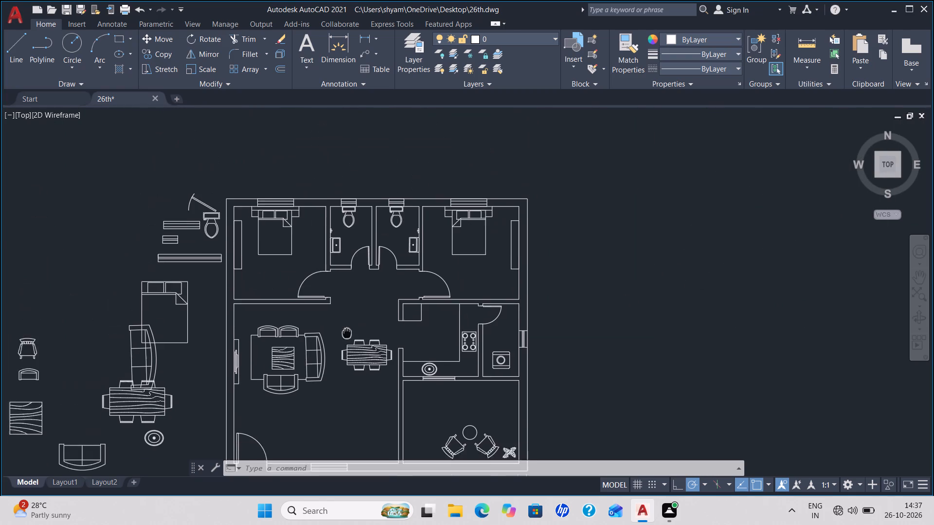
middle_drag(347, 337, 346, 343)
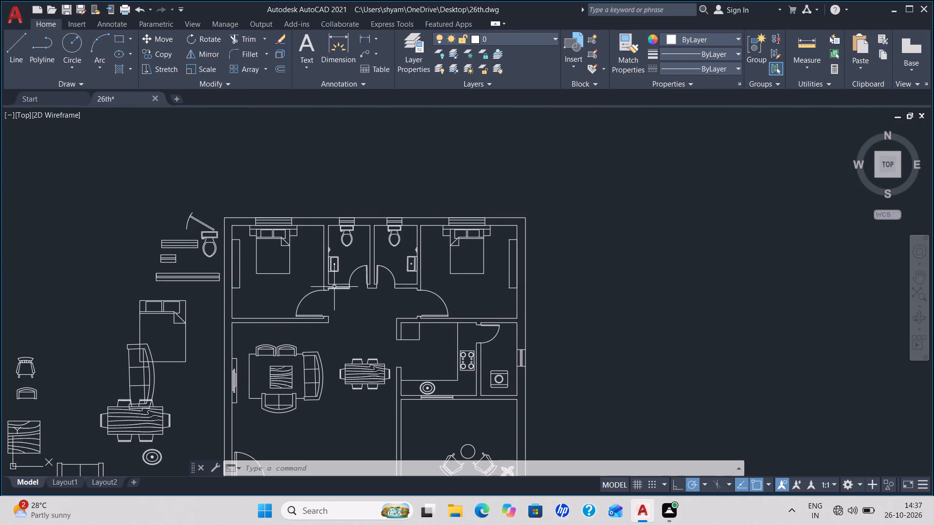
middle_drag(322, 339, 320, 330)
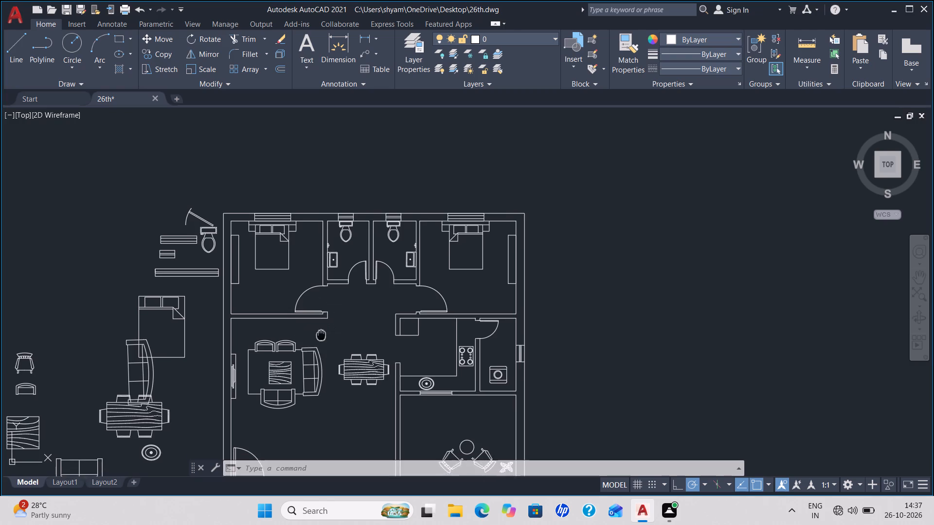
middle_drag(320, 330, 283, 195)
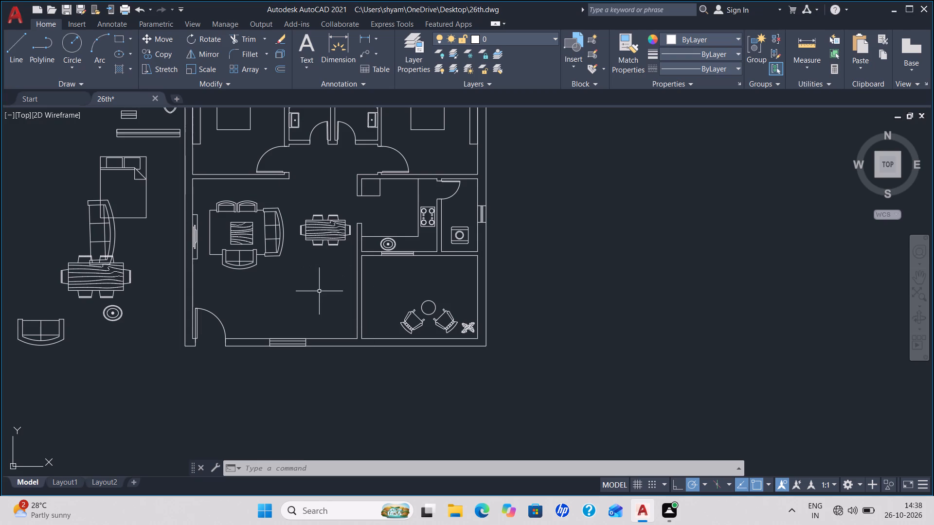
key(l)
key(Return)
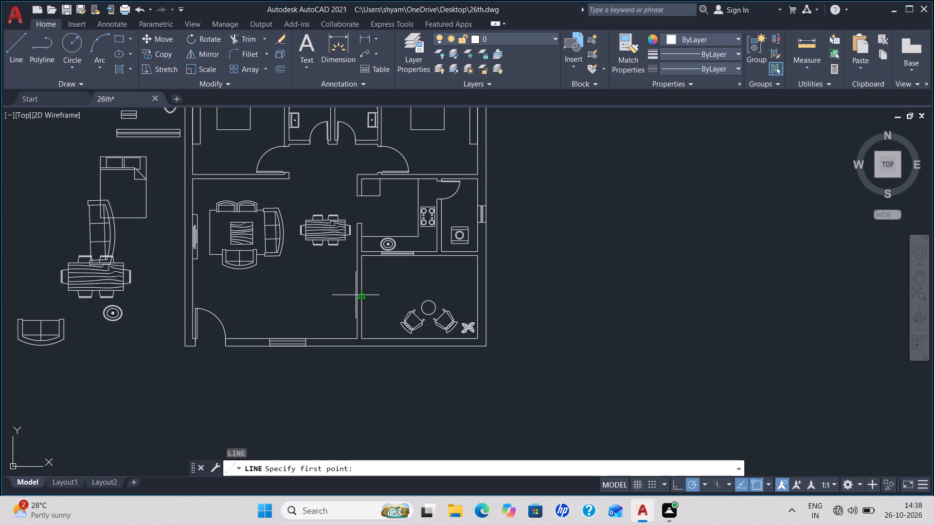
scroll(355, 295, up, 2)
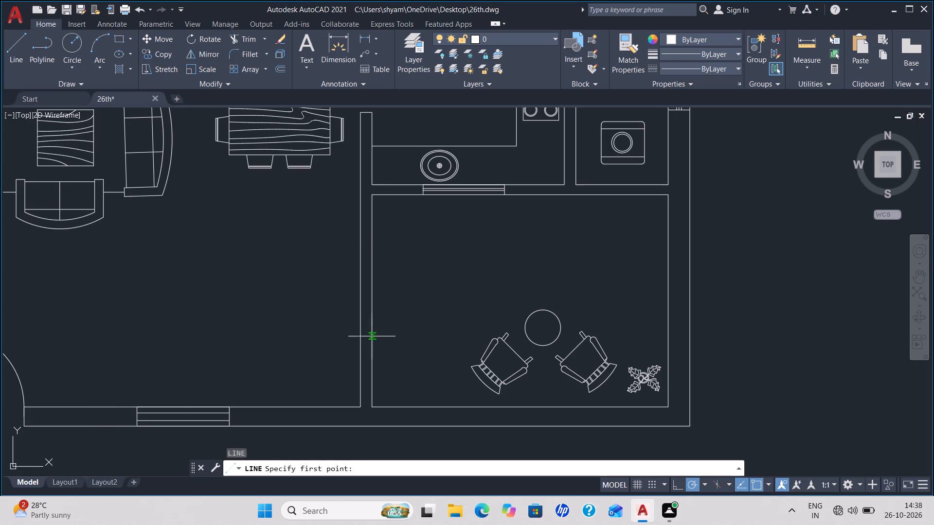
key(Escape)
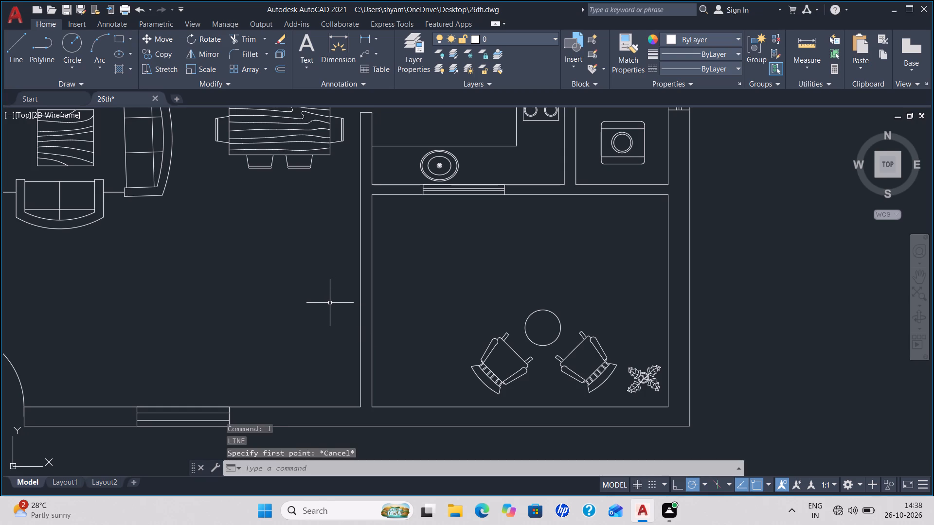
Offset the living room's inner south wall line by 1 northward into the room.
key(o)
key(Return)
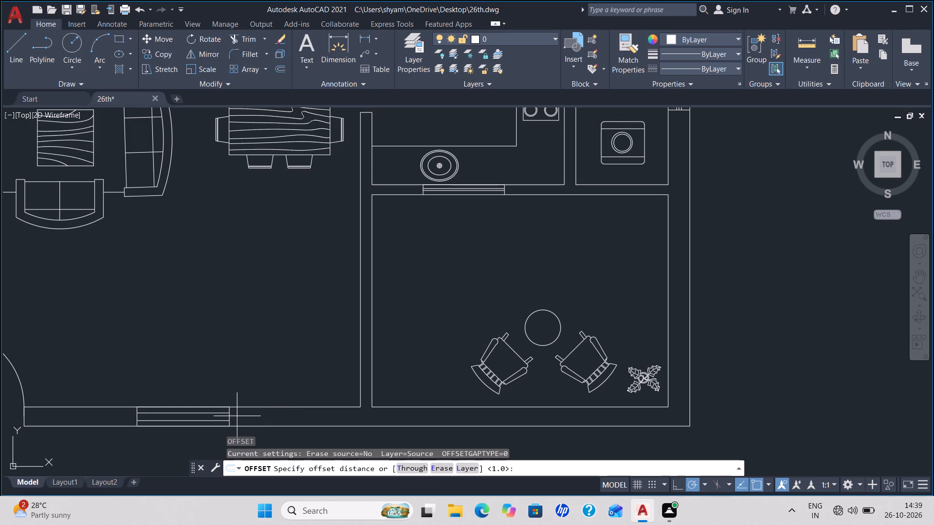
key(3)
key(BackSpace)
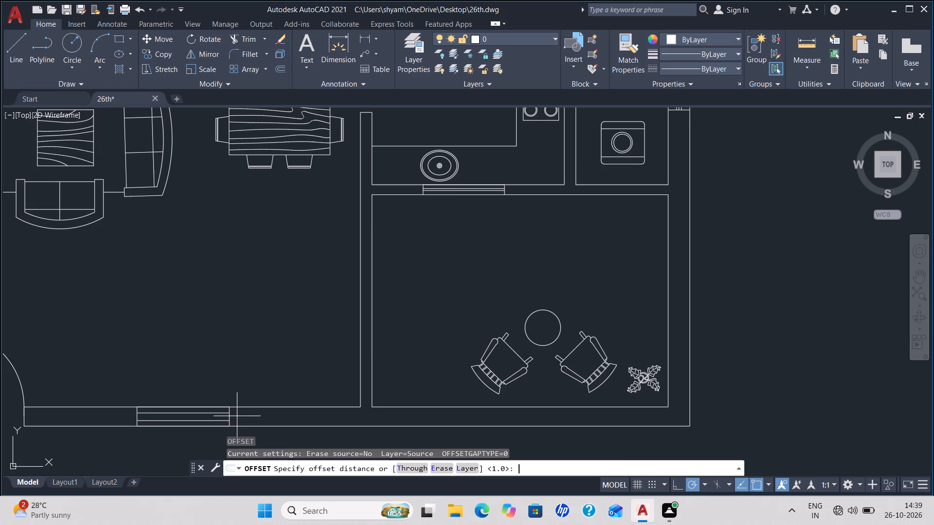
key(1)
key(Return)
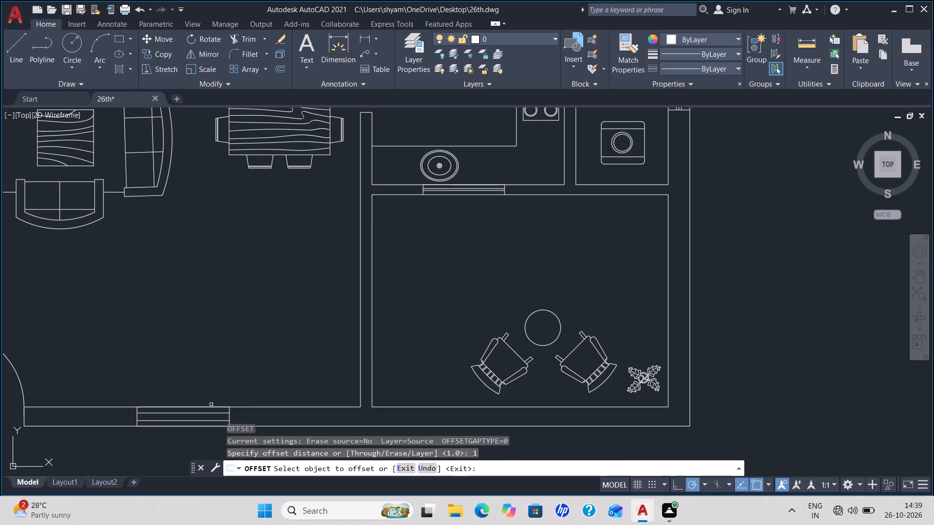
click(273, 407)
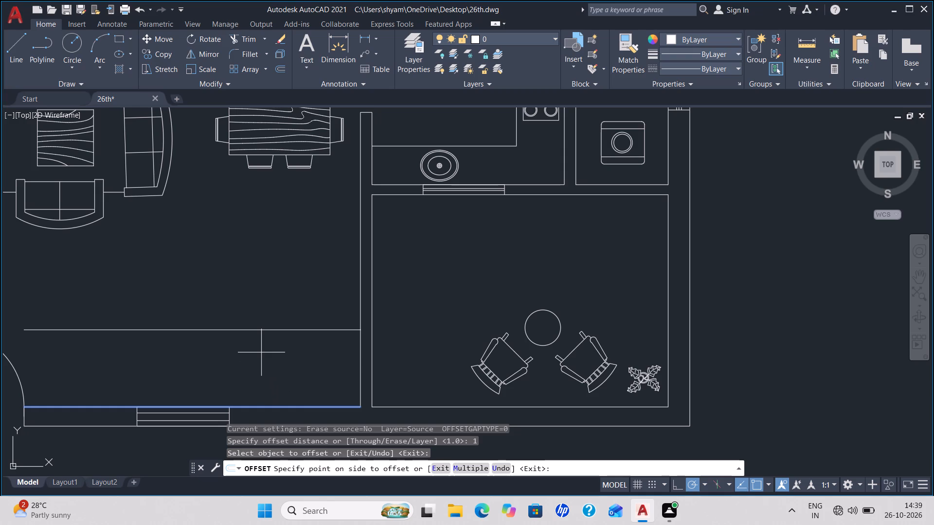
click(261, 352)
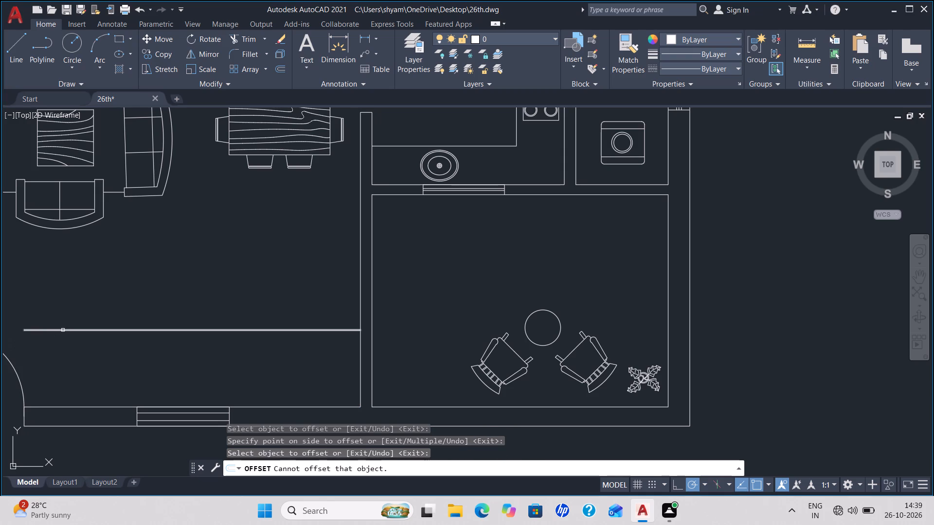
key(Escape)
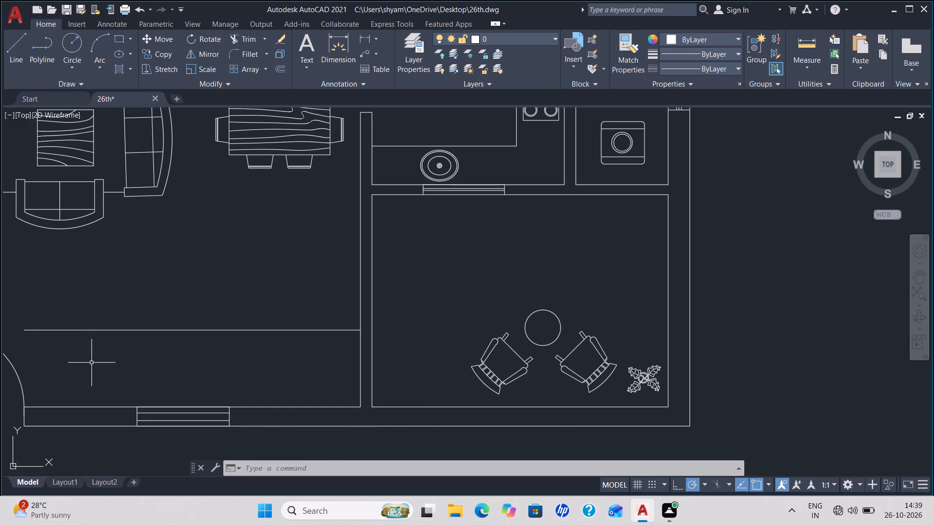
With Ortho on, draw a vertical line just east of the entrance door from the offset line down to the inner south wall line.
key(l)
key(Return)
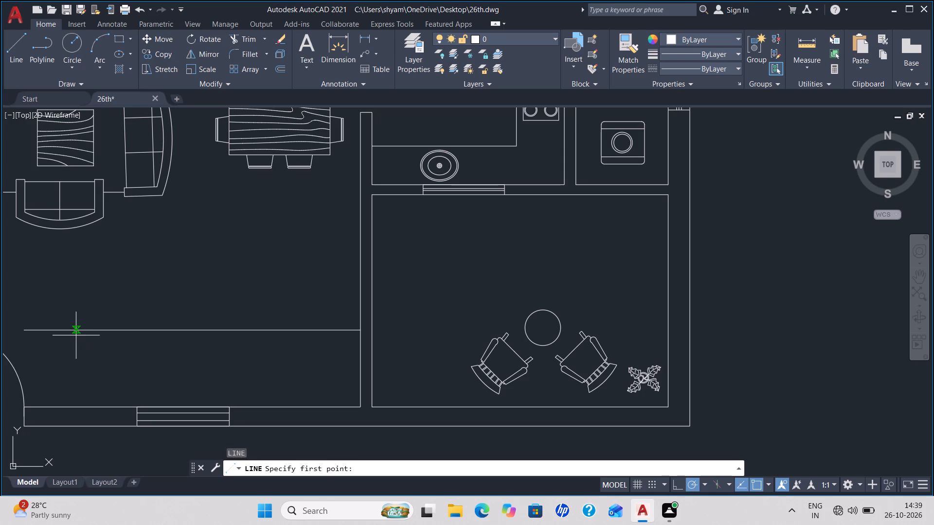
scroll(73, 331, up, 3)
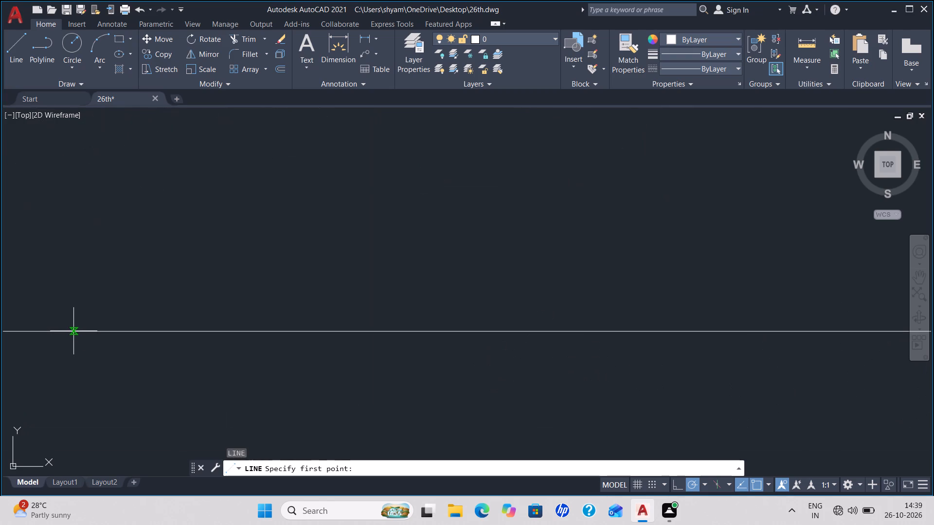
scroll(73, 331, down, 4)
middle_drag(71, 331, 167, 309)
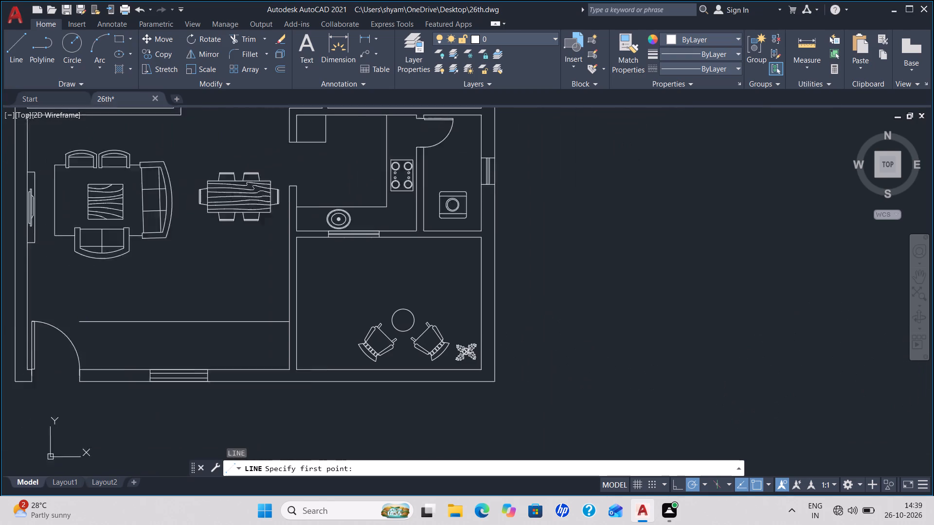
middle_drag(167, 309, 193, 302)
scroll(185, 319, up, 2)
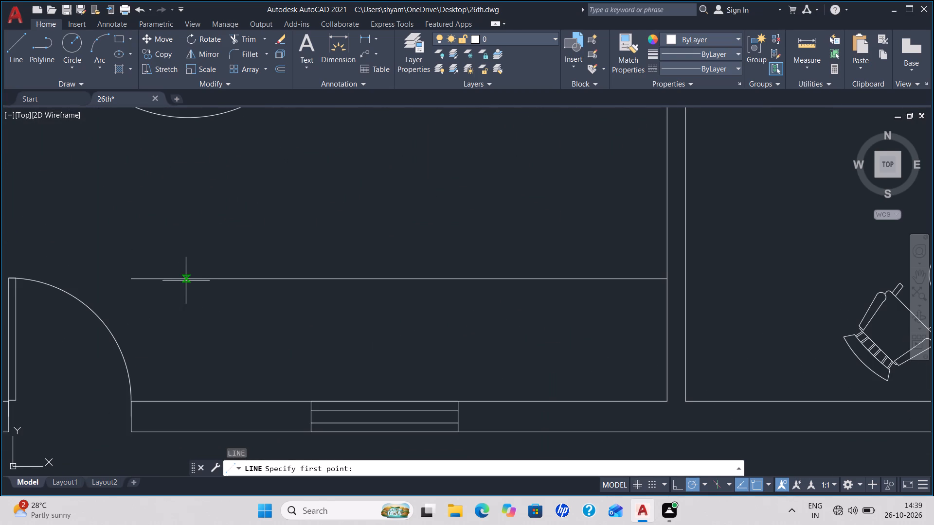
click(189, 280)
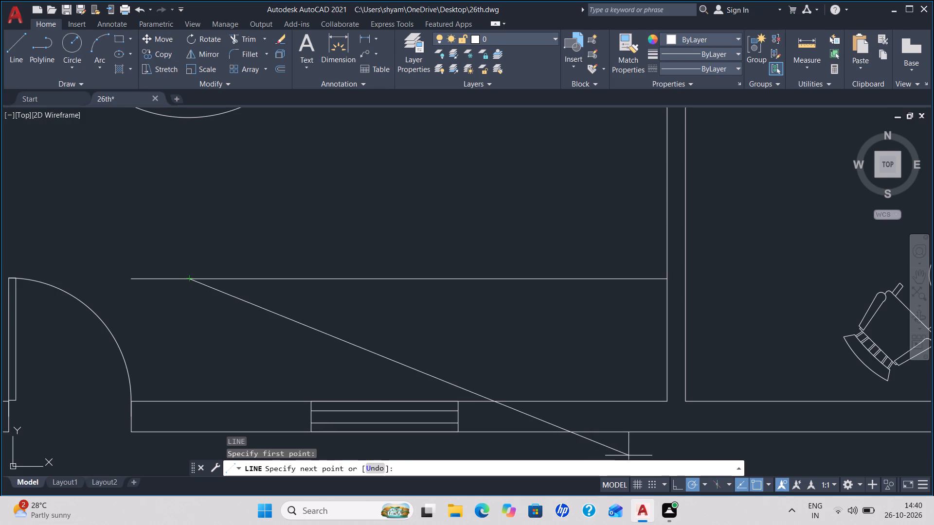
click(674, 488)
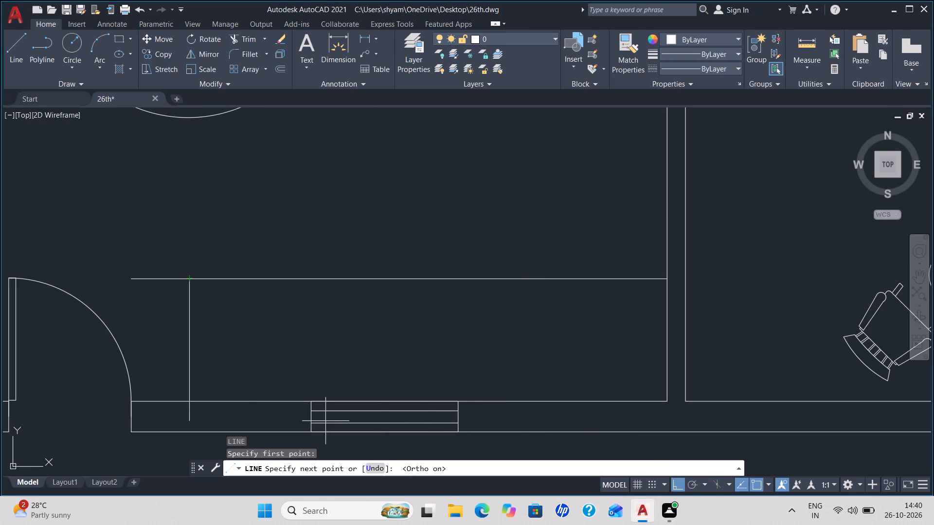
click(189, 401)
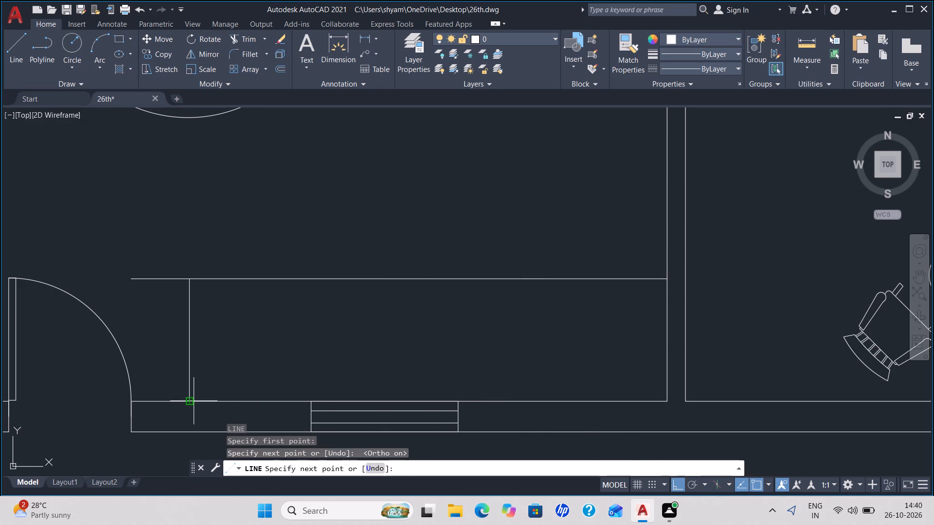
key(Escape)
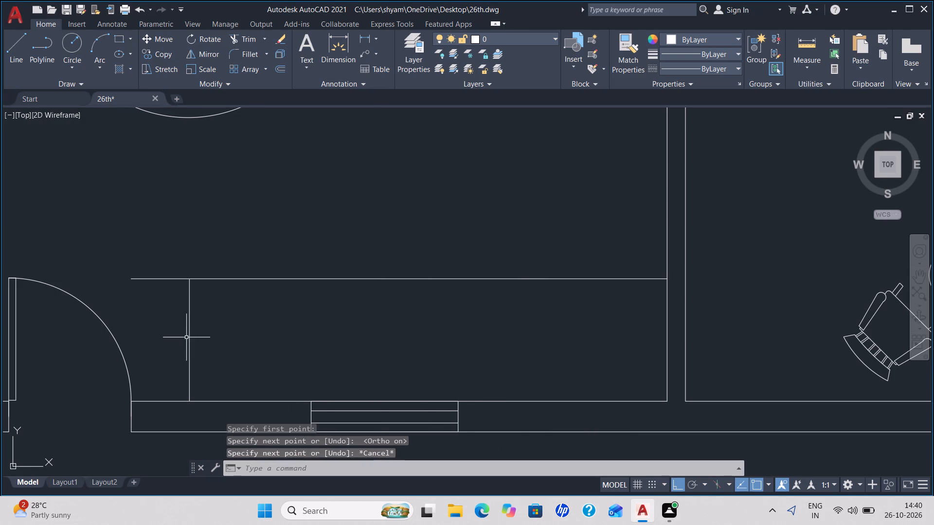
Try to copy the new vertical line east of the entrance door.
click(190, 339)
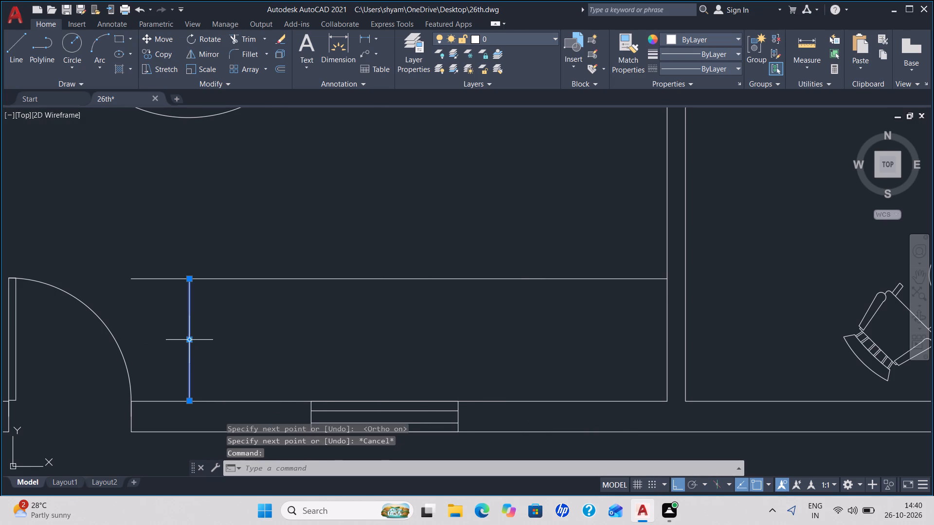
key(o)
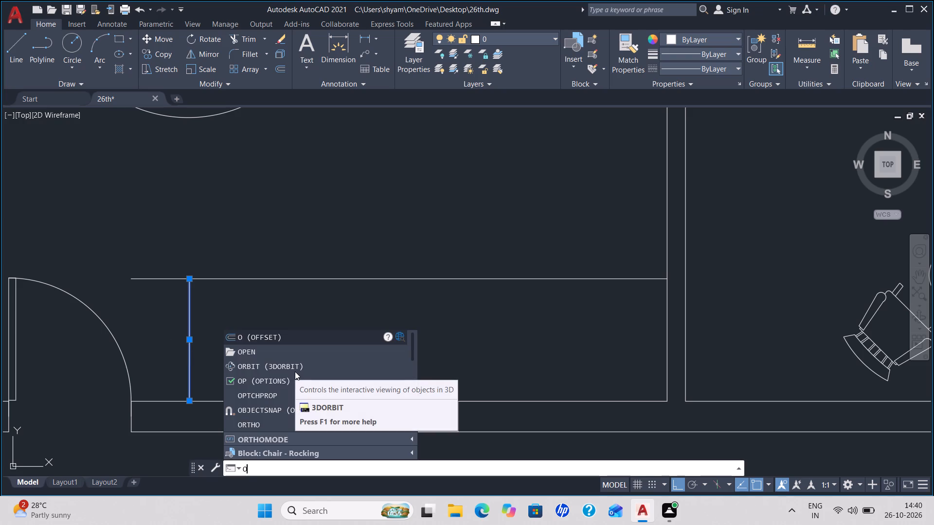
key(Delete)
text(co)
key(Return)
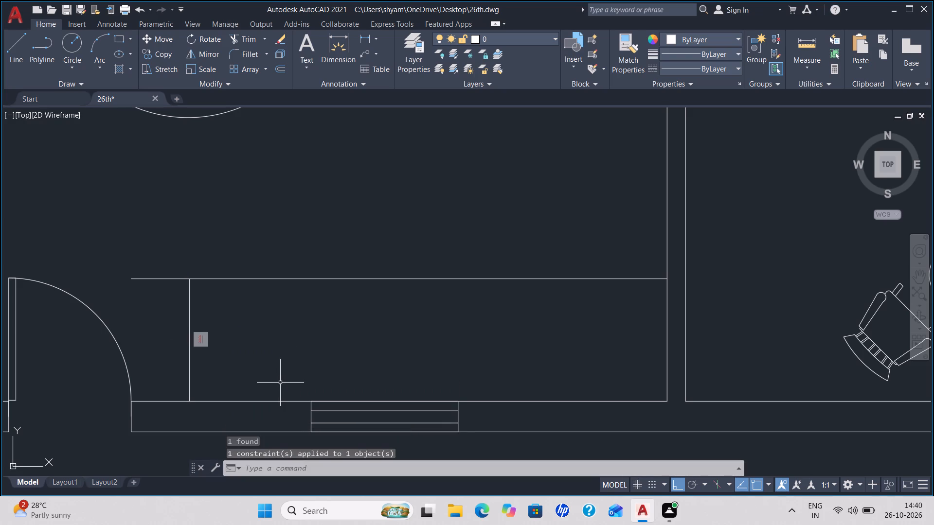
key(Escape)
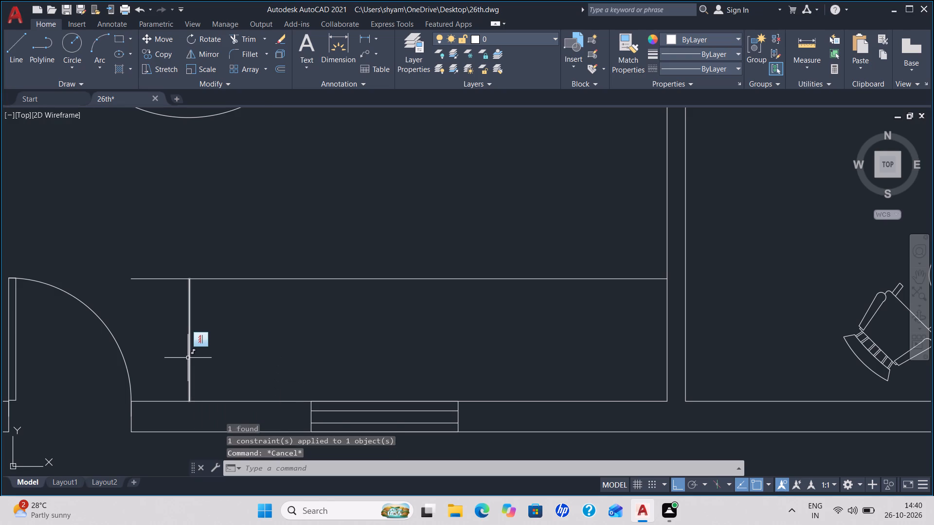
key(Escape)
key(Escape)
Undo the automatic constraint applied to the vertical line east of the entrance door.
key(u)
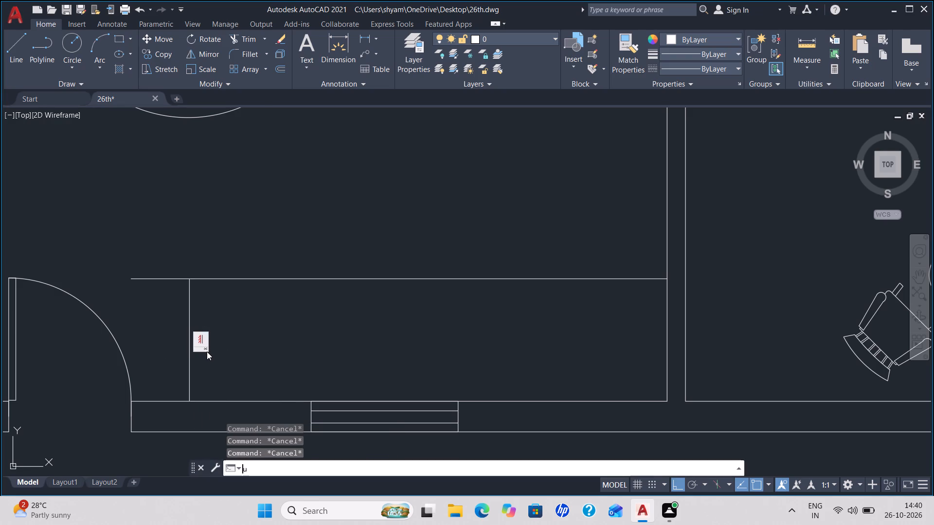
key(Return)
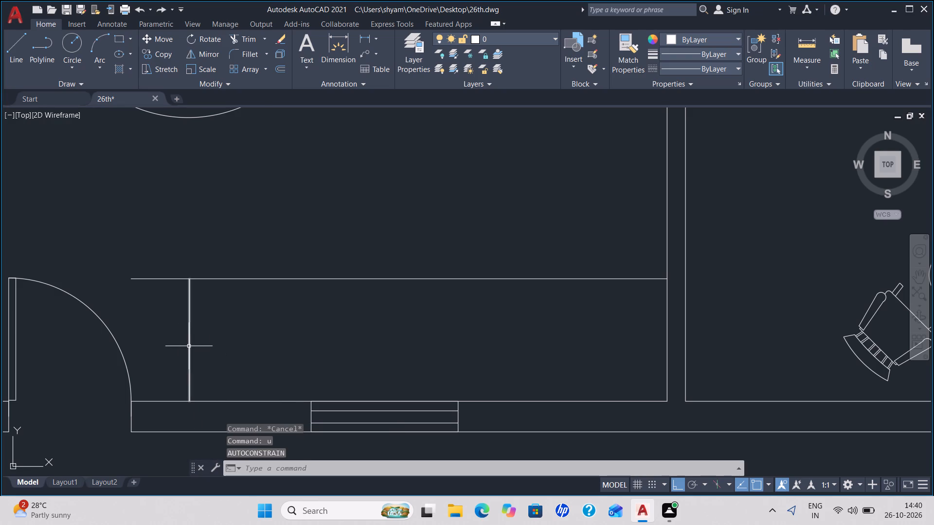
Copy the vertical line as a 20-item array fitted eastward along the south wall to the living room's inner southeast corner.
click(189, 346)
key(c)
key(o)
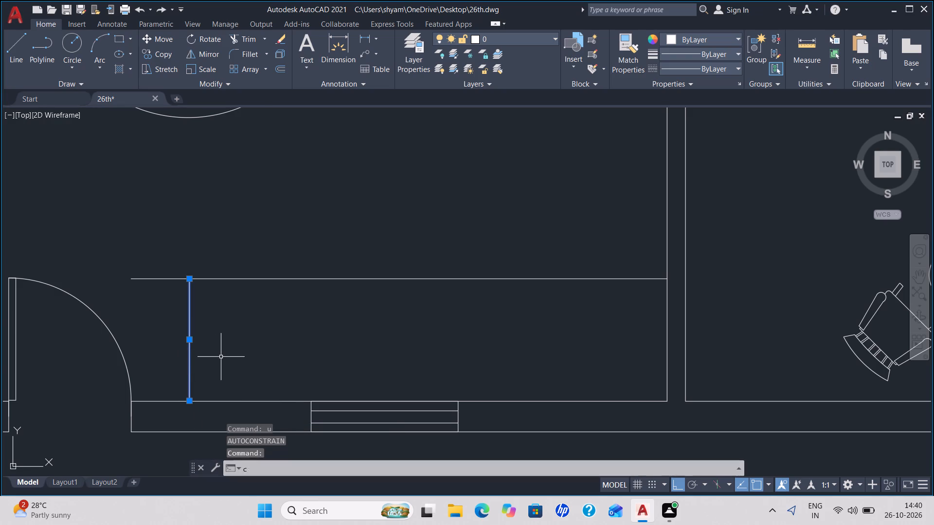
key(Return)
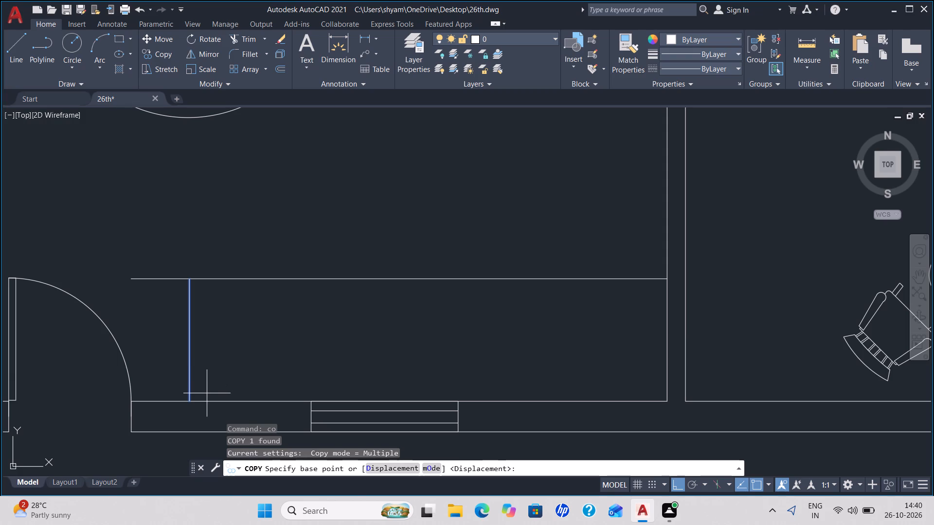
click(440, 469)
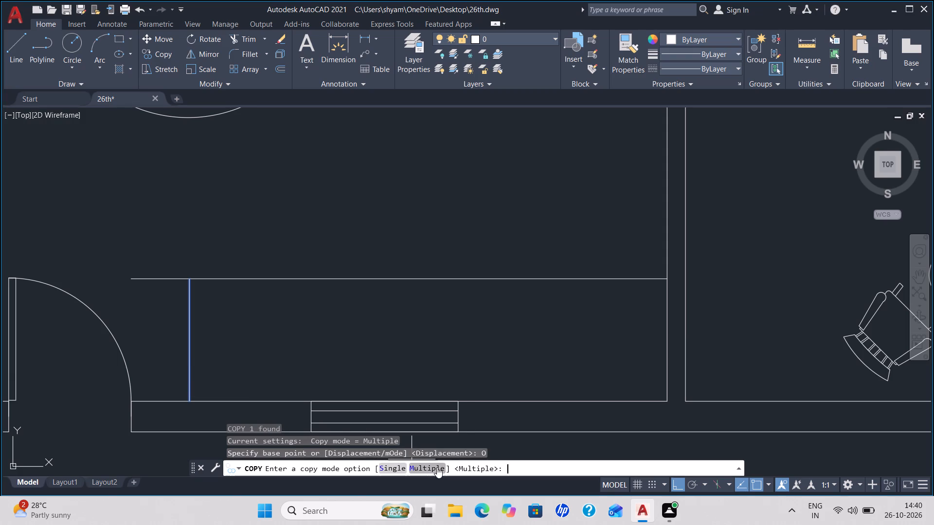
click(419, 467)
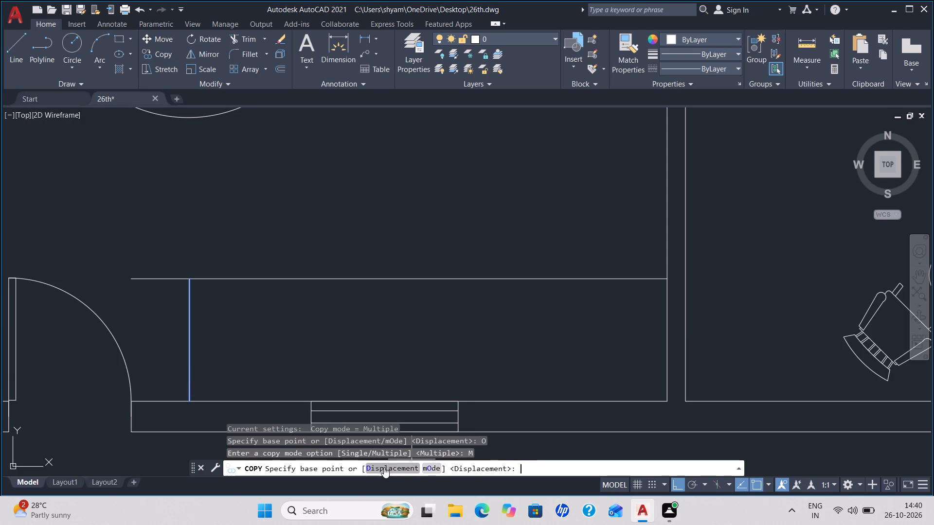
click(191, 400)
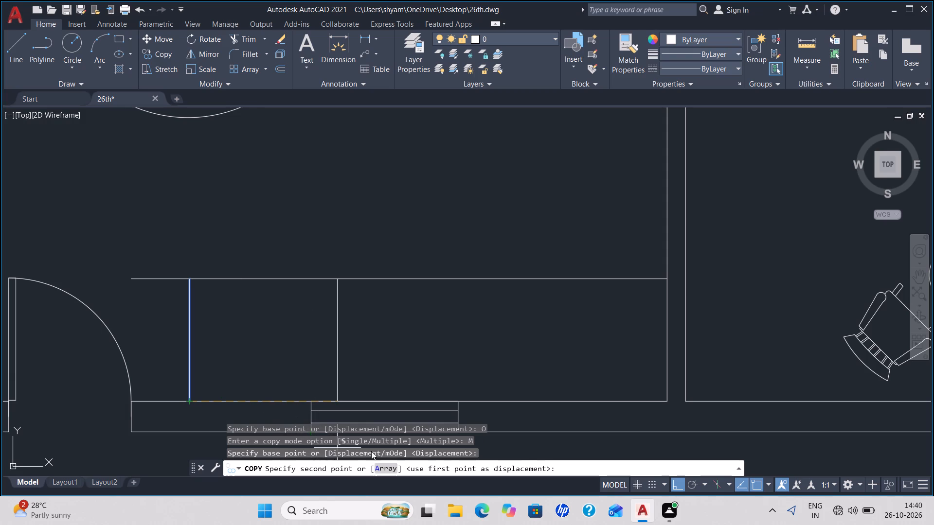
click(379, 471)
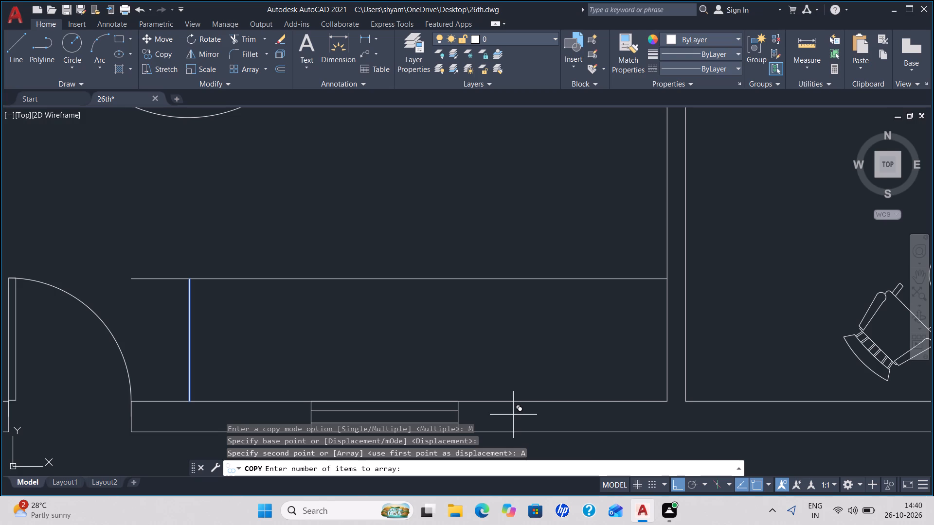
text(20)
key(Return)
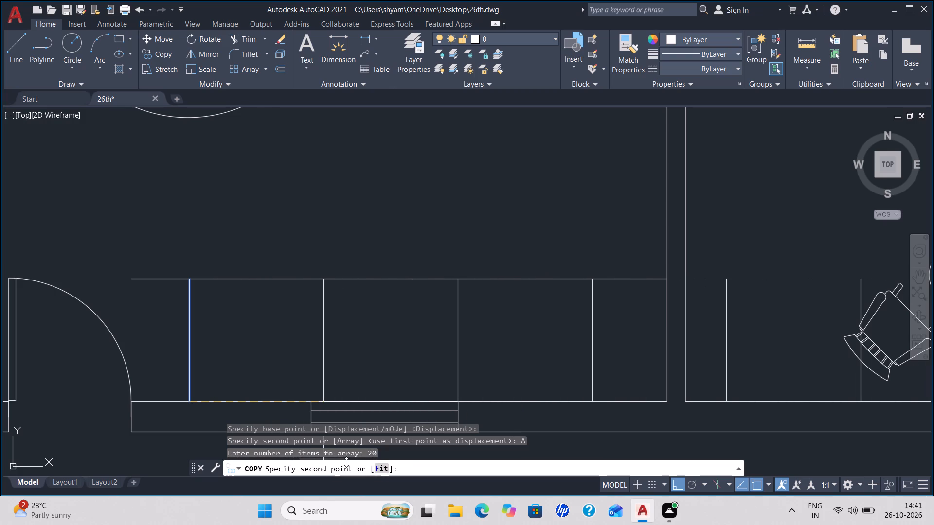
click(383, 469)
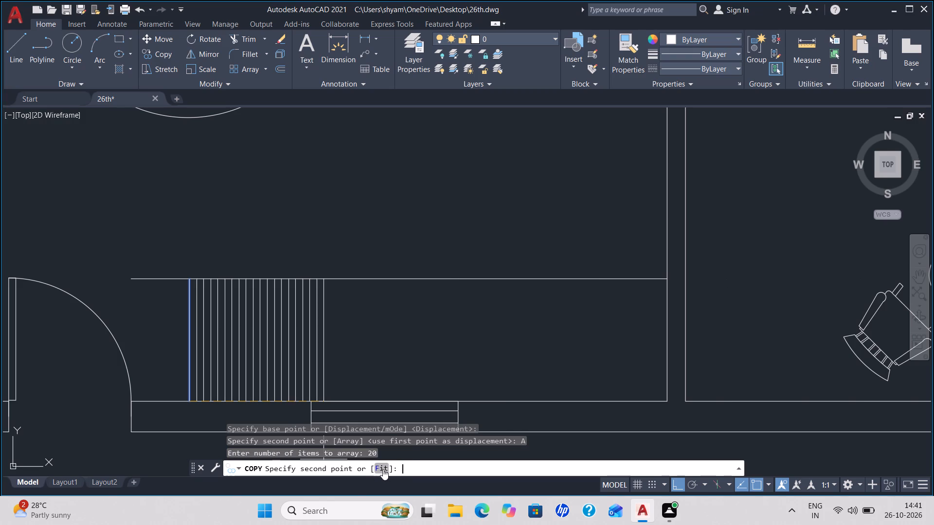
click(666, 398)
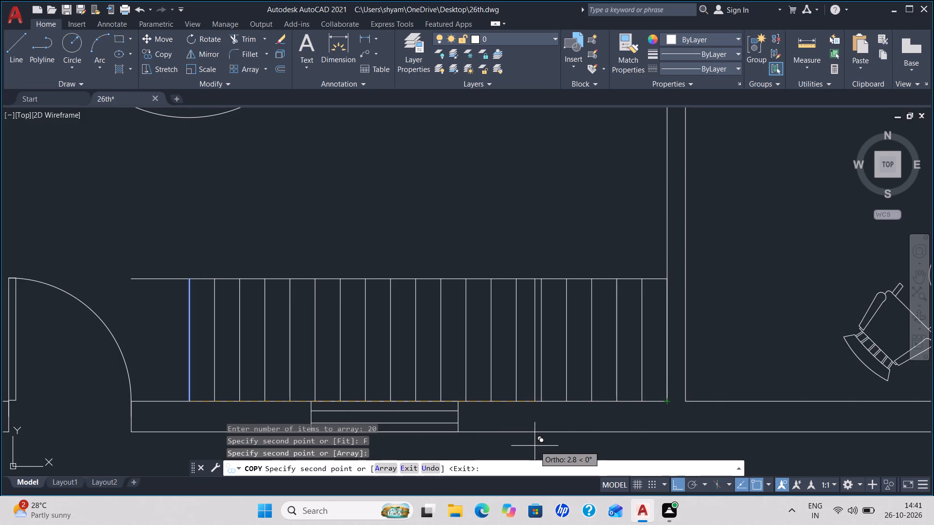
key(Escape)
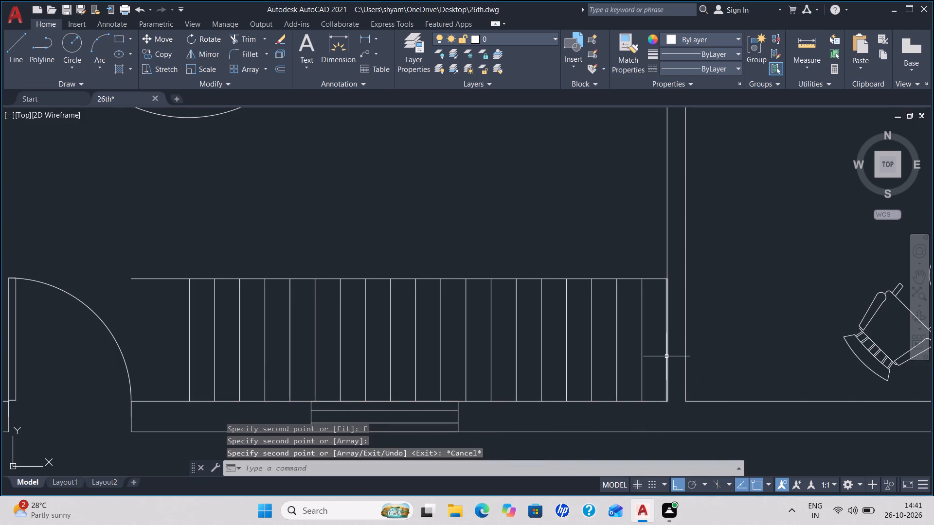
Delete the last arrayed line overlapping the living room's east wall.
click(666, 356)
key(Delete)
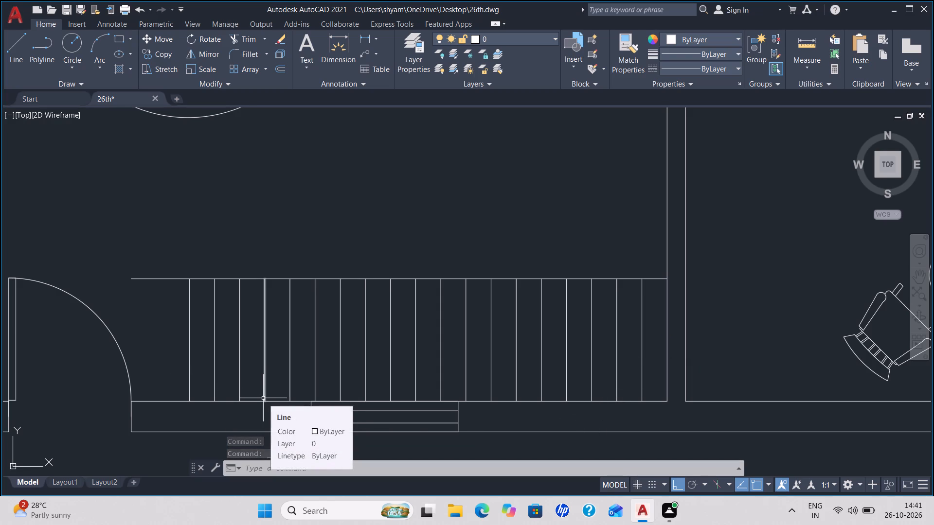
Trim the part of the offset line that extends west beyond the first vertical stair line.
text(tr)
key(space)
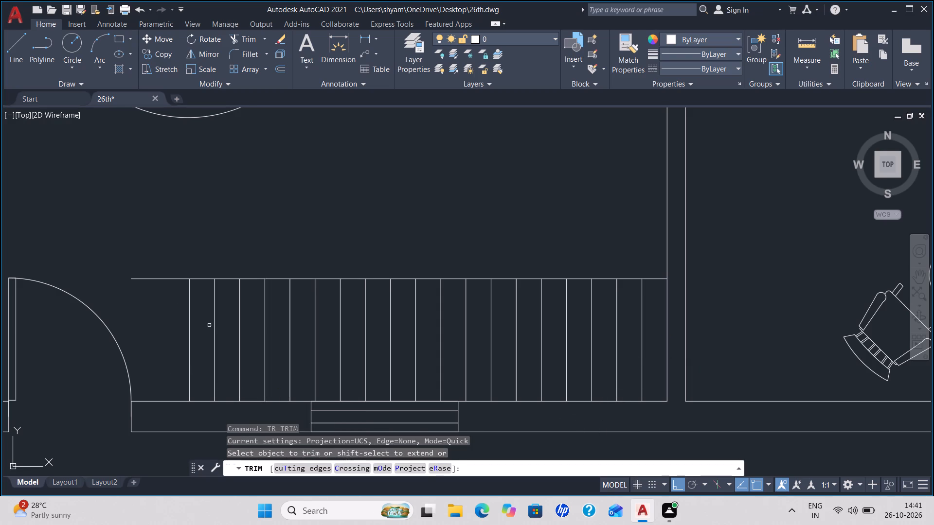
click(160, 280)
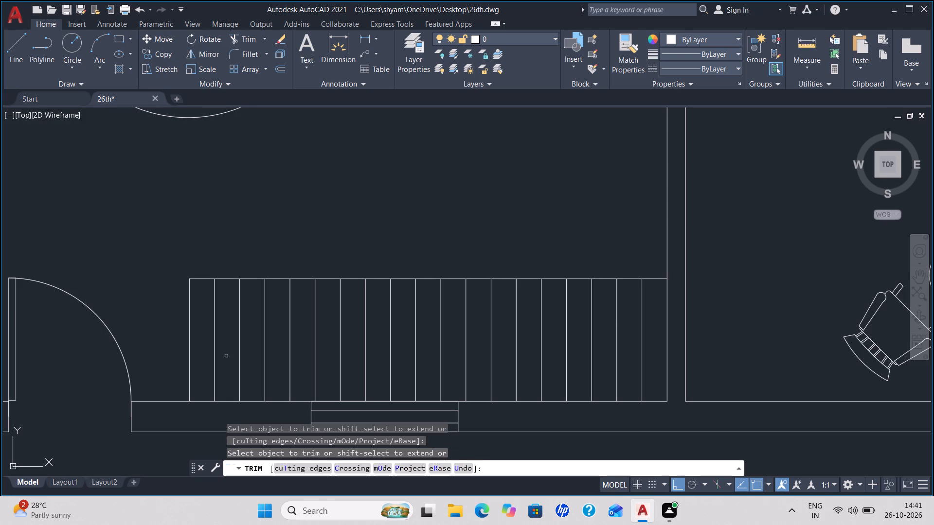
key(Escape)
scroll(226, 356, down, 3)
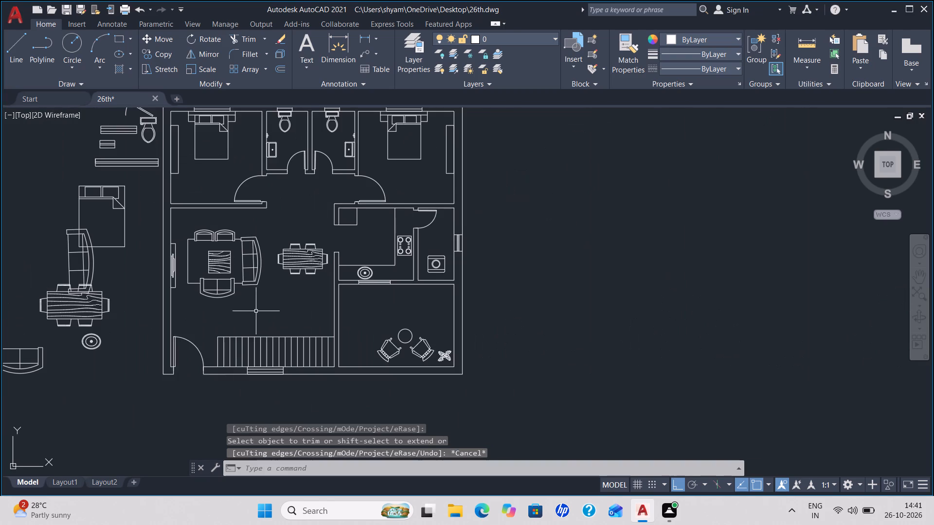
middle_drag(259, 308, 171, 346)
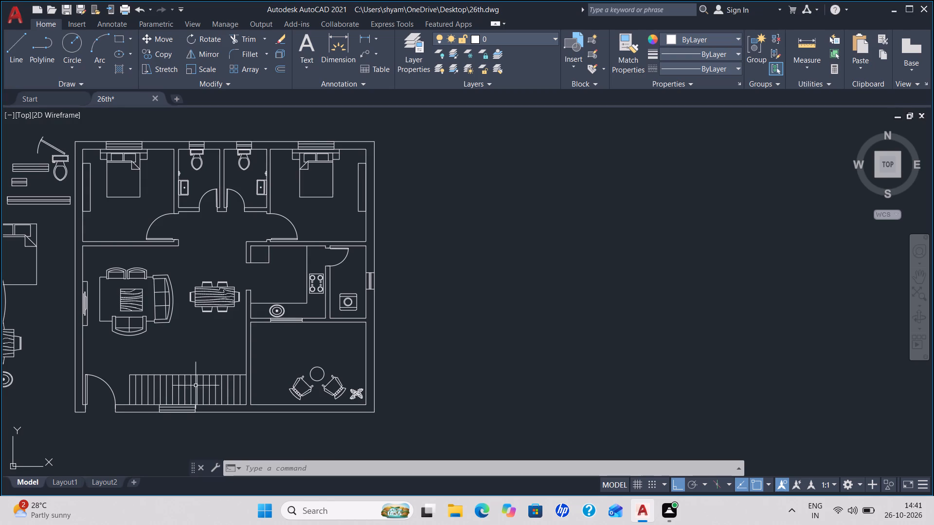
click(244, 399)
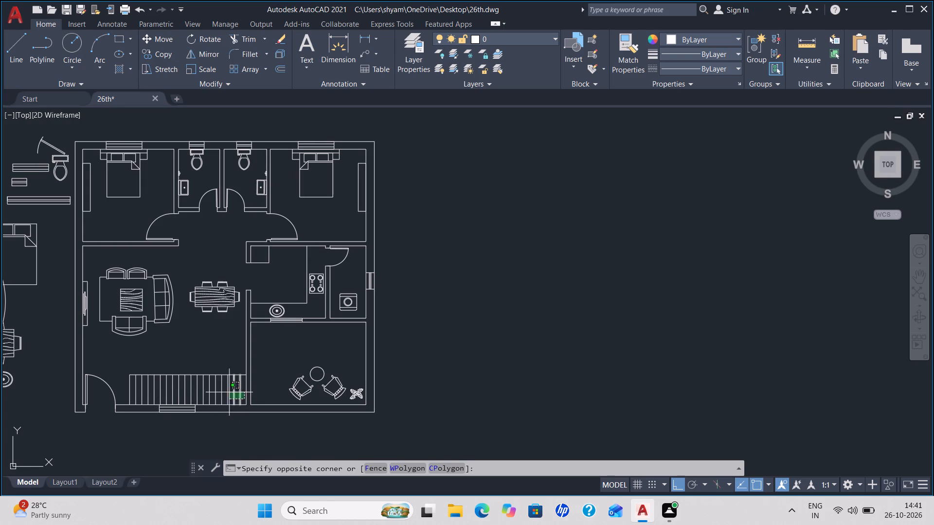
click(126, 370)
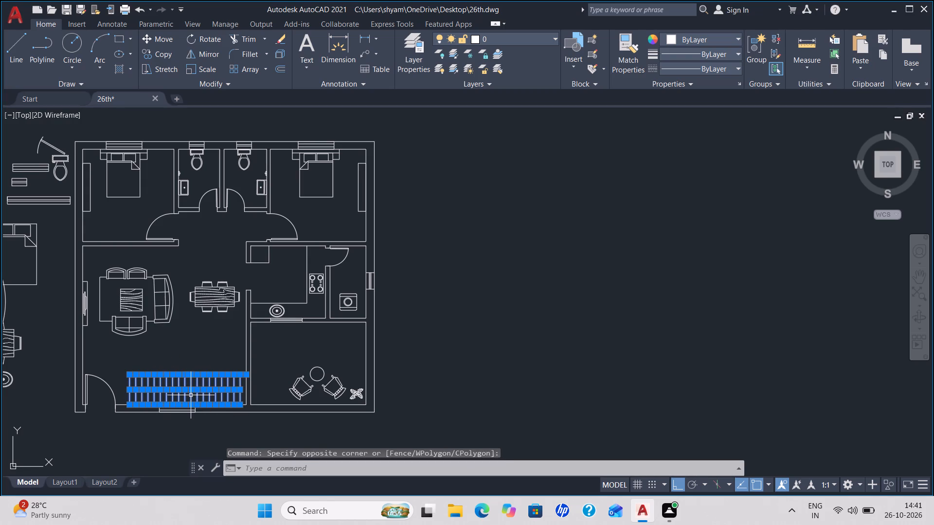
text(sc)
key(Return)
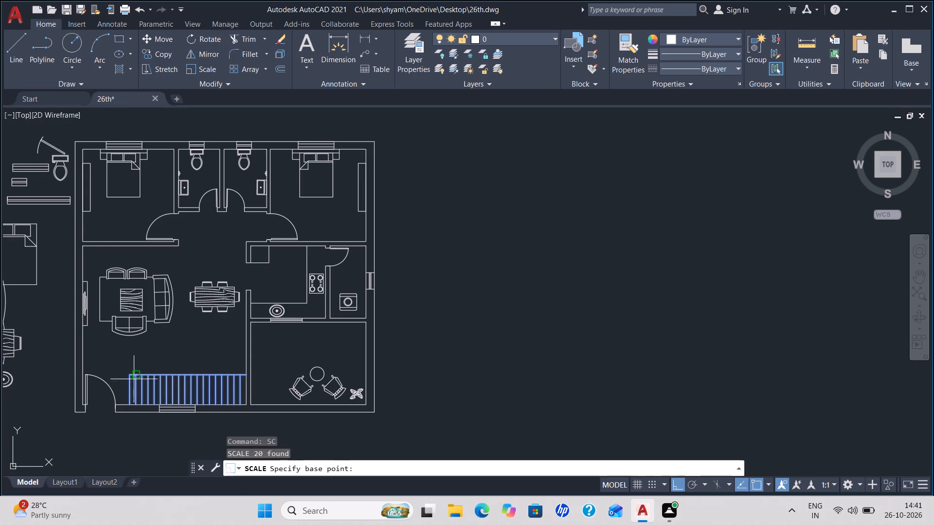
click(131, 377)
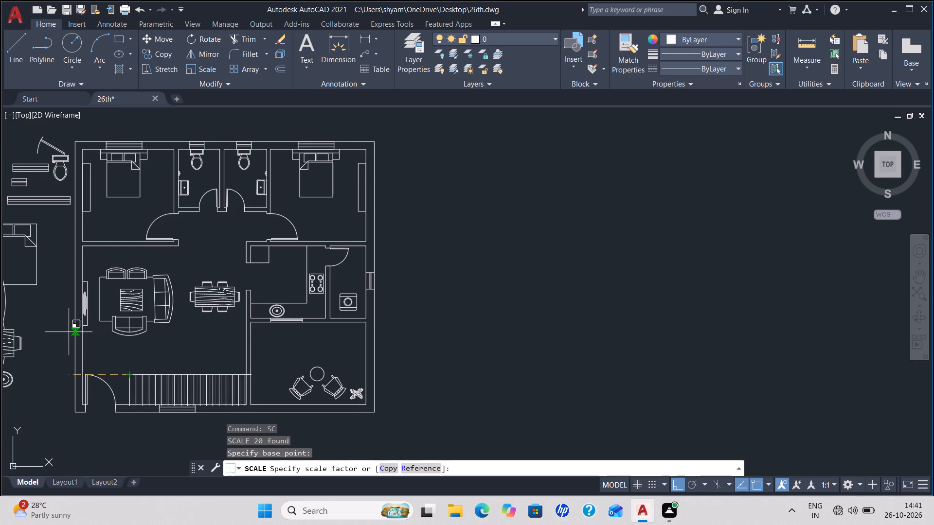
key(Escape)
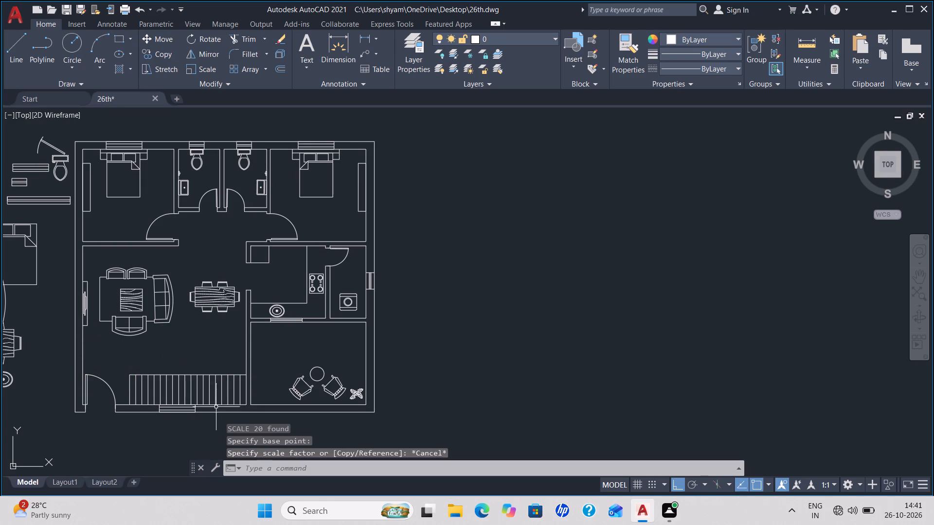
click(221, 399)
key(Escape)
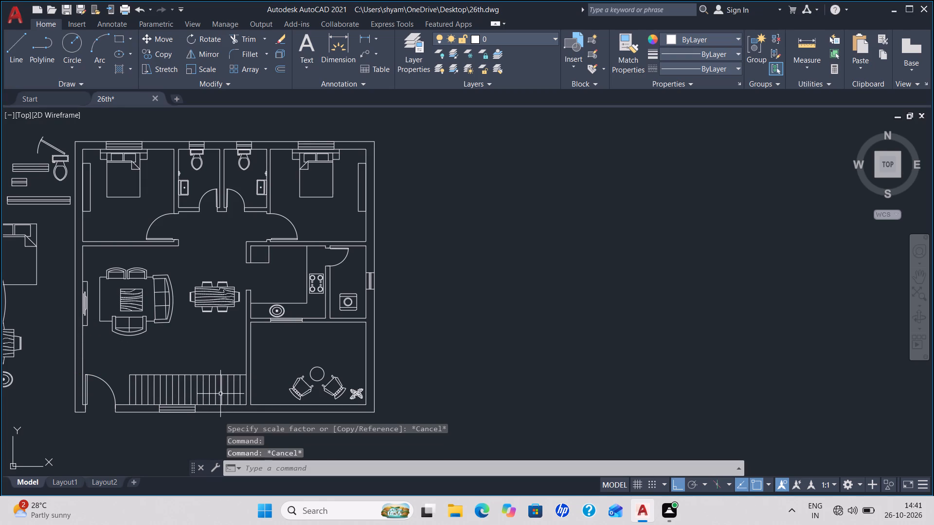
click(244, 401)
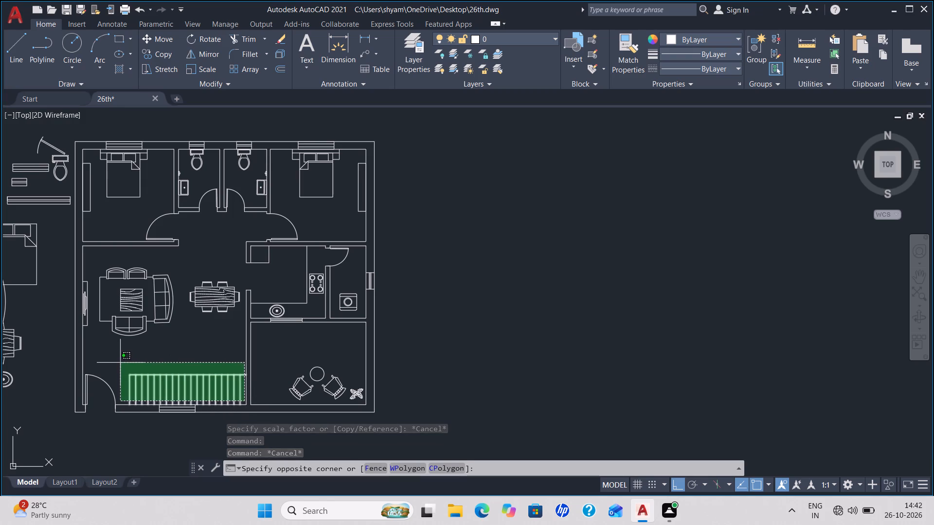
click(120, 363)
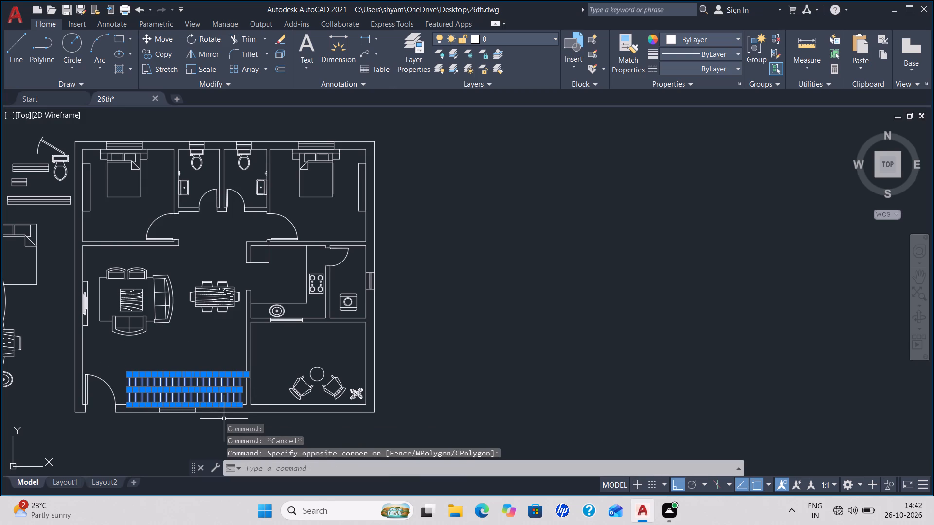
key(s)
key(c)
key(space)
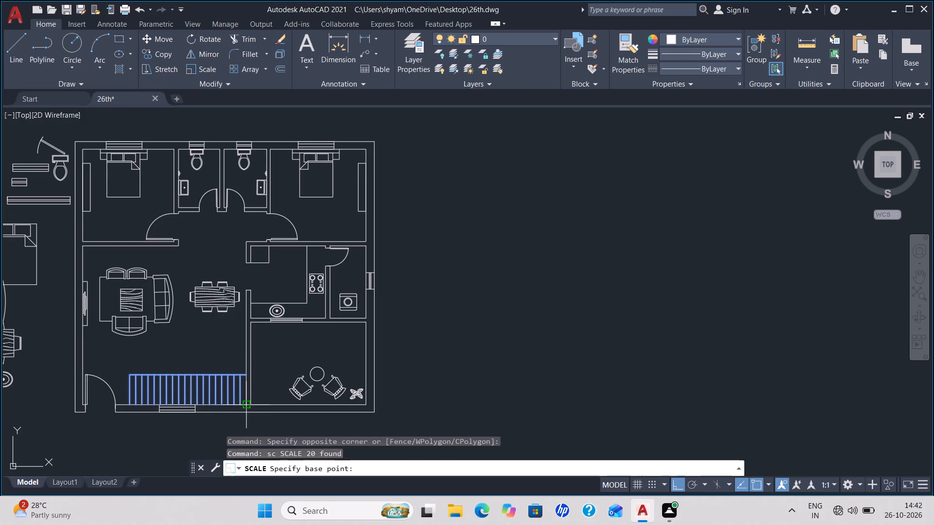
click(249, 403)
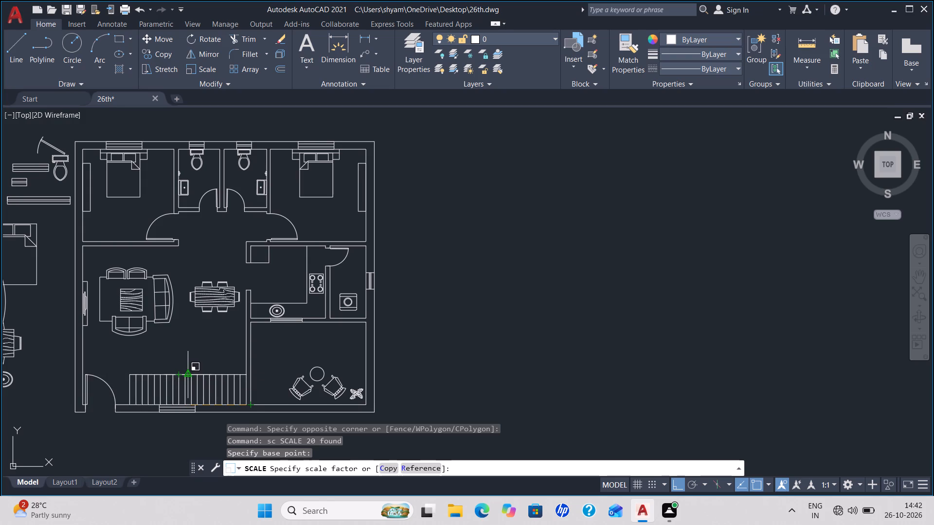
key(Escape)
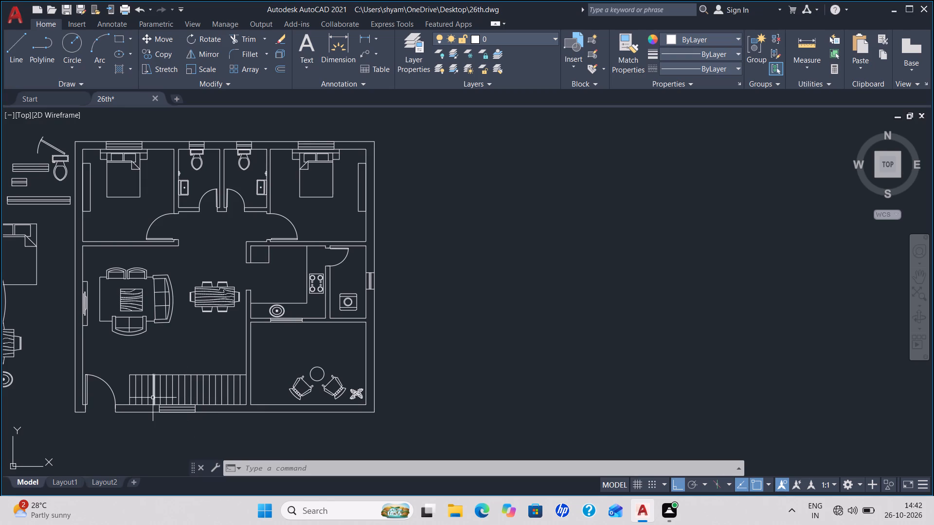
Measure the spacing between the first two vertical stair lines at the west end.
scroll(153, 398, up, 3)
scroll(111, 402, up, 3)
scroll(111, 402, down, 2)
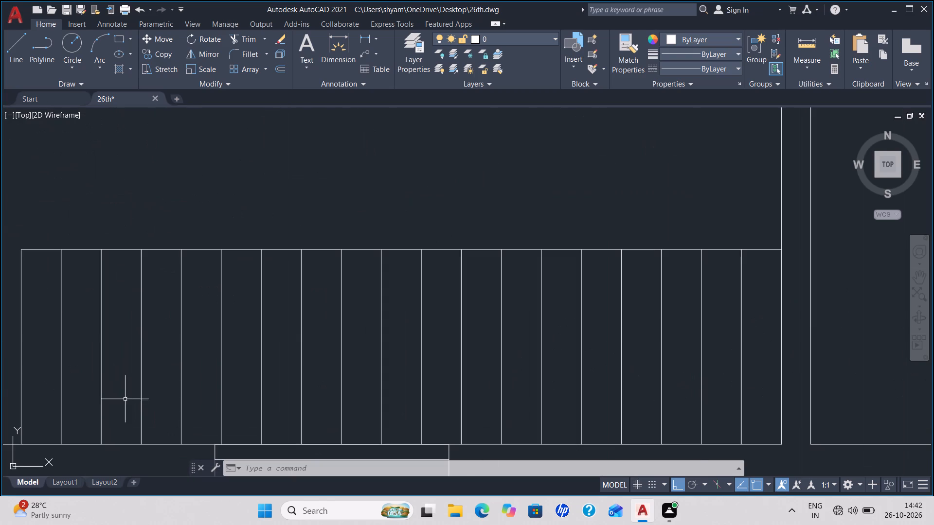
click(811, 58)
click(821, 113)
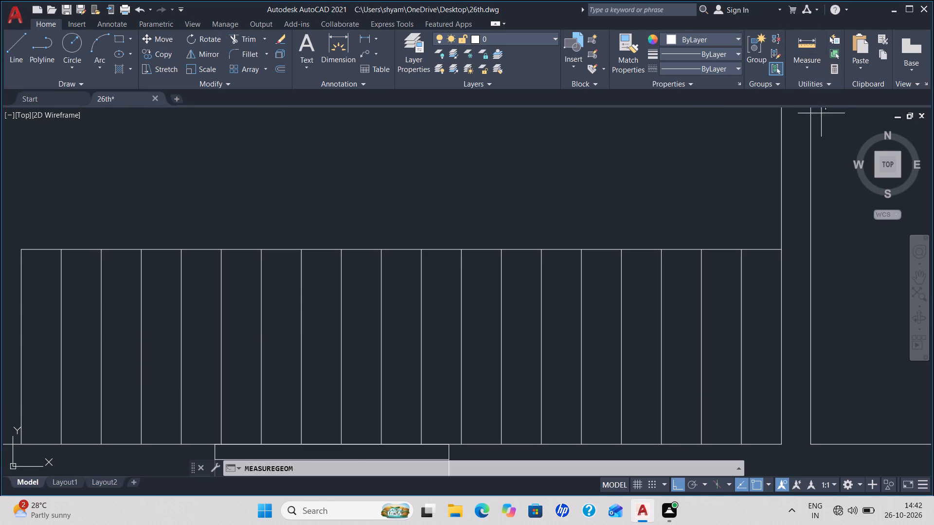
click(18, 248)
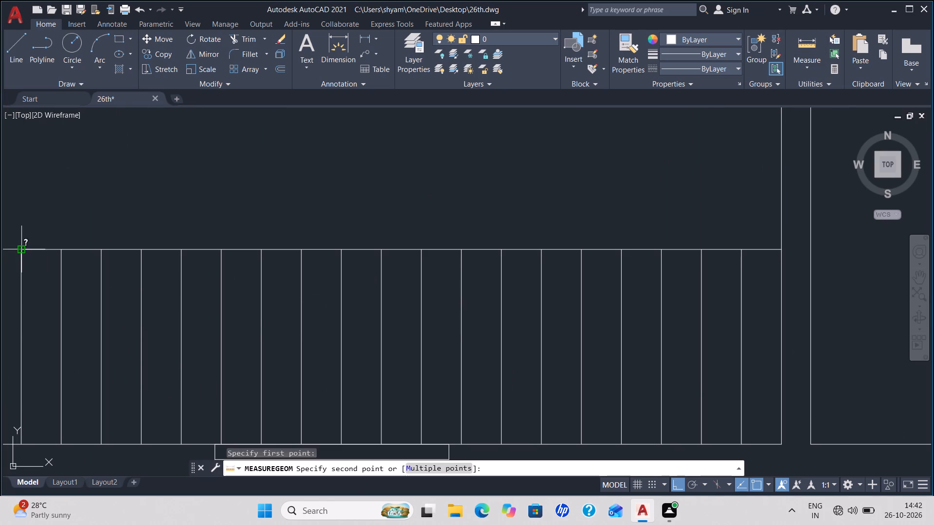
click(64, 250)
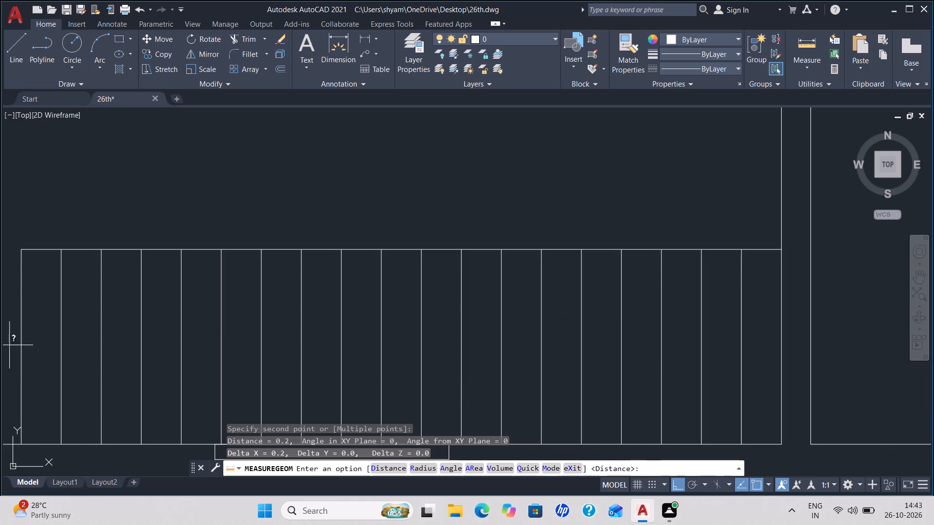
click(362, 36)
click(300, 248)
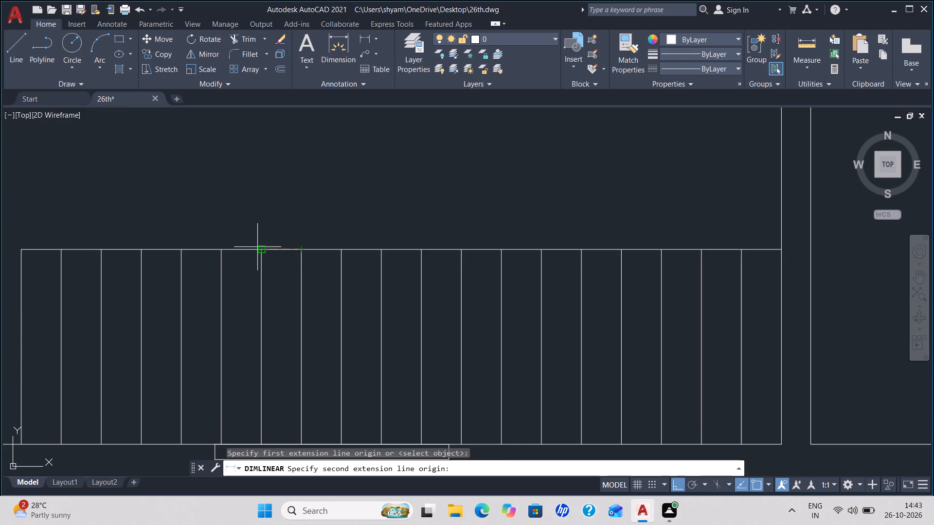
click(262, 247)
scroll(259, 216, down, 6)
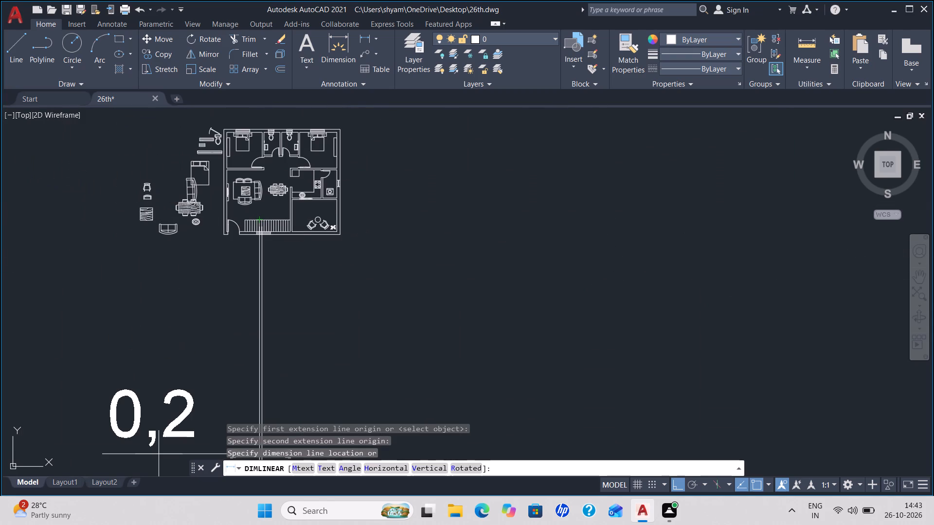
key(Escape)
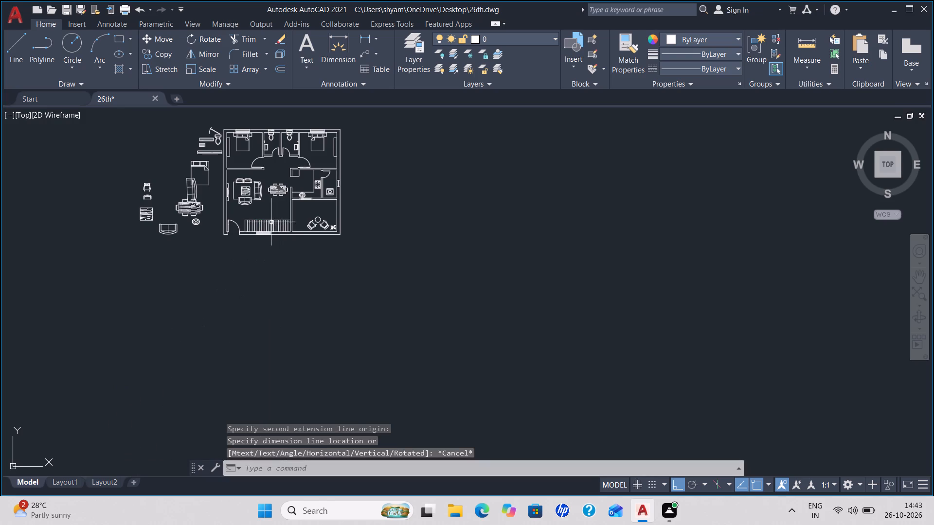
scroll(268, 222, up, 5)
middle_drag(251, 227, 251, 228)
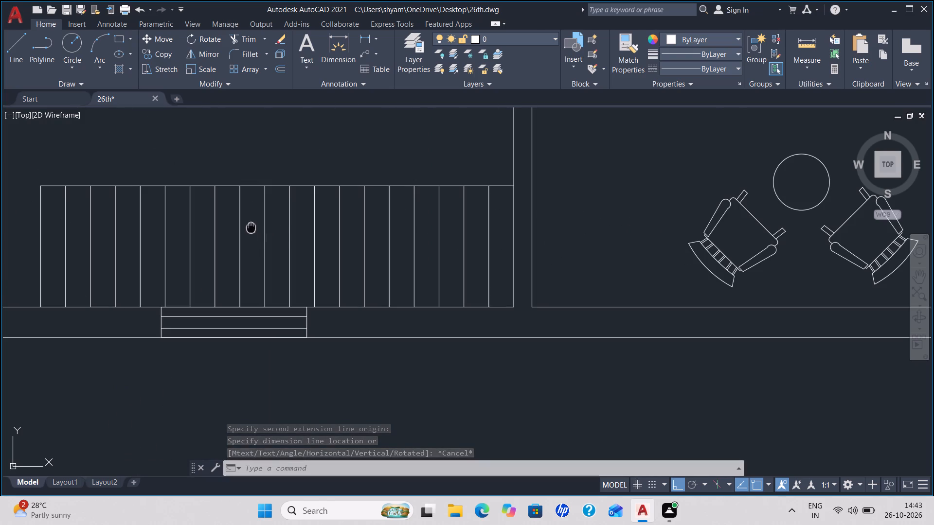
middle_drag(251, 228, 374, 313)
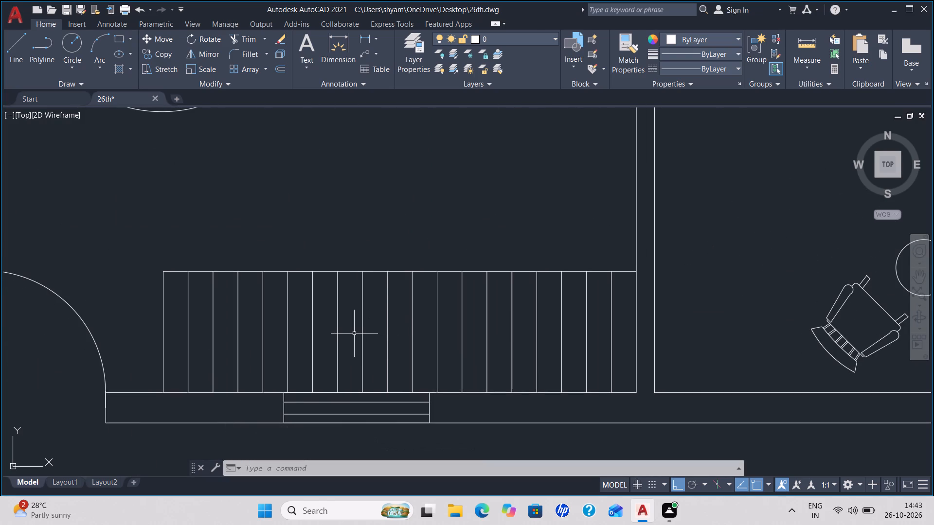
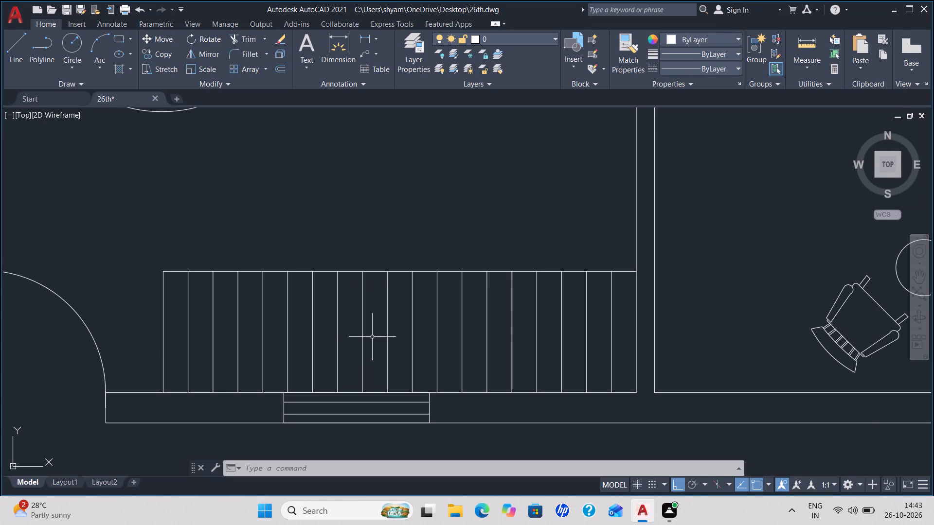
Undo the recent edits back through the Copy operation that created the row of stair riser lines.
key(u)
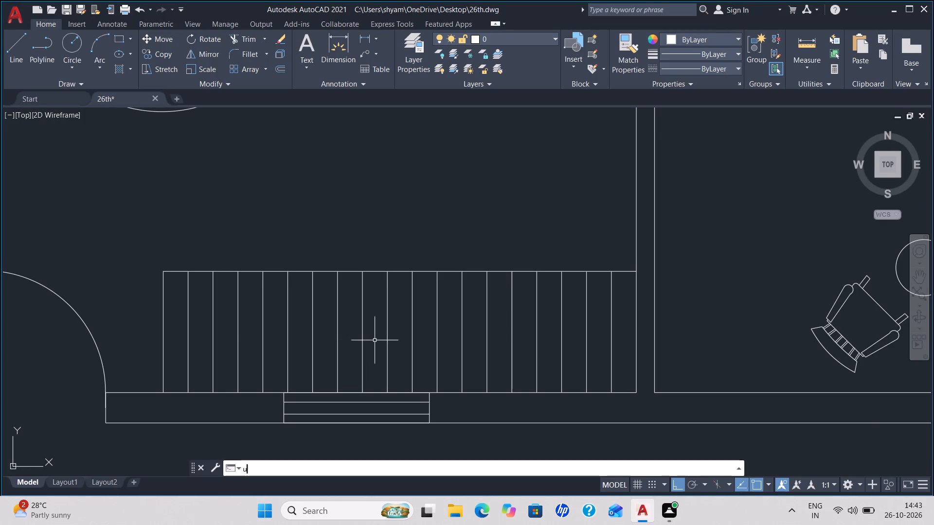
key(u)
key(Return)
key(u)
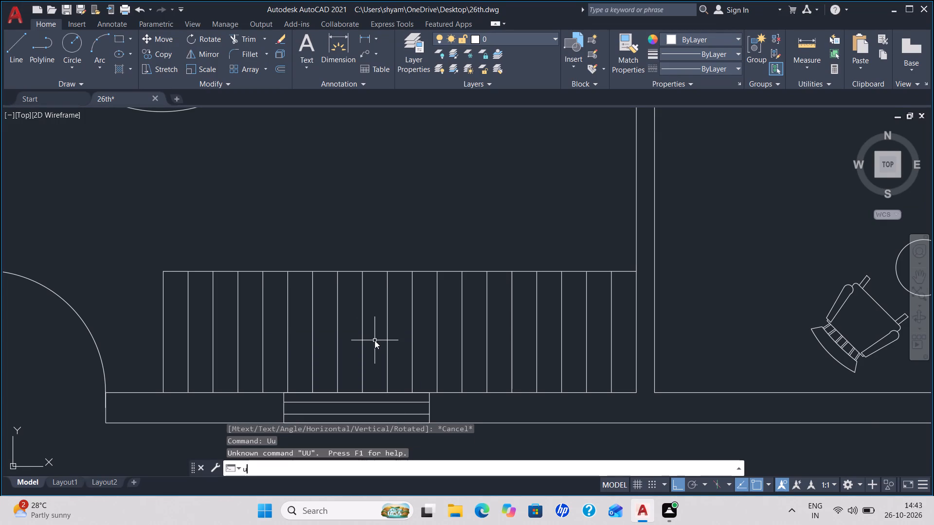
key(Return)
key(u)
key(Return)
key(u)
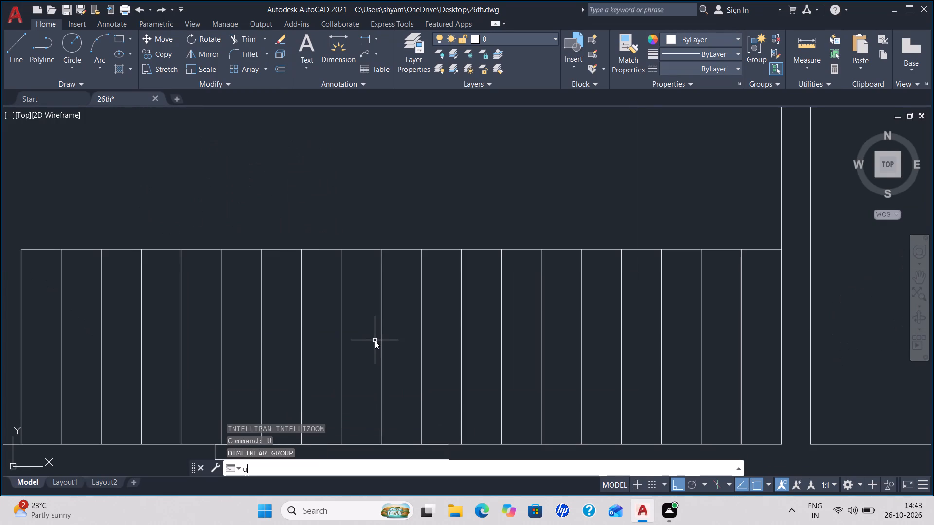
key(Return)
key(u)
key(Return)
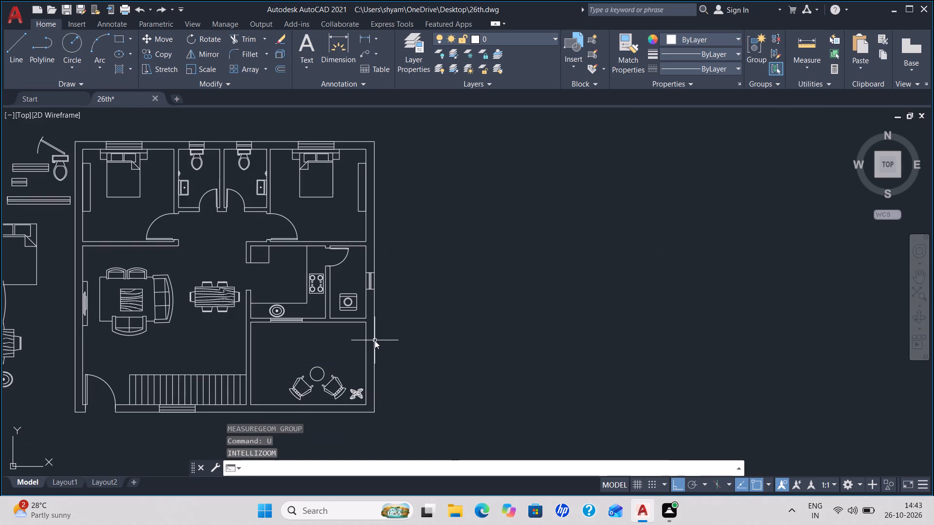
key(u)
key(Return)
key(u)
key(Return)
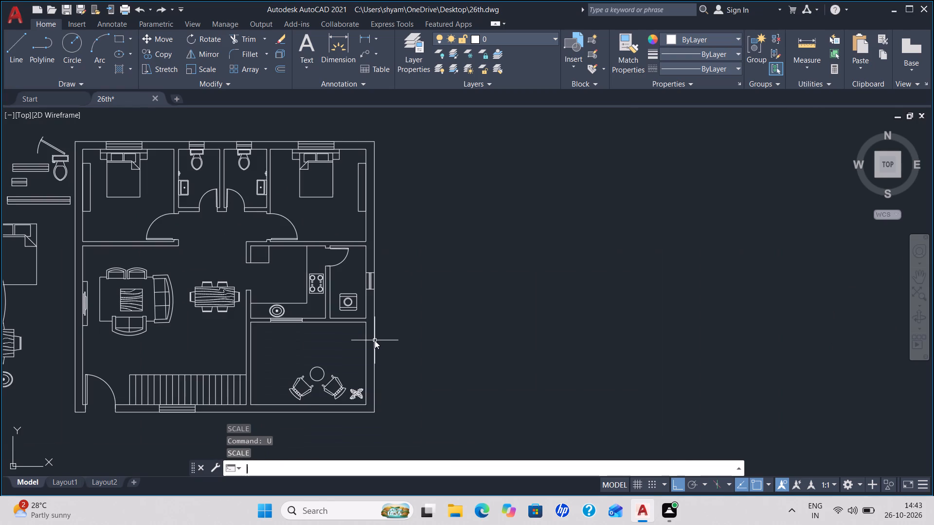
key(u)
key(Return)
key(u)
key(Return)
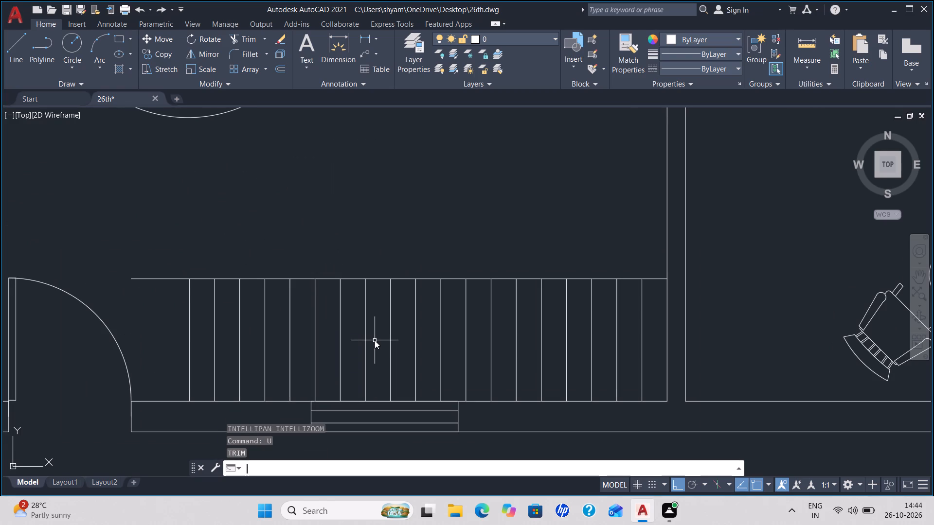
key(u)
key(Return)
key(u)
key(Return)
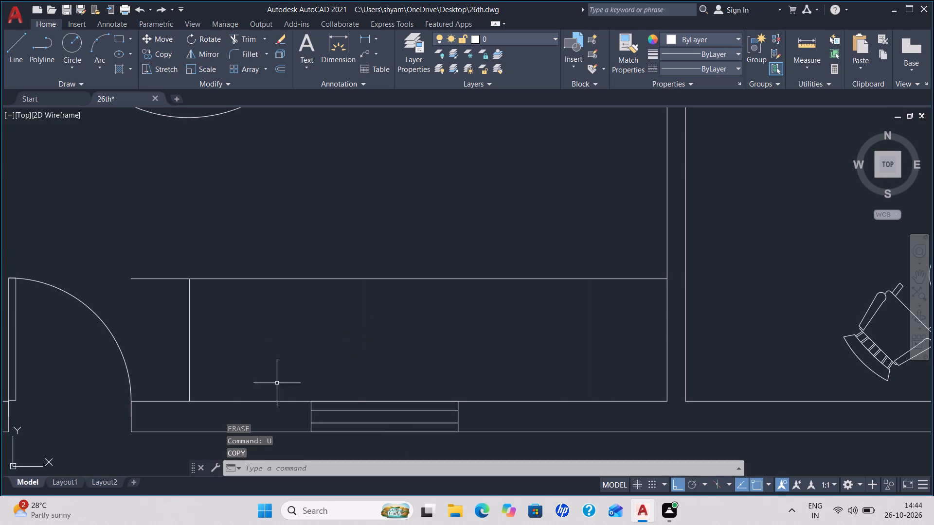
Copy the first stair riser as a fitted array of 11 items, from its lower endpoint to the wall corner at the stair's far end.
click(189, 383)
key(c)
key(o)
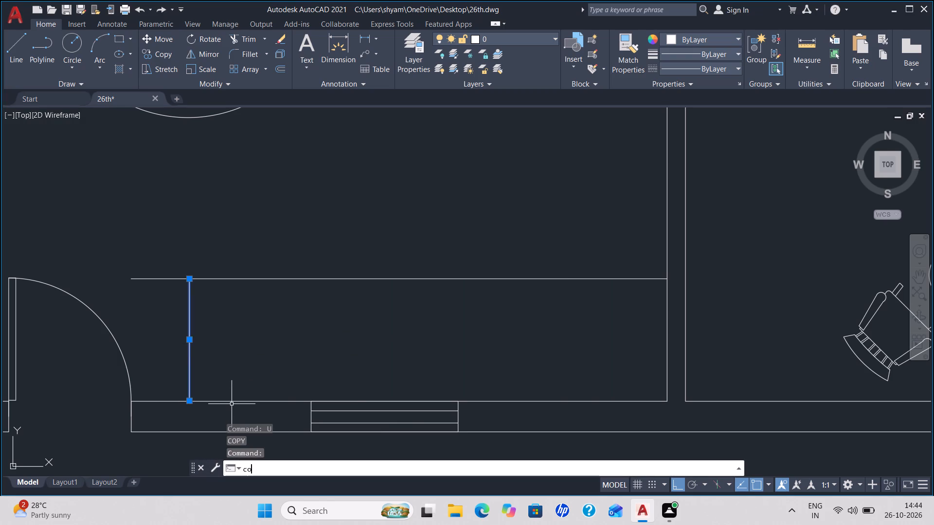
key(Return)
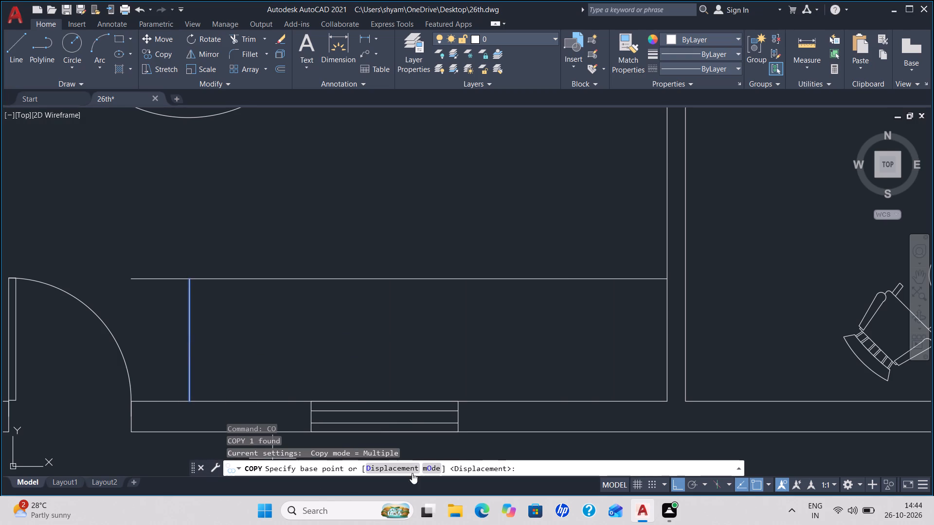
click(429, 462)
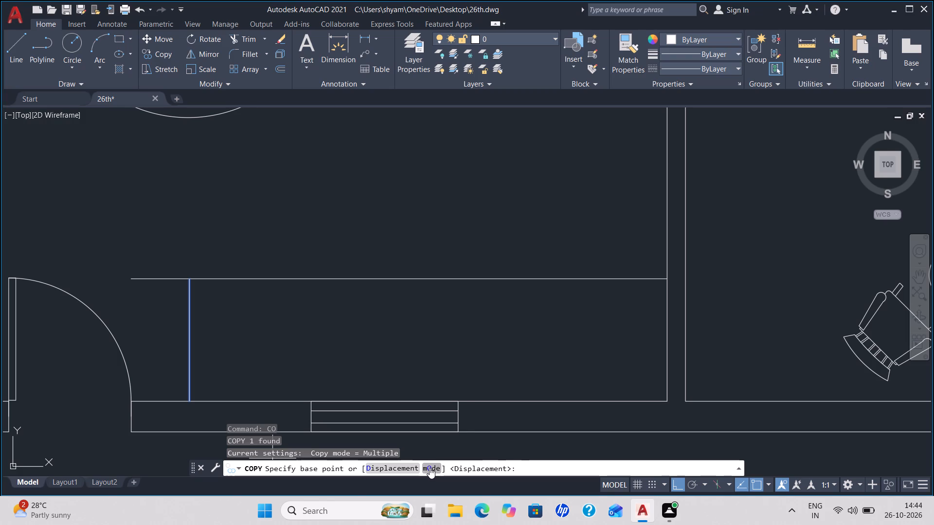
click(431, 467)
click(429, 467)
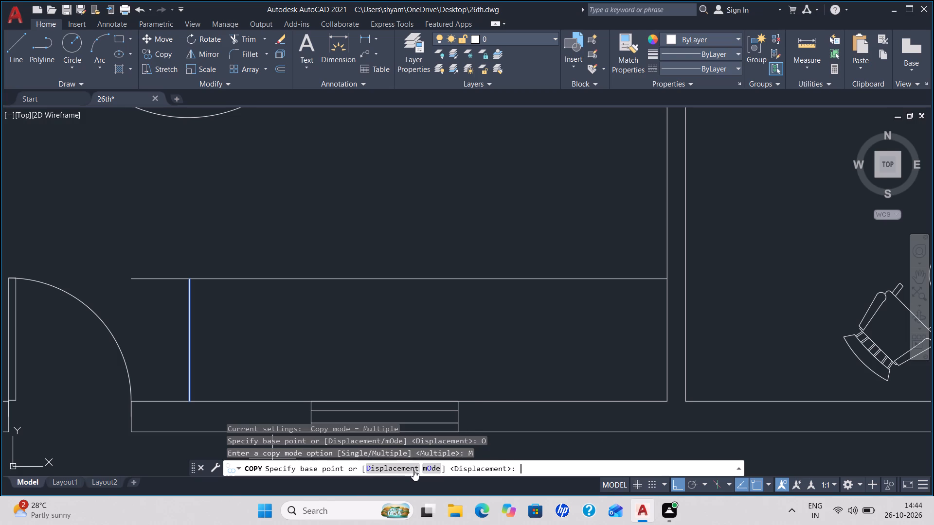
click(187, 403)
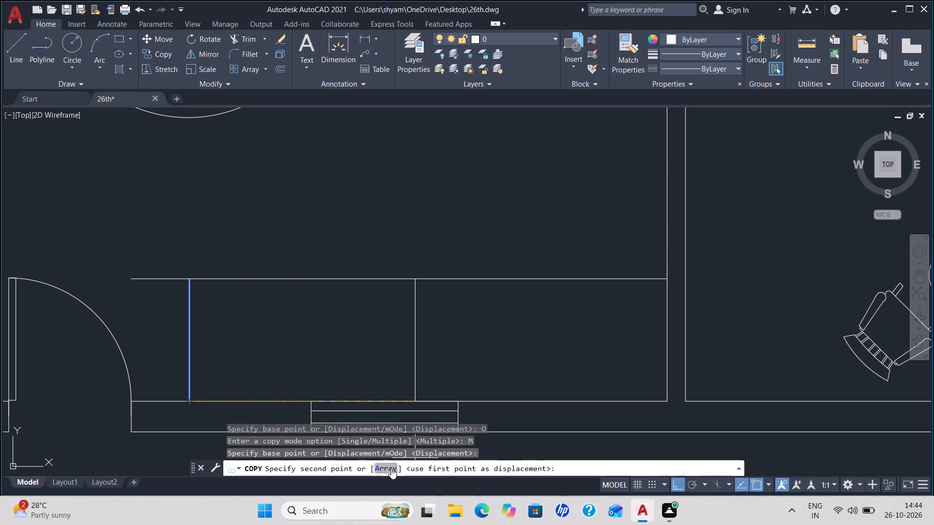
click(387, 469)
key(1)
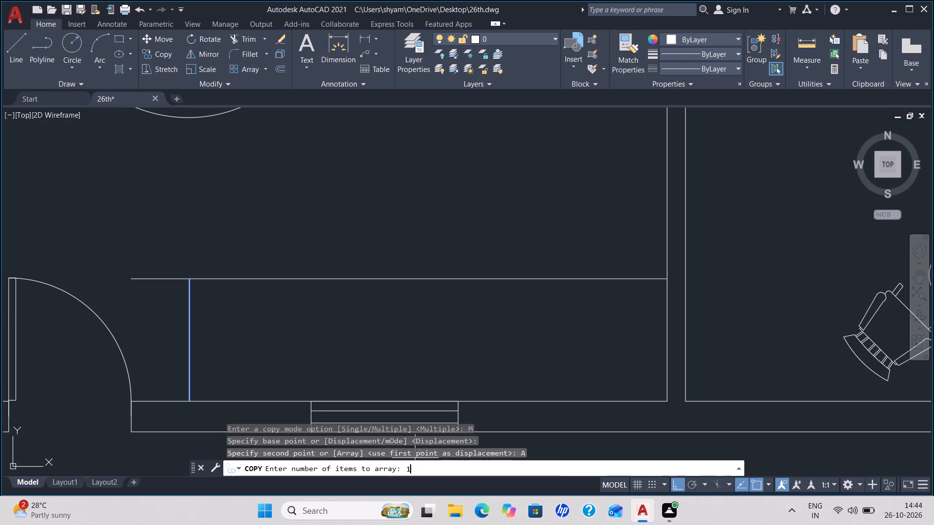
key(1)
key(Return)
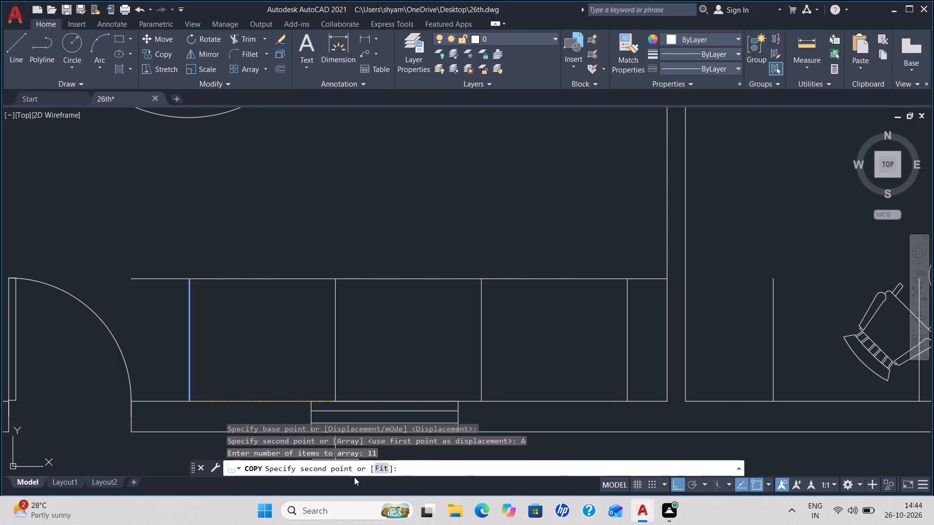
click(377, 469)
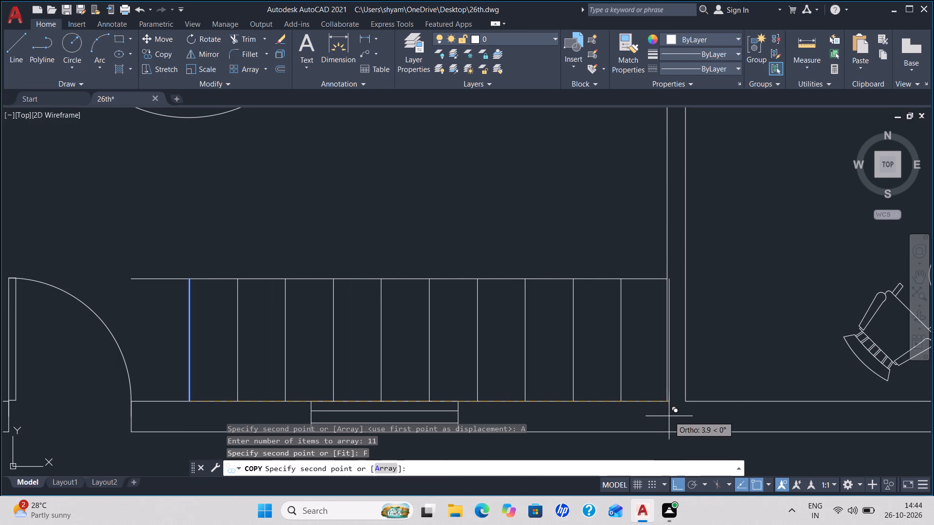
click(667, 402)
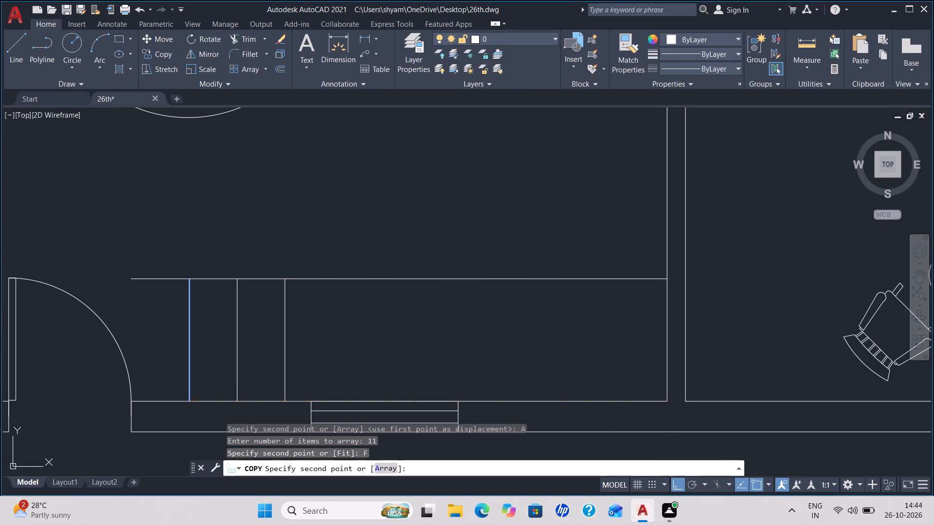
key(Escape)
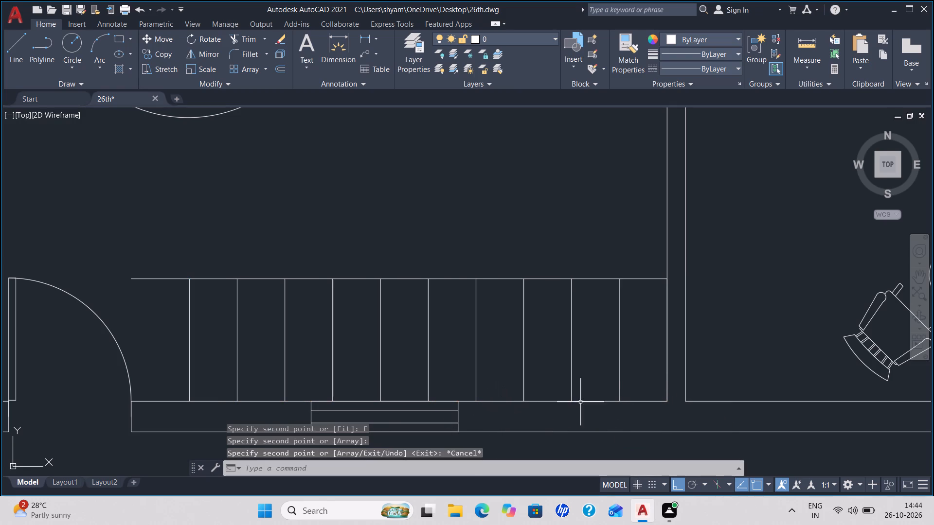
Erase the last copied riser line that overlaps the wall at the stair's far end.
click(668, 357)
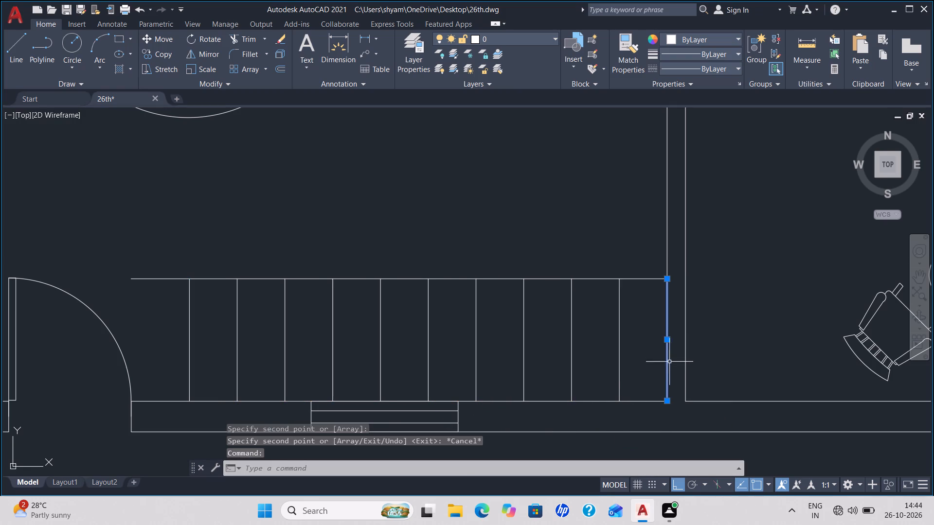
key(Delete)
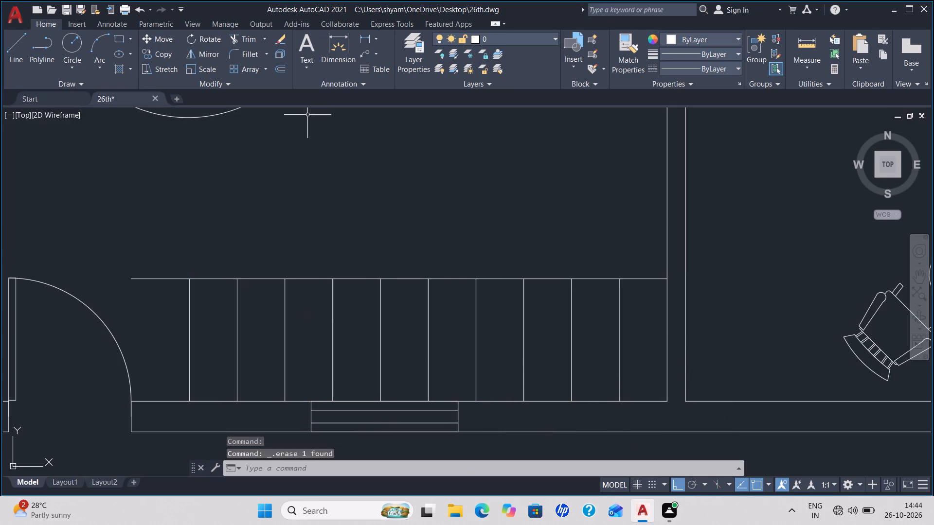
Check the spacing between the first two stair risers with a temporary linear dimension.
click(364, 39)
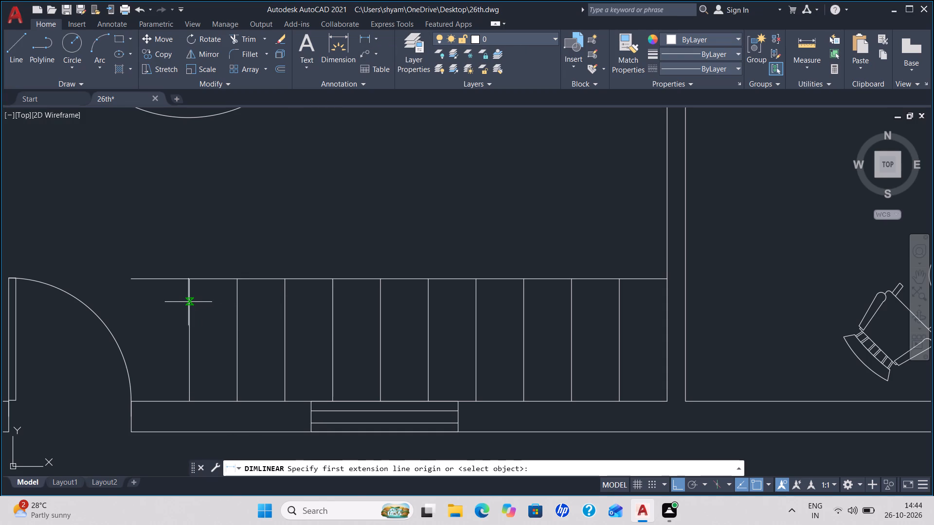
click(189, 301)
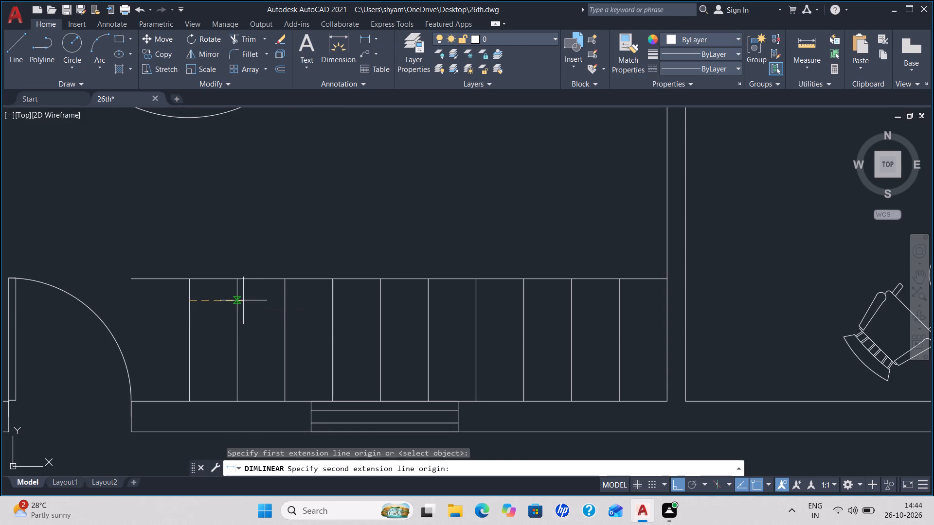
click(235, 300)
scroll(300, 290, down, 2)
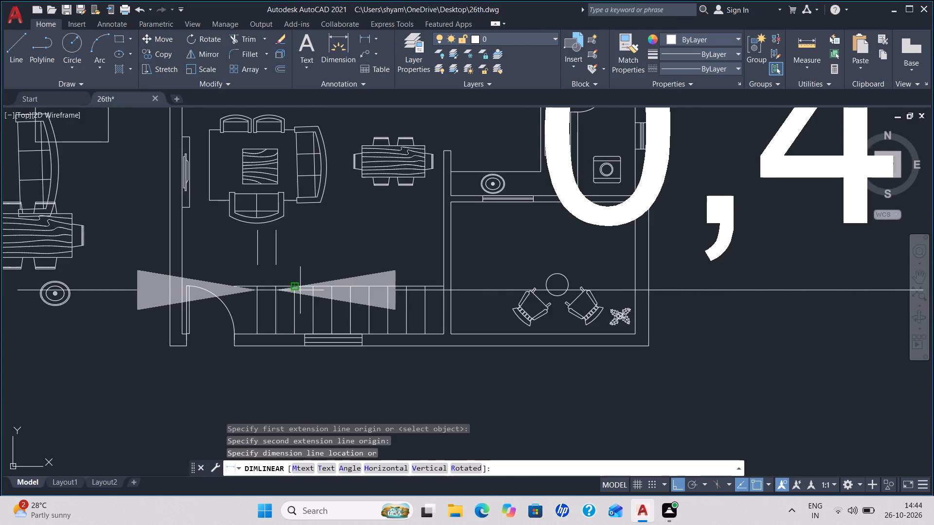
scroll(300, 290, down, 2)
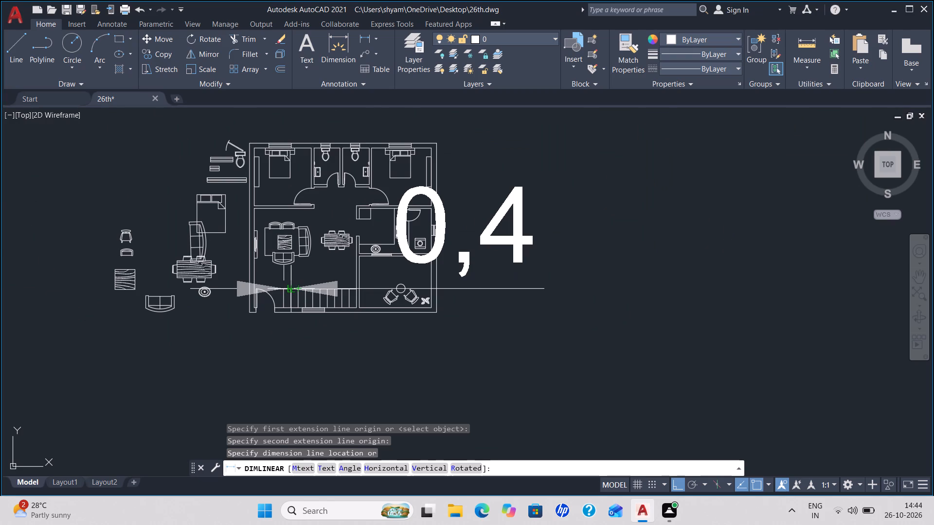
key(Escape)
Trim the part of the stair's upper edge line that extends past the first riser toward the door.
middle_drag(306, 284, 325, 335)
scroll(307, 340, up, 4)
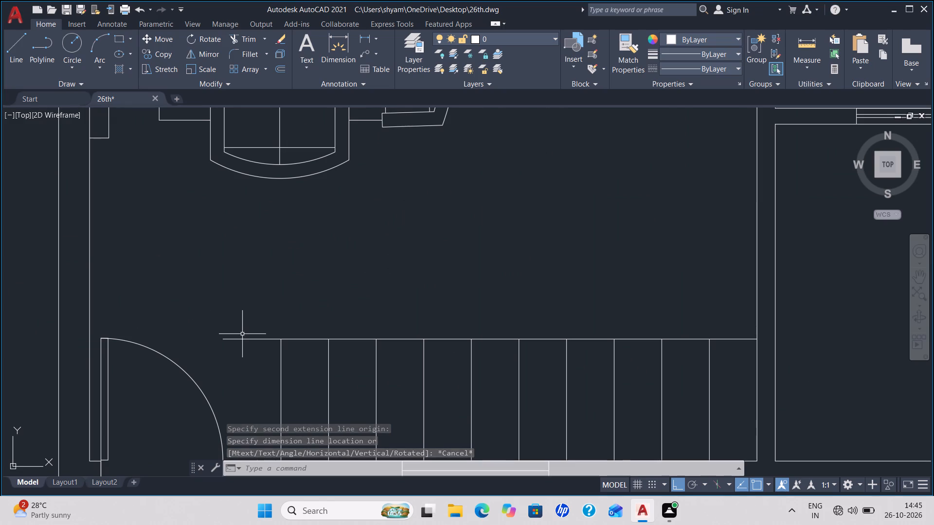
key(t)
key(r)
key(space)
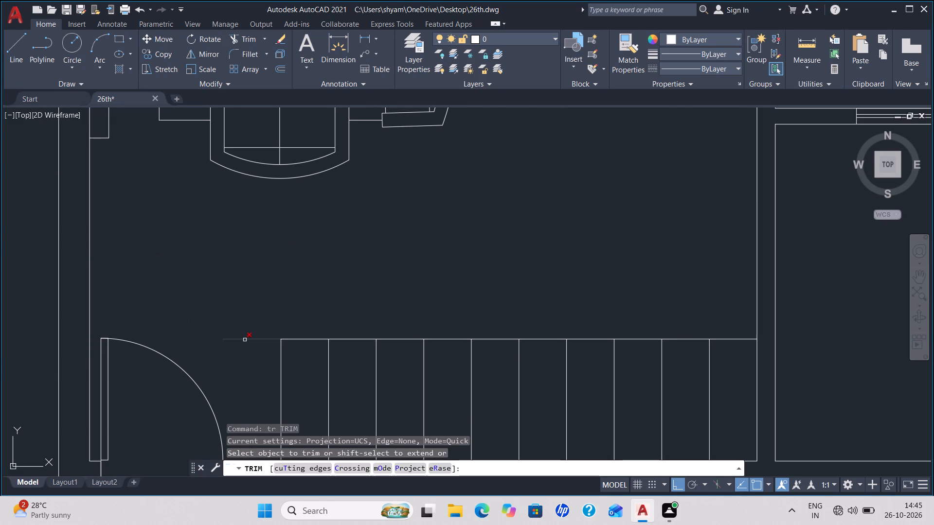
click(245, 339)
key(Escape)
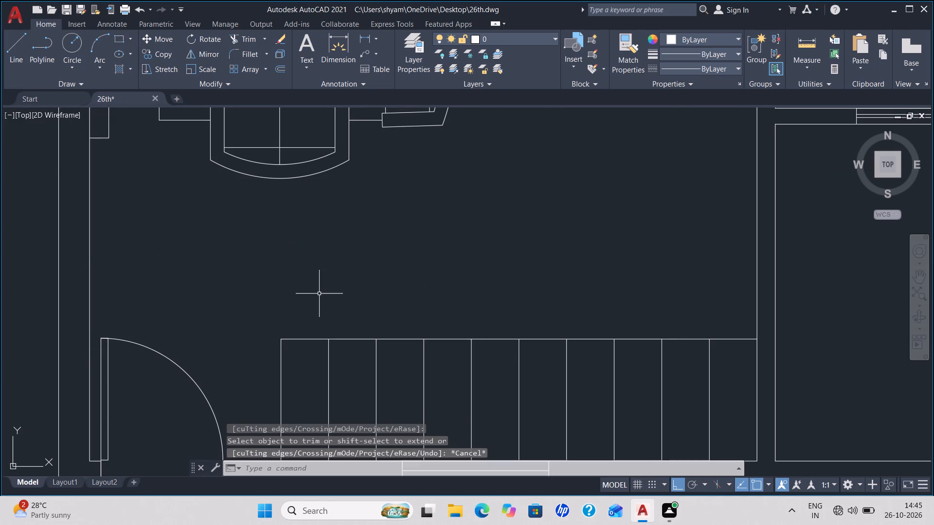
Offset the stair's upper edge line by 0.3 toward the living area.
click(494, 337)
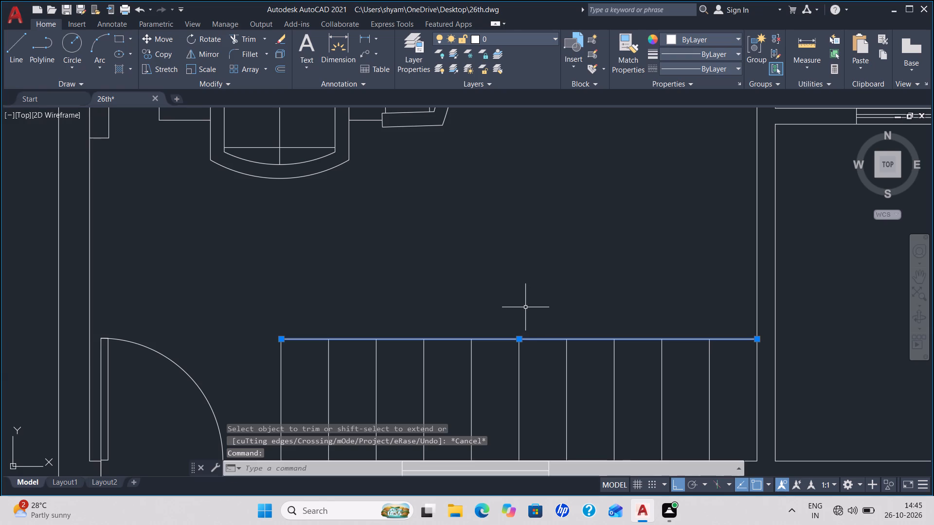
key(o)
key(Return)
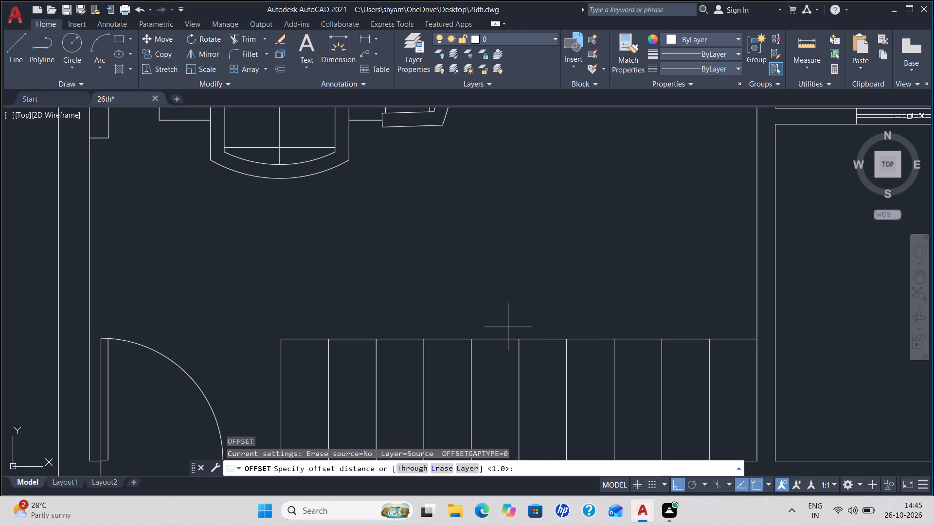
text(0.)
key(3)
key(Return)
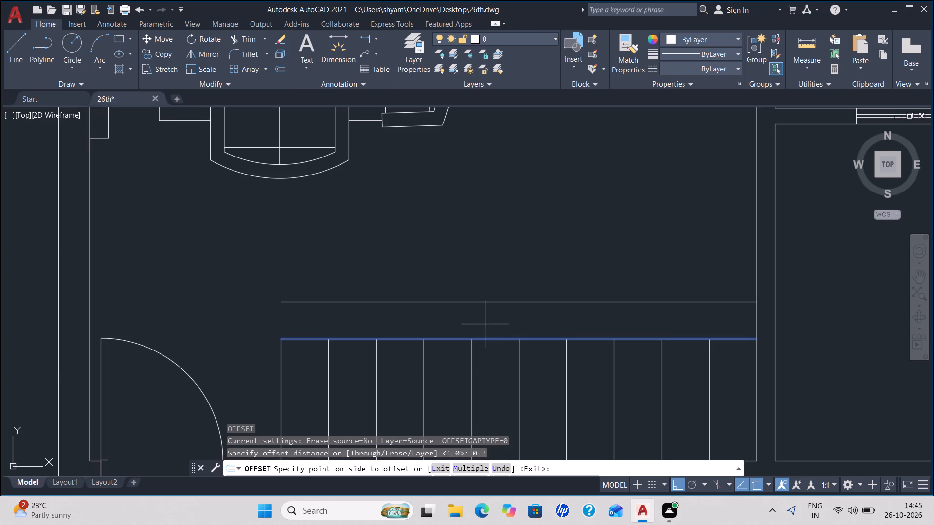
click(478, 318)
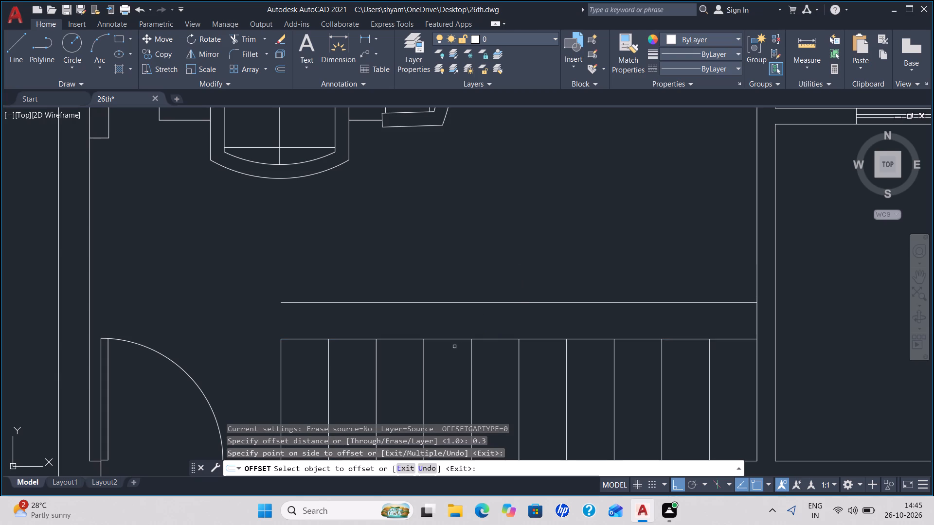
key(Escape)
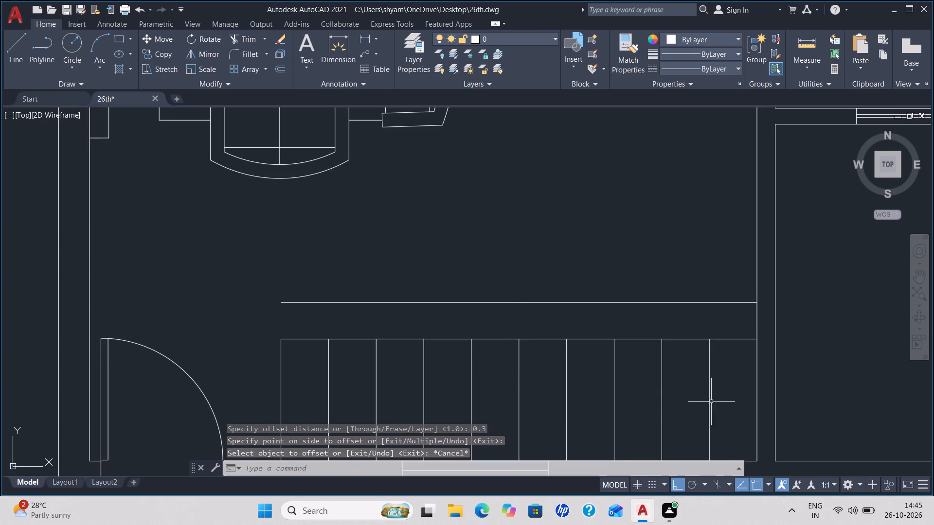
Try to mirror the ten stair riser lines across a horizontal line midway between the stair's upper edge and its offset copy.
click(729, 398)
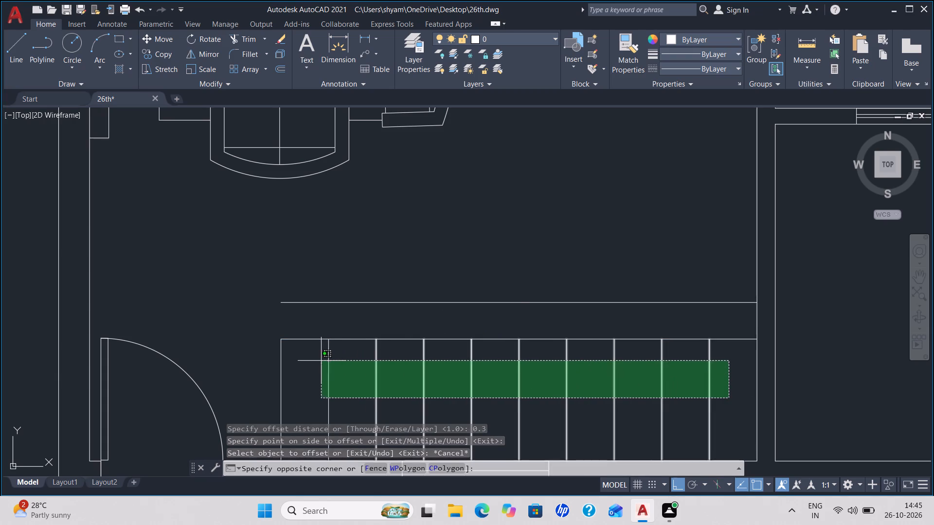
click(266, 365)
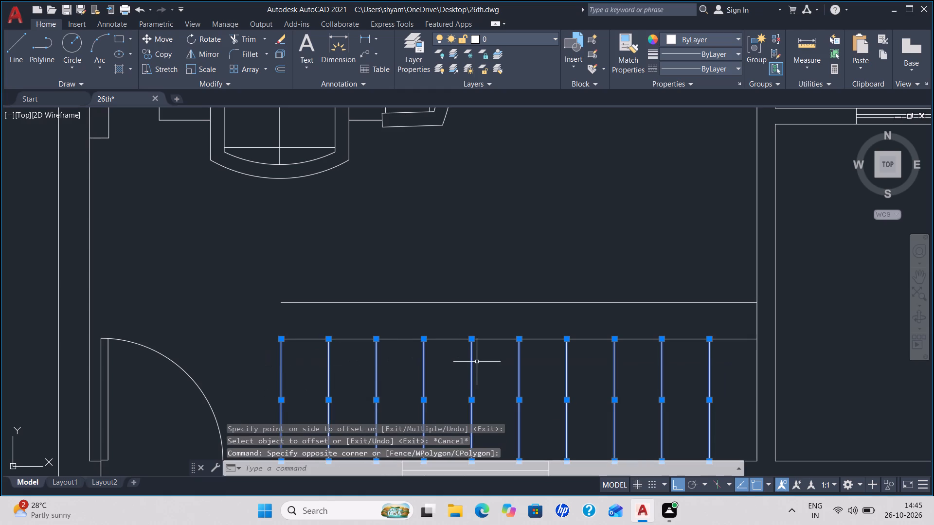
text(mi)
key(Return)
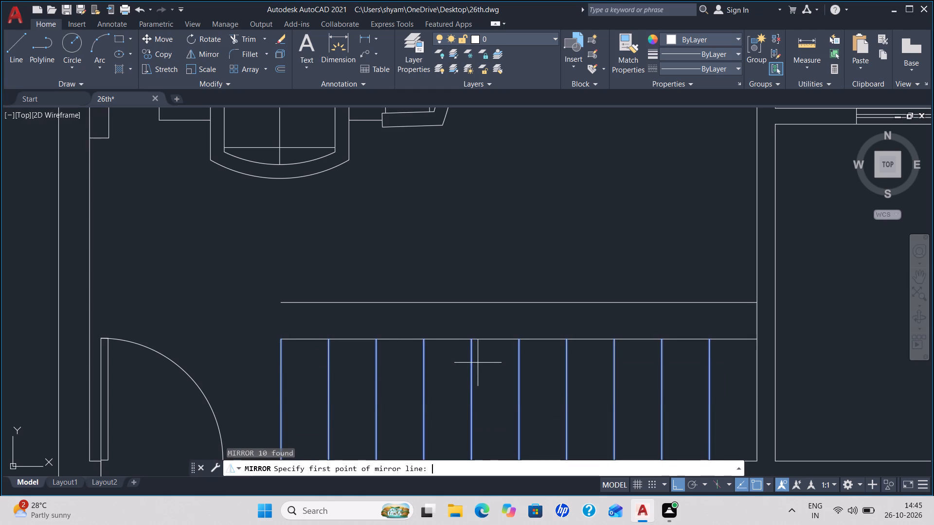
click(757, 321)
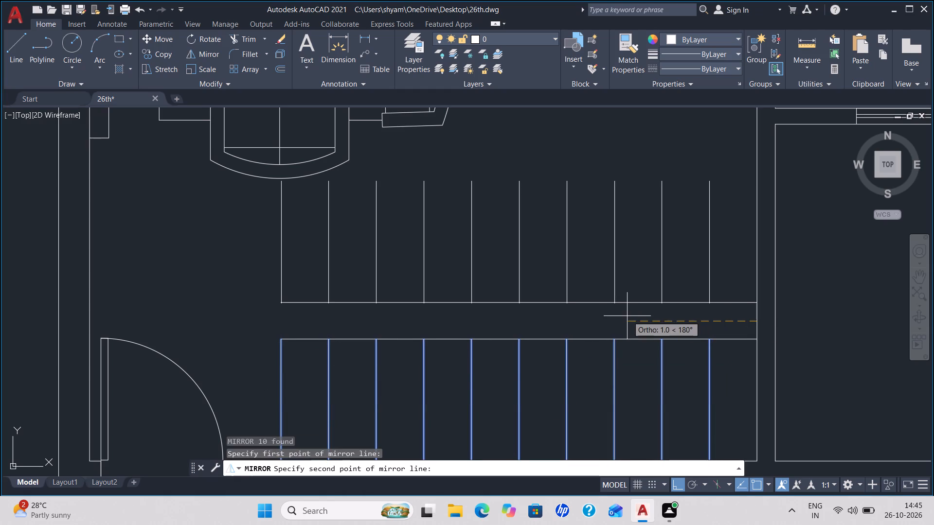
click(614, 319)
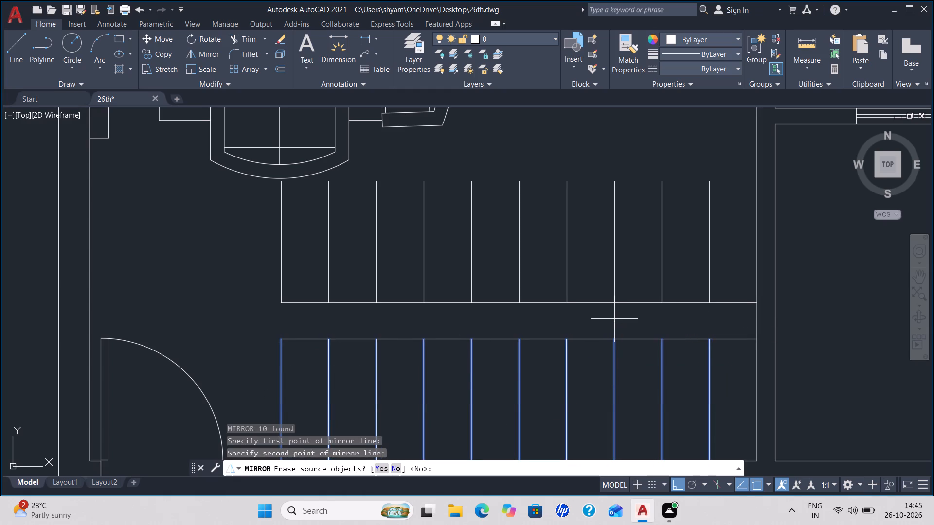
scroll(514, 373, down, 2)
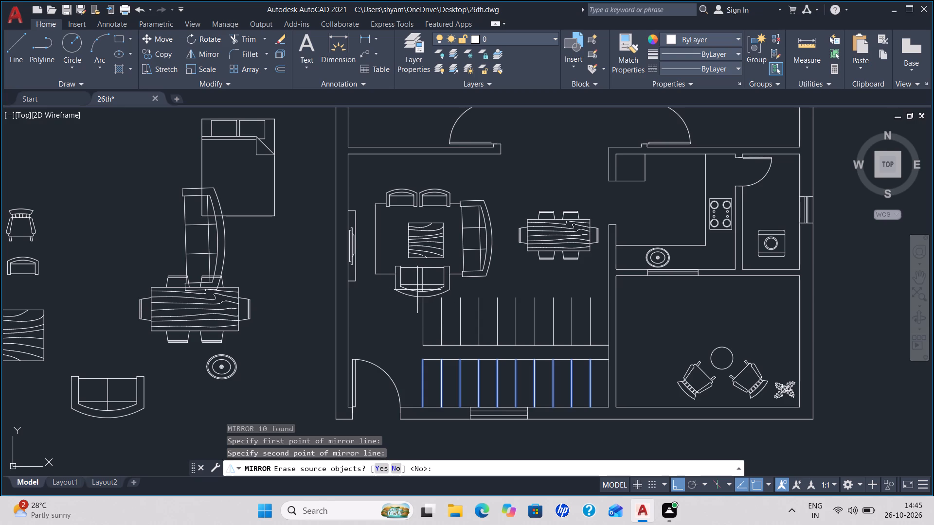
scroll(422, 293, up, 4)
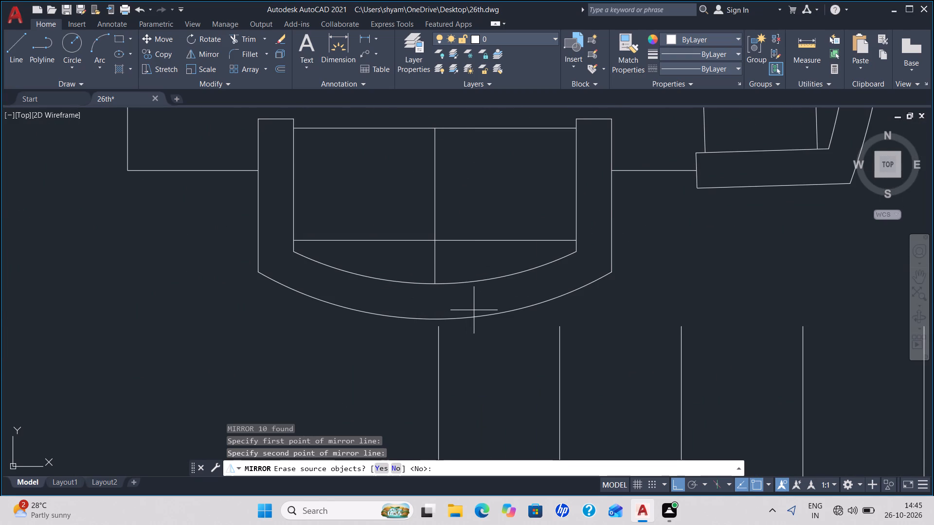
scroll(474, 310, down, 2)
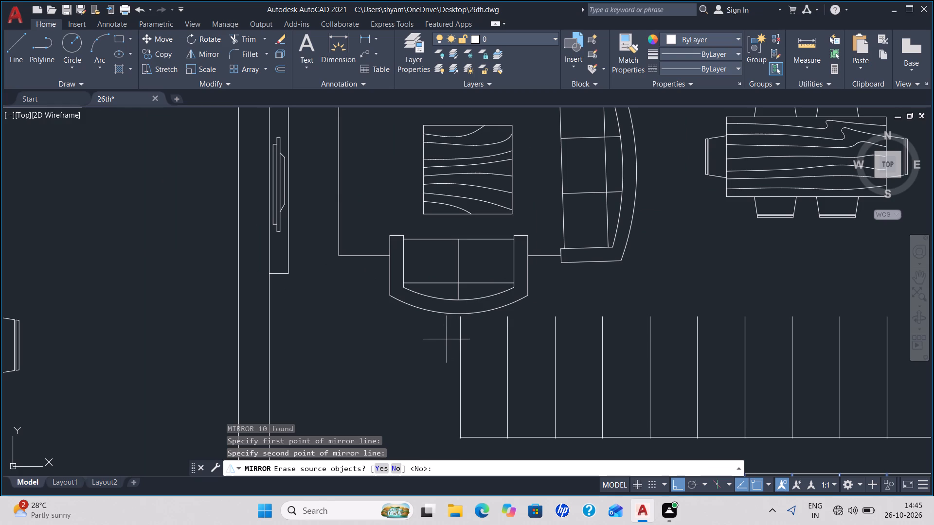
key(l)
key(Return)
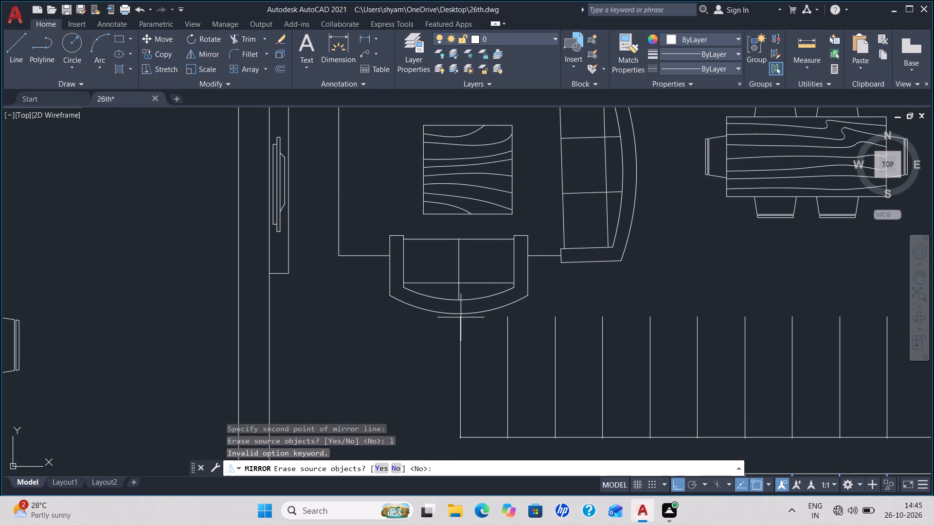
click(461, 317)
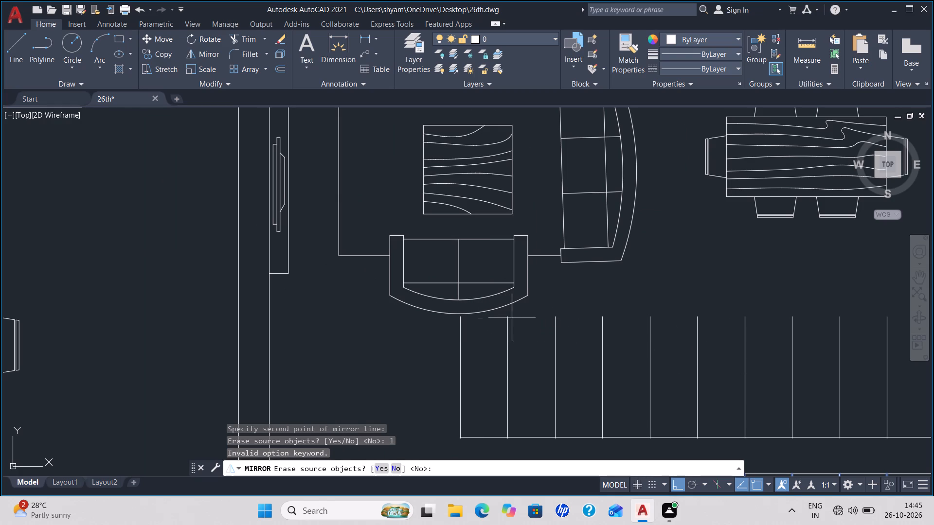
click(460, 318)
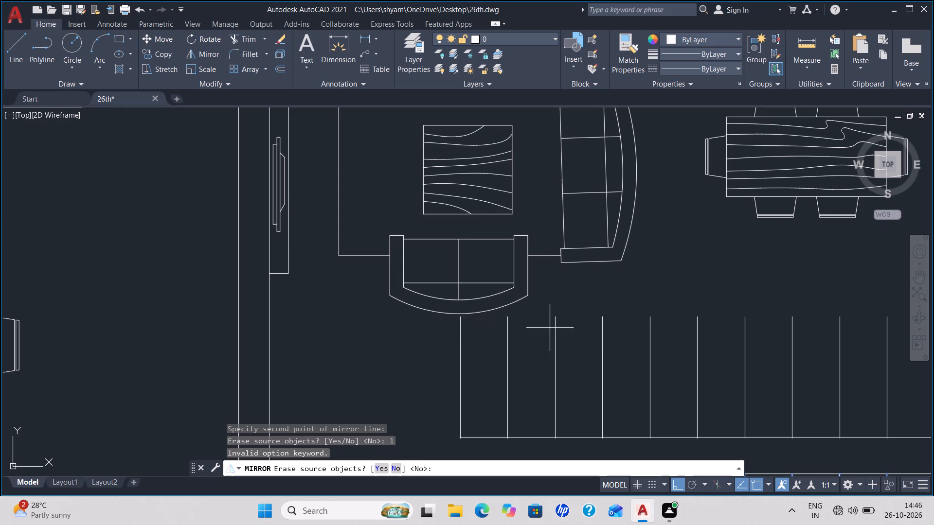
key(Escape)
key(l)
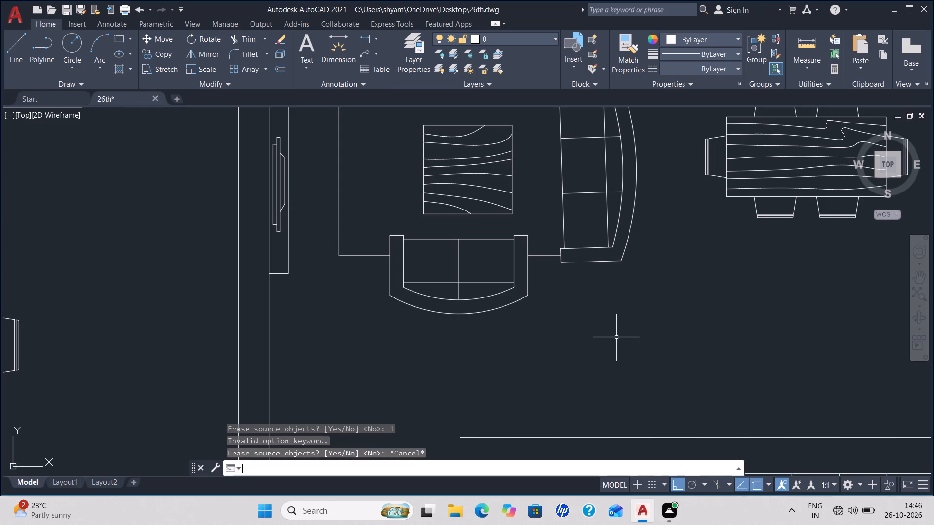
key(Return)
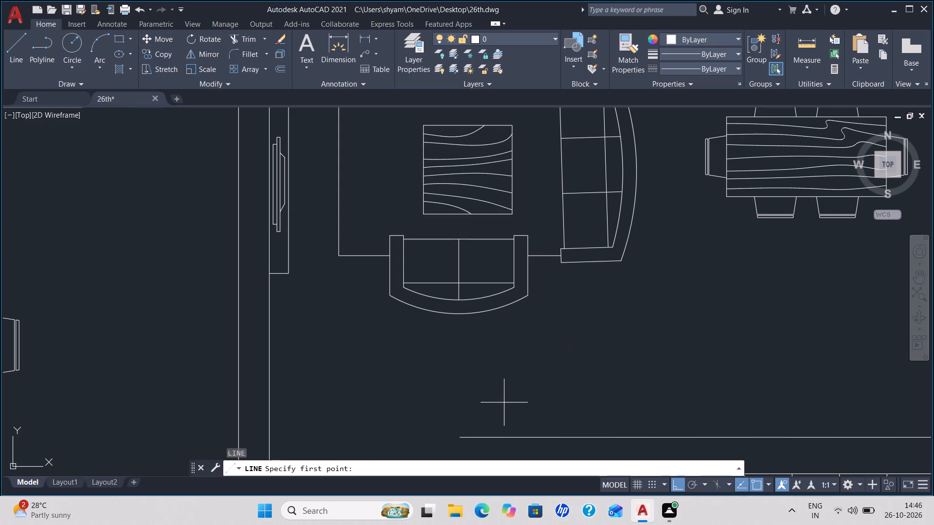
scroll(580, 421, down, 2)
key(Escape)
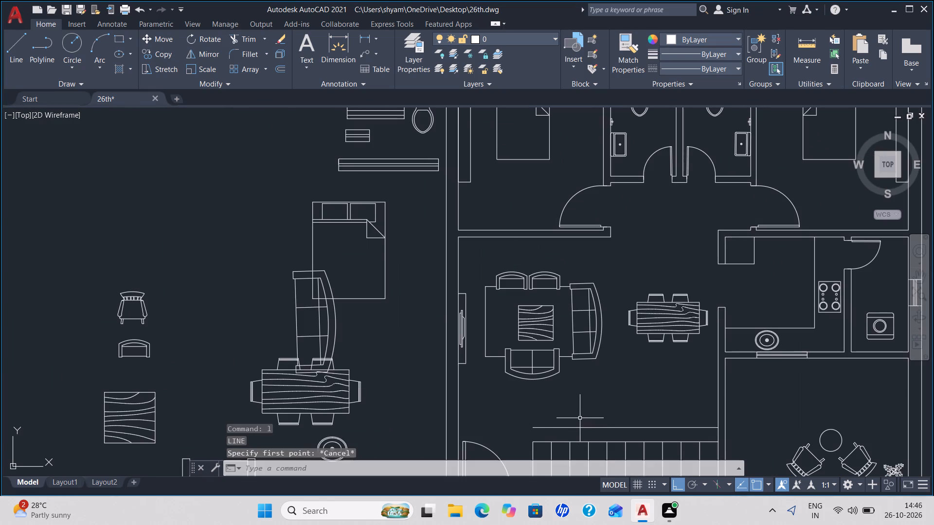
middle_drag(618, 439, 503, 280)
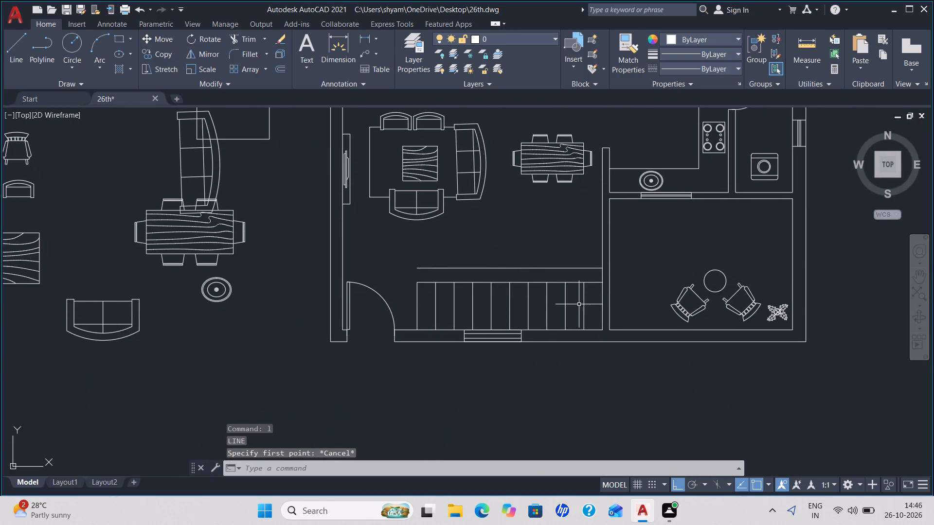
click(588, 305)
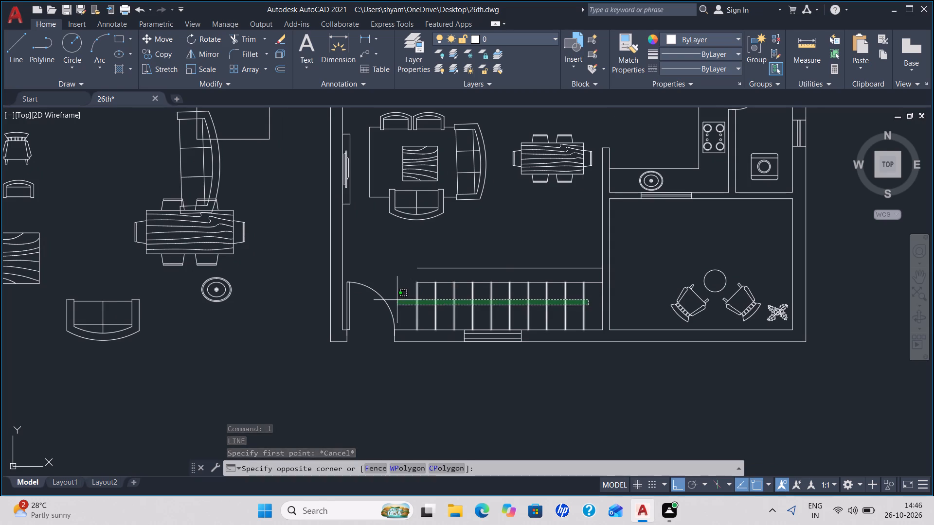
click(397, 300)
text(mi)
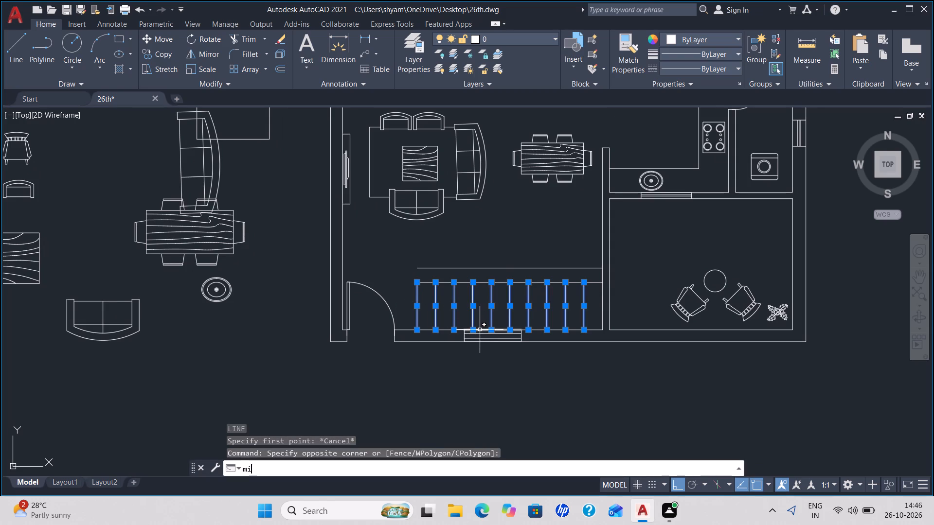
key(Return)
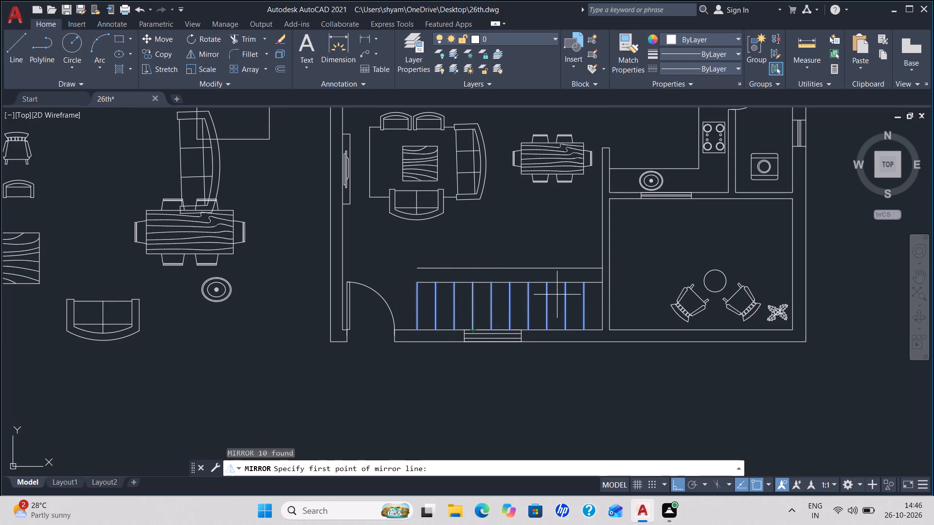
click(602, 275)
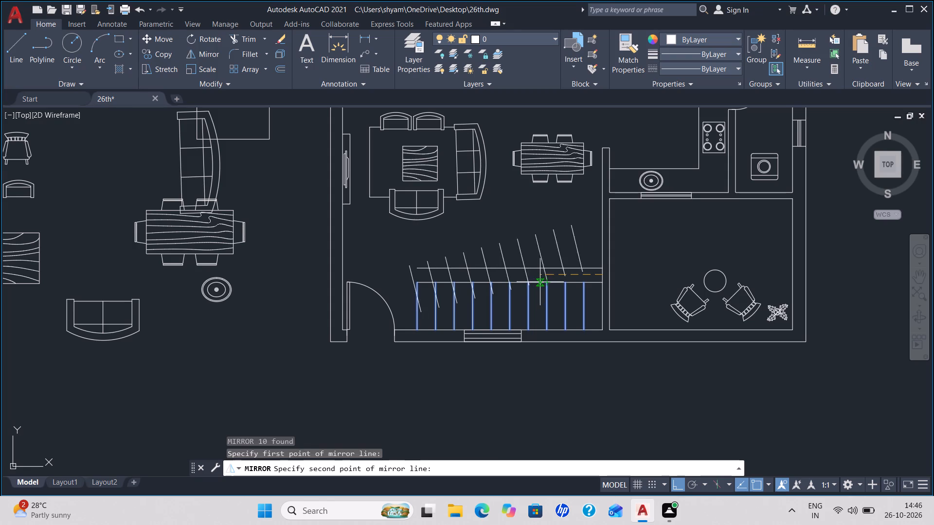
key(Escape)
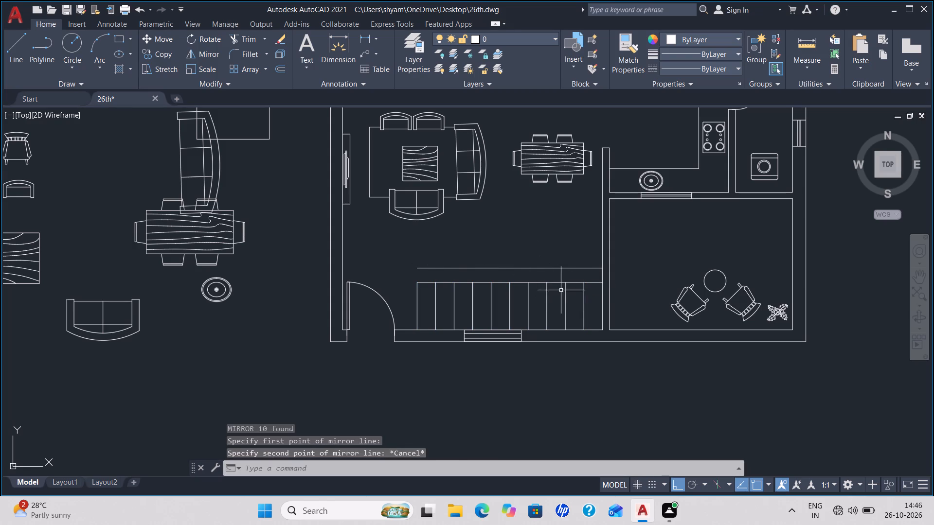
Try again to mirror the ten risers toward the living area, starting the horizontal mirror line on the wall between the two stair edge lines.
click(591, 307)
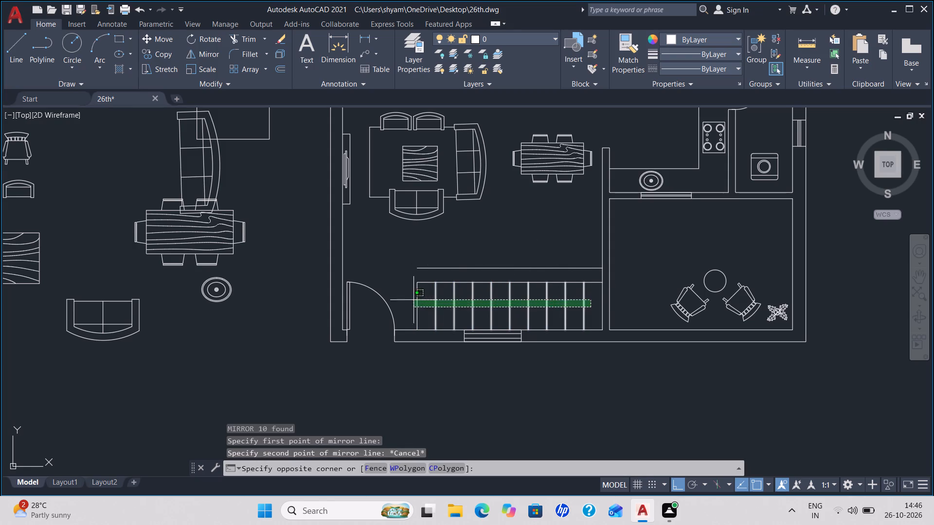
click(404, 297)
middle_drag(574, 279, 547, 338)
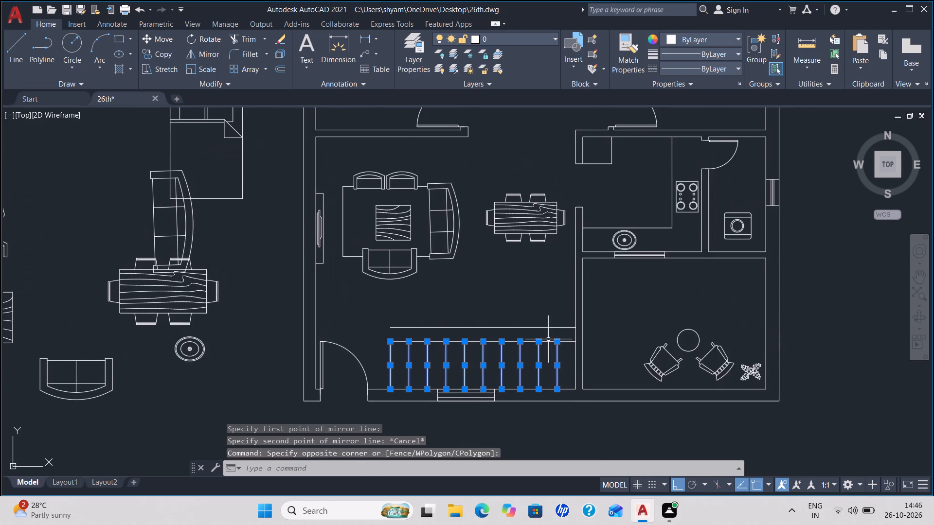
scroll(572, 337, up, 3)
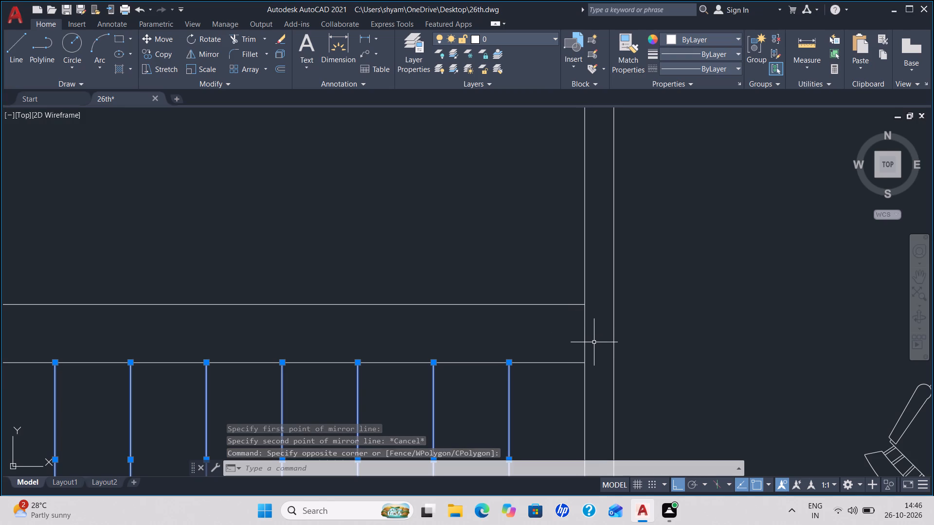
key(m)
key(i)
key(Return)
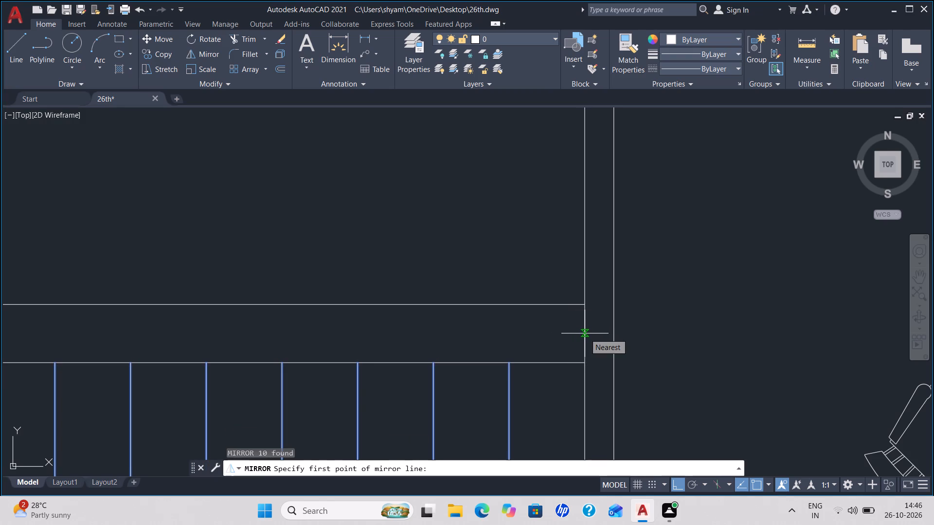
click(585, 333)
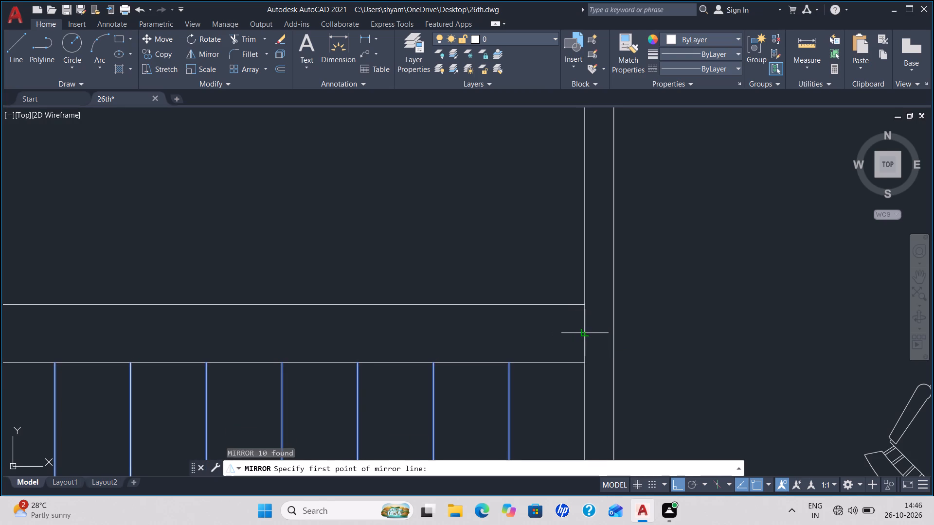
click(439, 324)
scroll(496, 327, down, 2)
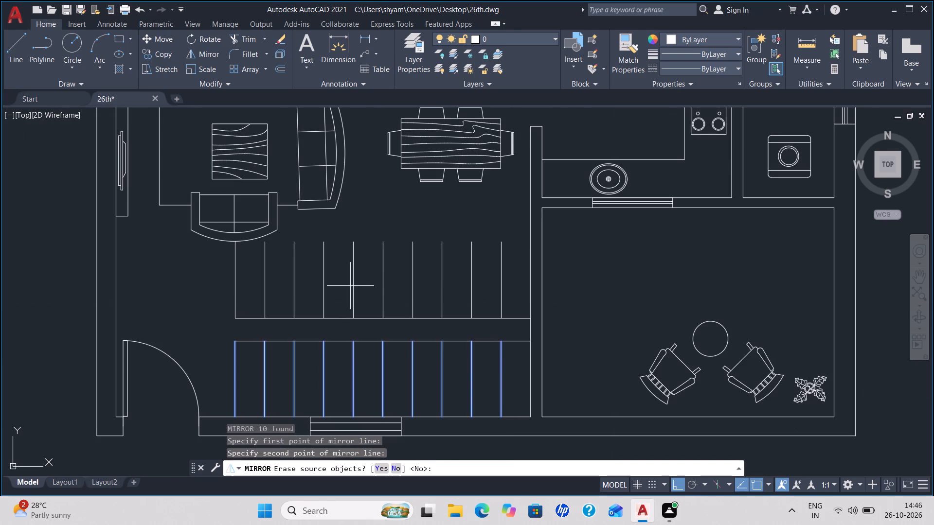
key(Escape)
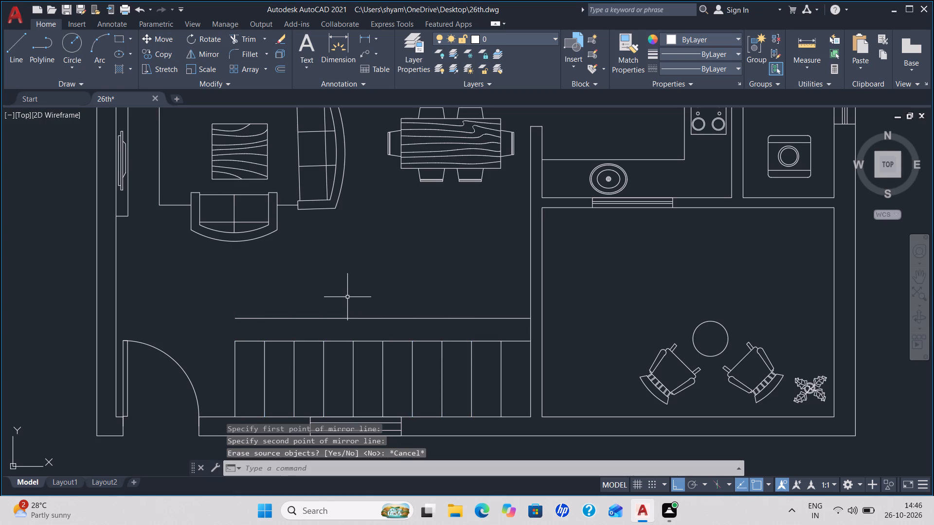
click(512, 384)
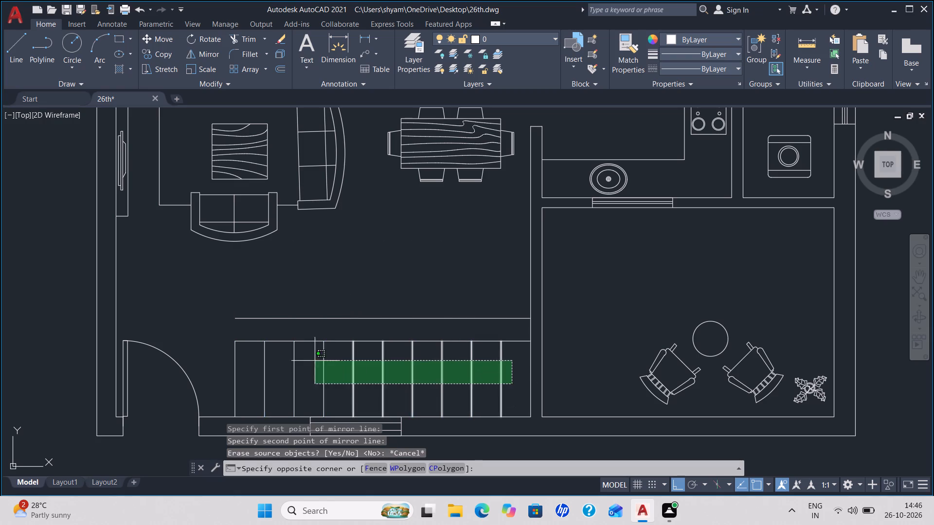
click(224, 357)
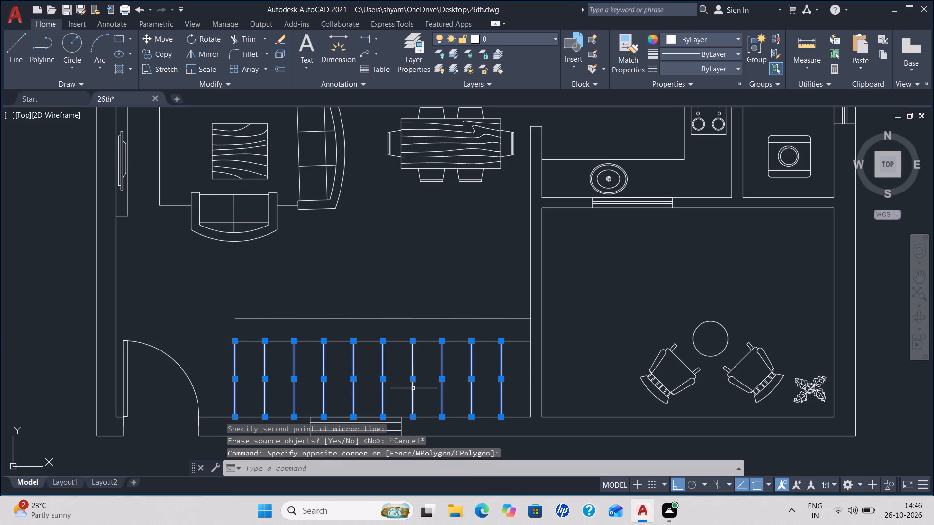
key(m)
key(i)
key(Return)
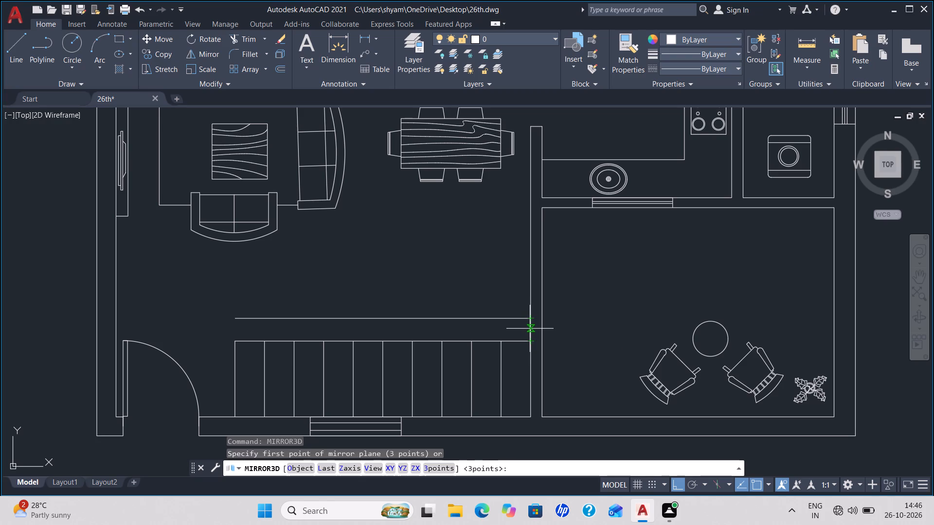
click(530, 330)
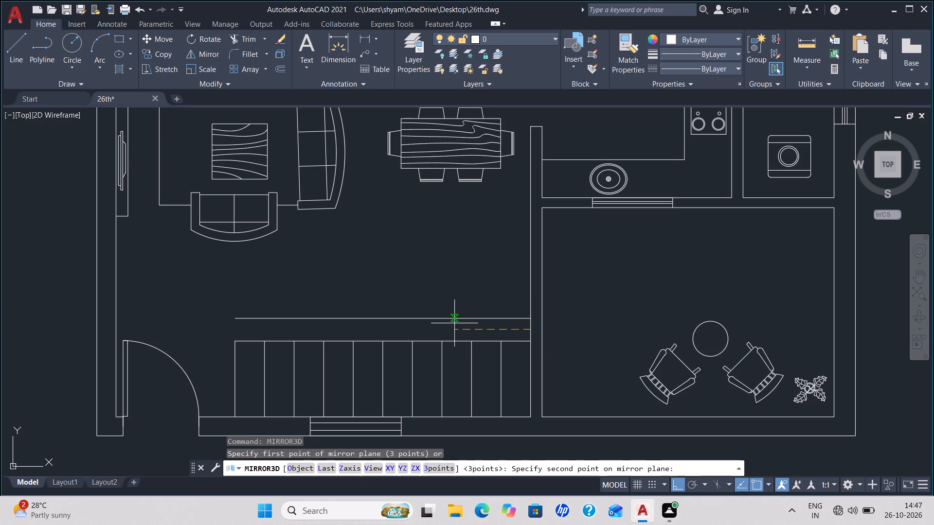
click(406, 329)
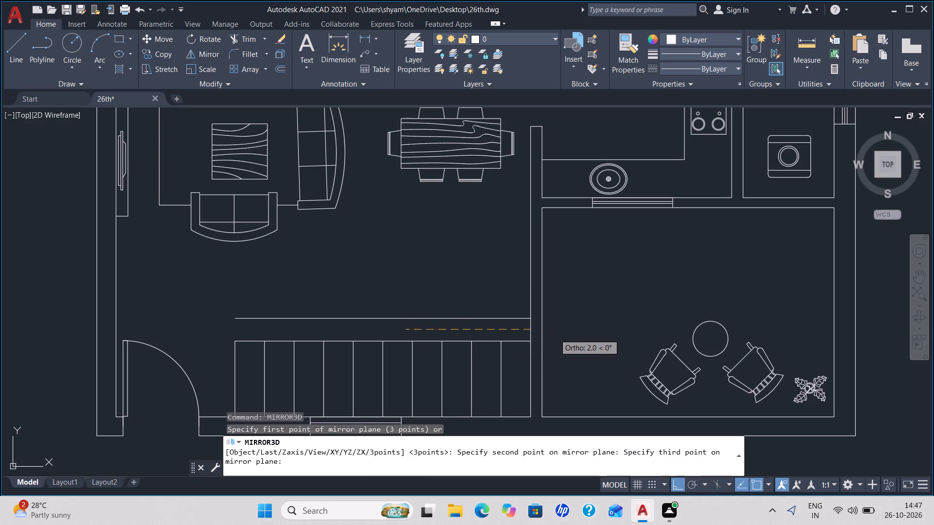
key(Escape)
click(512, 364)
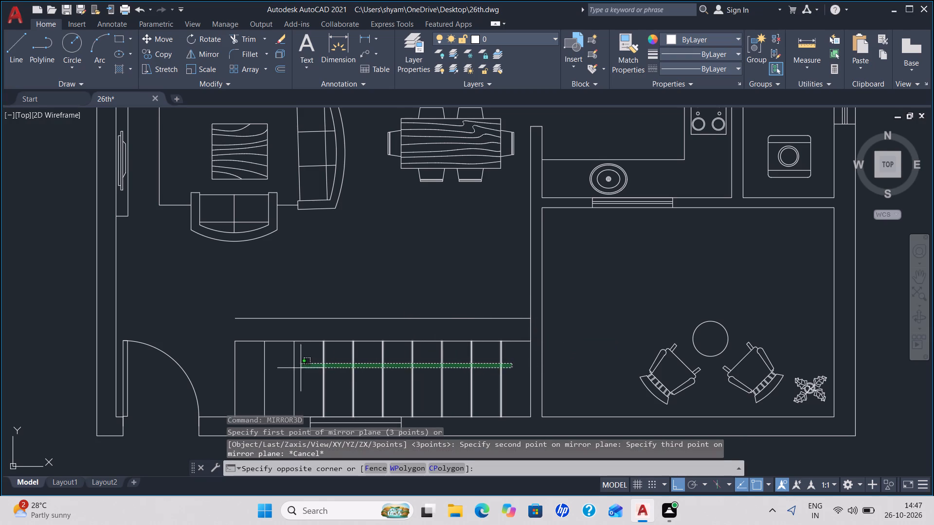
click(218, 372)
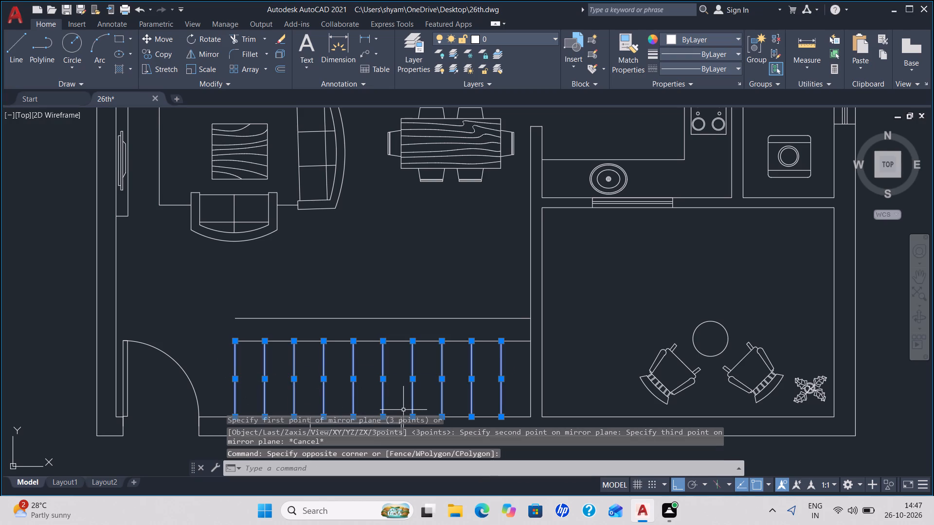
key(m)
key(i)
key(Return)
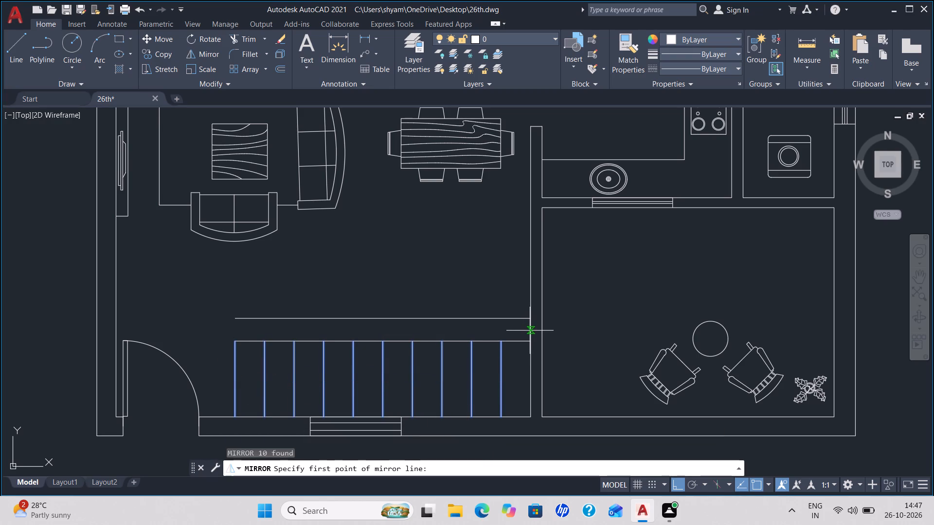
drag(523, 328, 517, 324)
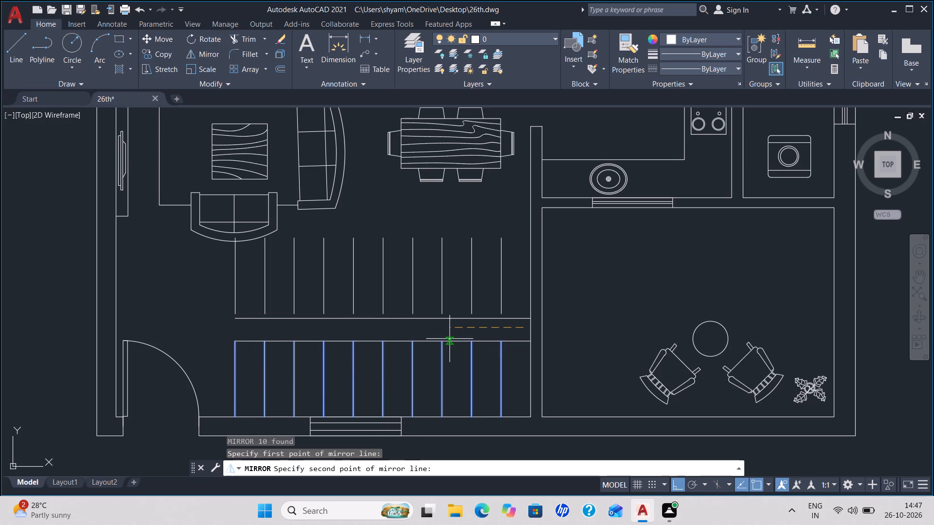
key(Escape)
Mirror the ten stair risers toward the living area across a horizontal line between the two stair edge lines, keeping the originals.
click(507, 379)
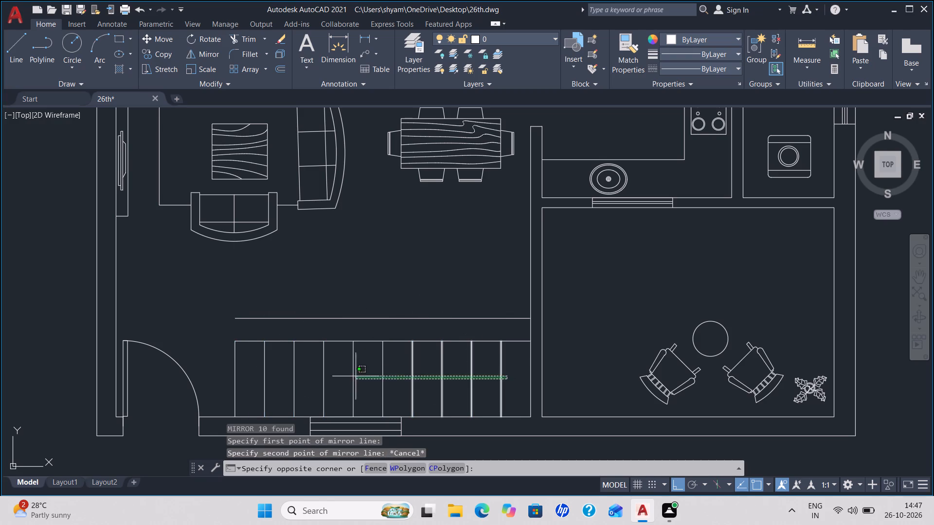
click(223, 374)
key(space)
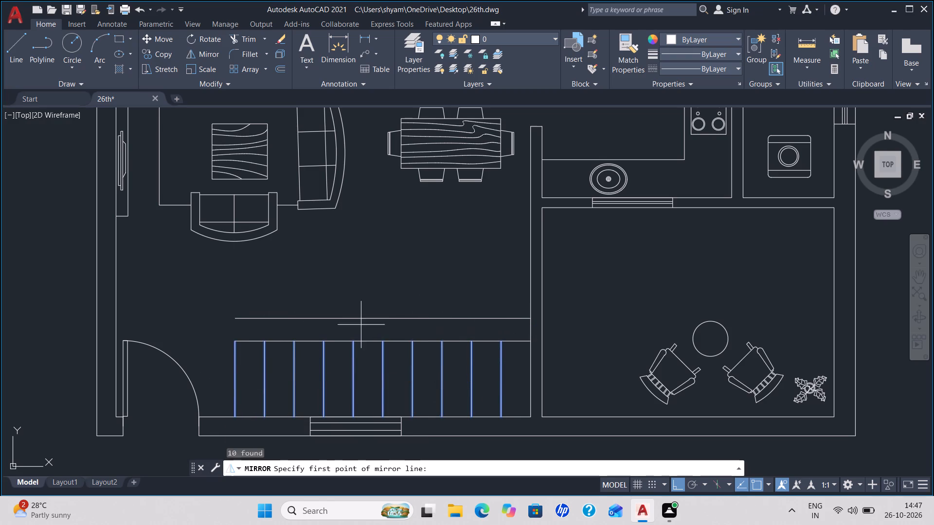
click(234, 331)
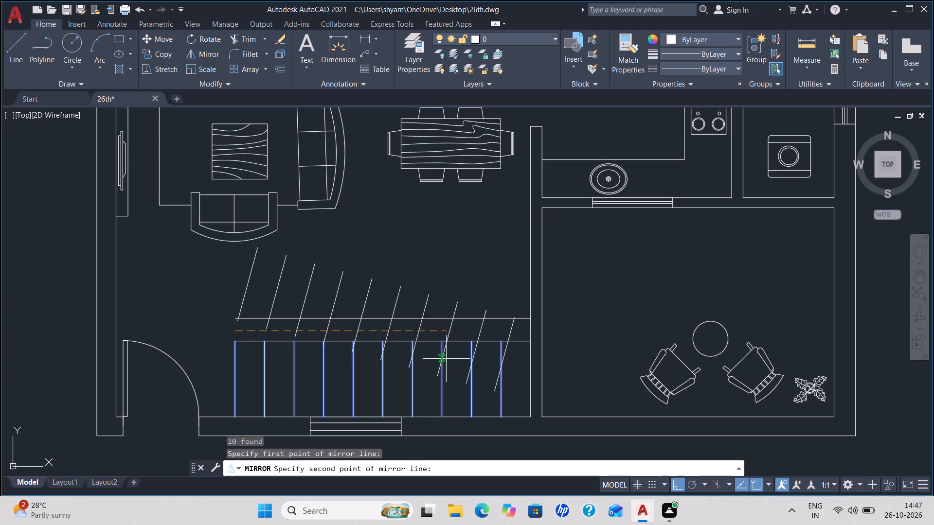
click(487, 351)
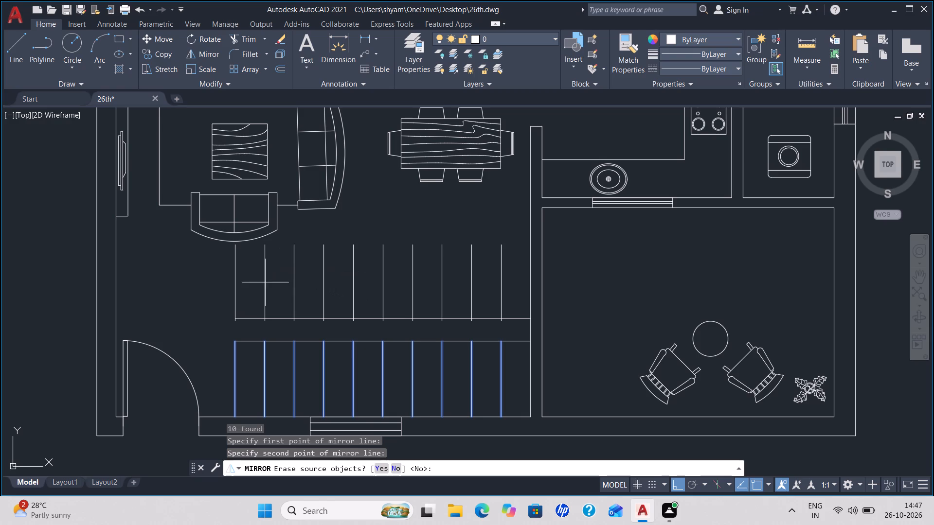
key(space)
Draw a horizontal line along the upper ends of the mirrored risers, from the first riser to the wall.
key(l)
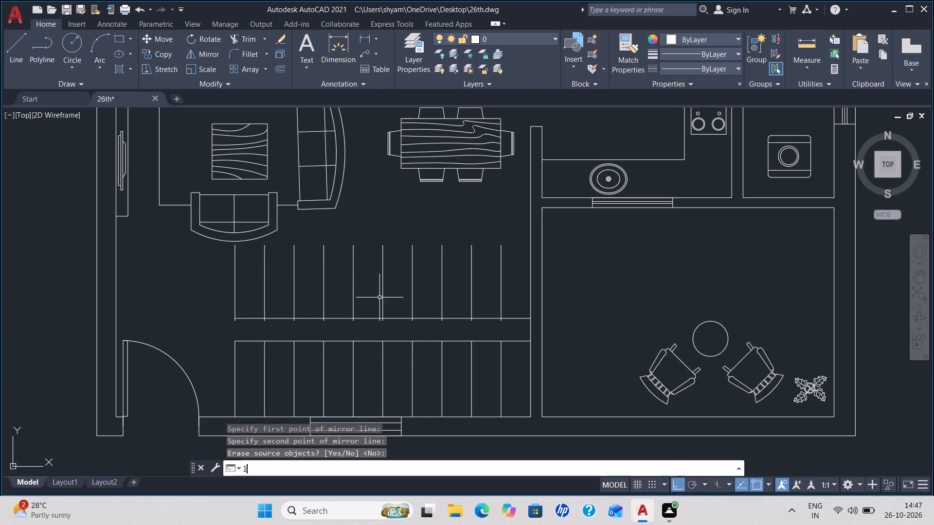
key(Return)
click(235, 248)
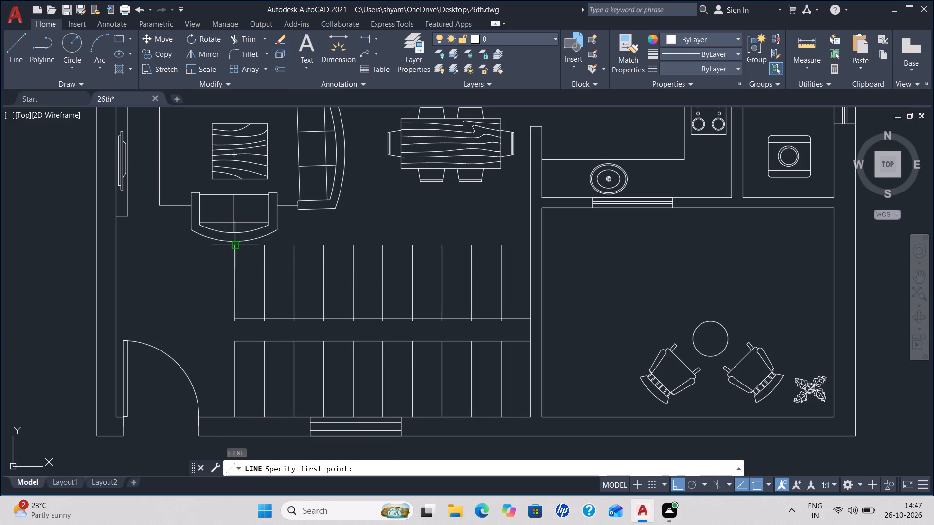
click(531, 243)
key(Escape)
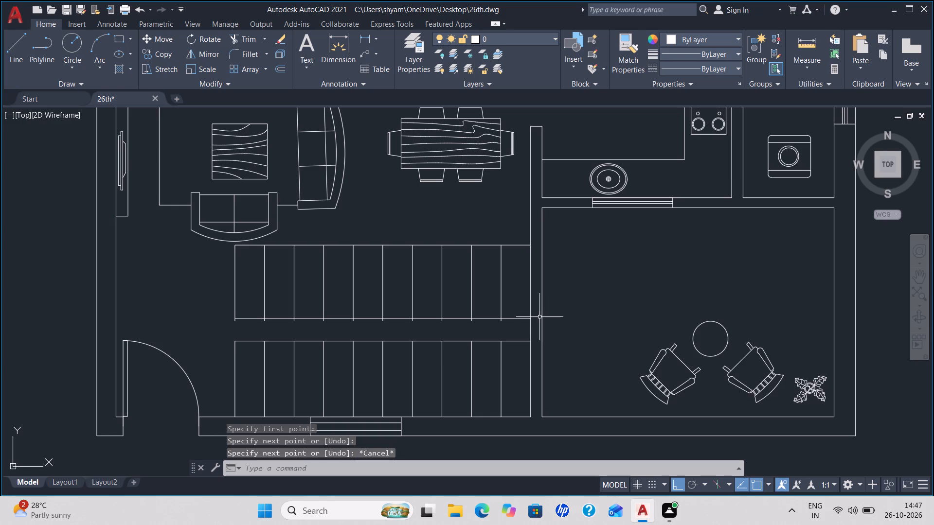
Trim the lower ends of all ten mirrored risers where they extend past the second flight's lower edge line.
key(t)
text(r)
key(space)
key(space)
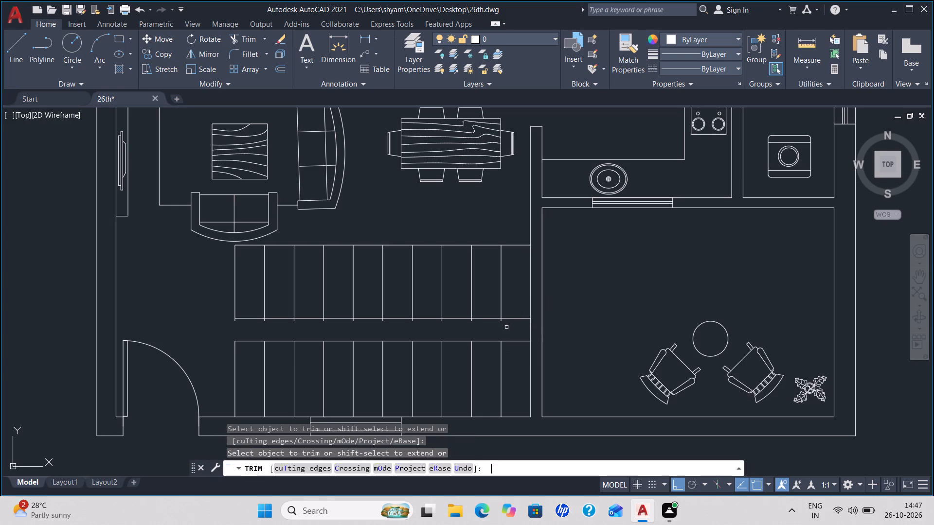
scroll(493, 319, up, 2)
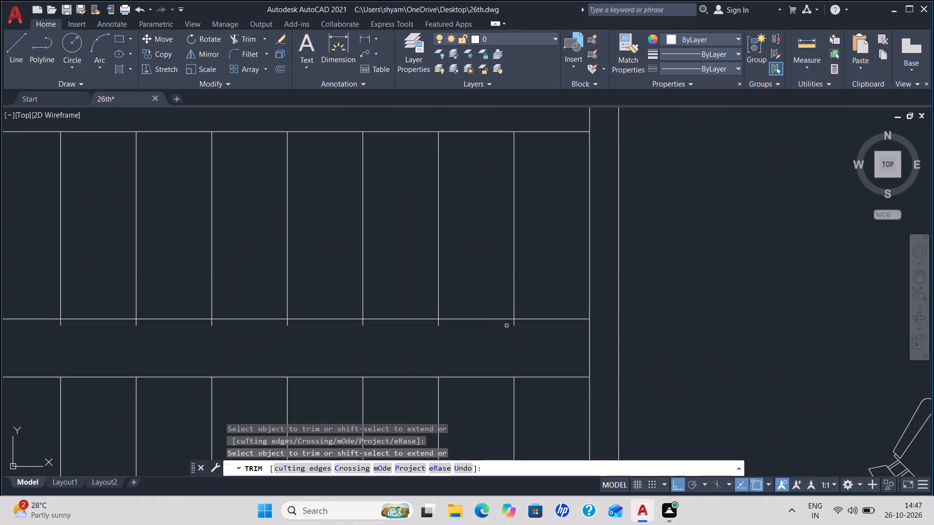
click(513, 323)
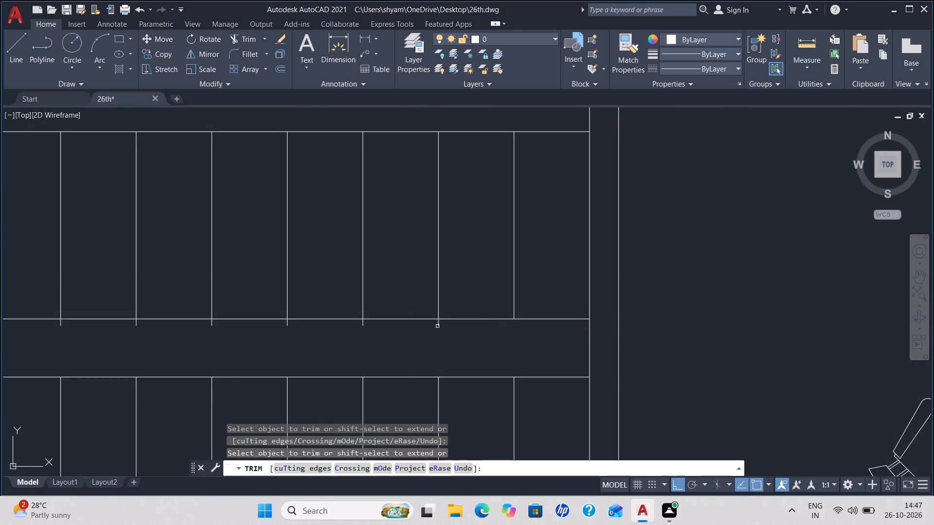
drag(439, 325, 428, 319)
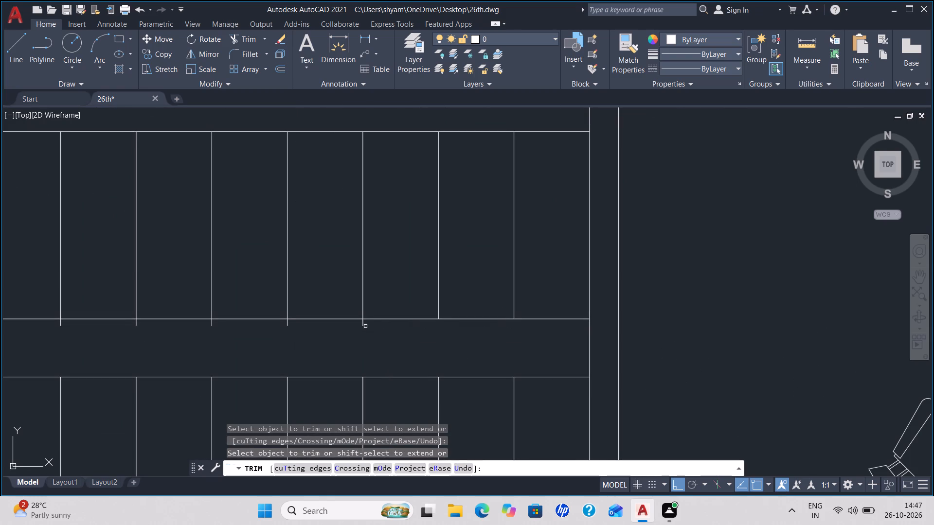
click(363, 324)
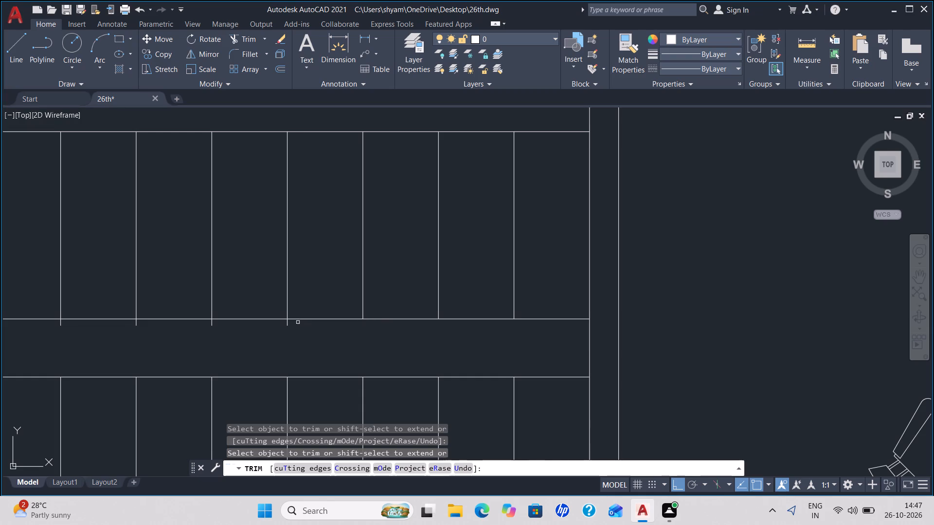
click(287, 325)
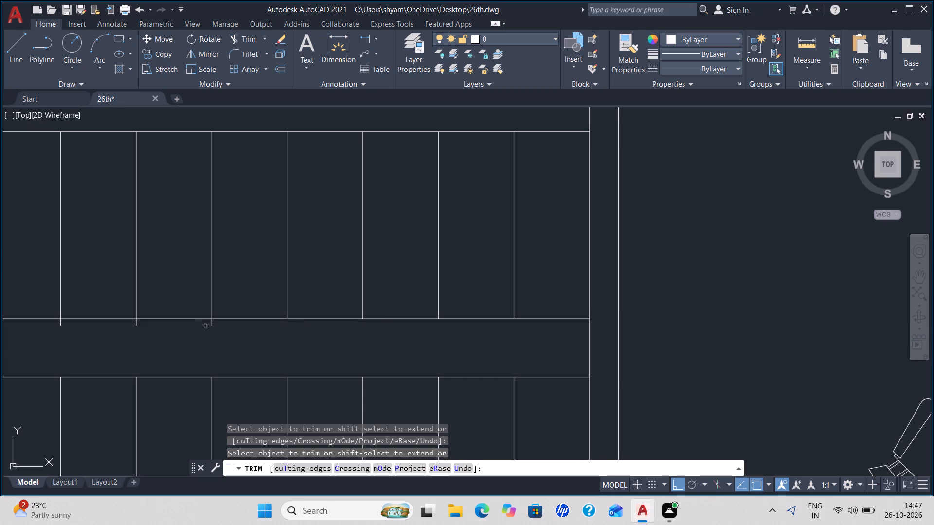
click(211, 326)
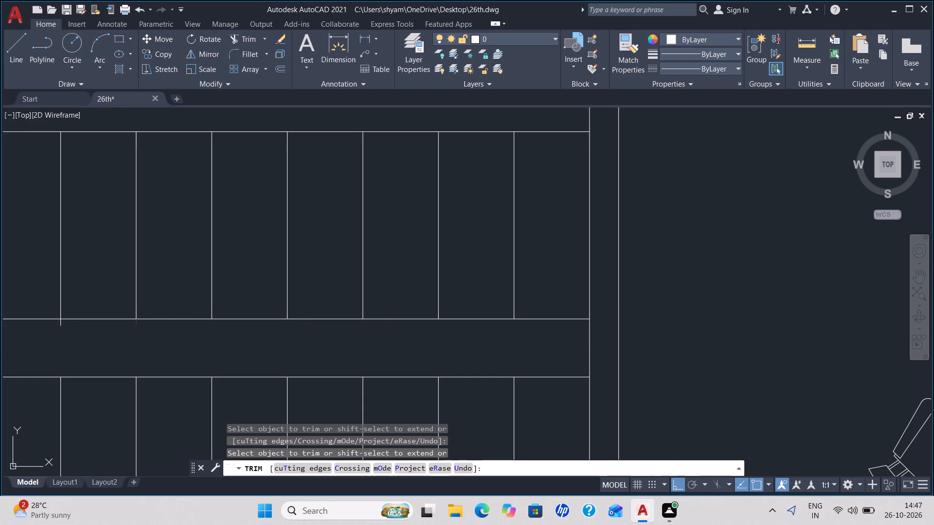
click(138, 324)
click(61, 325)
middle_drag(74, 332, 290, 393)
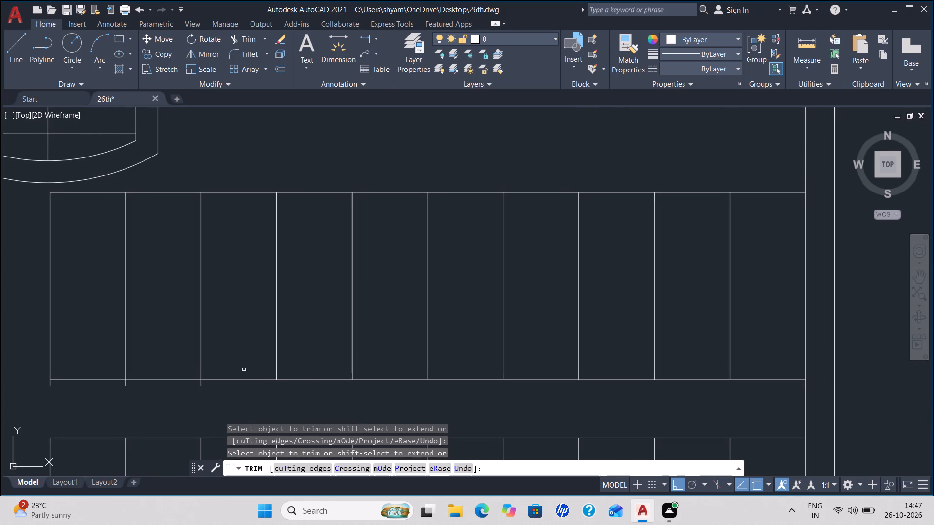
click(202, 385)
click(127, 385)
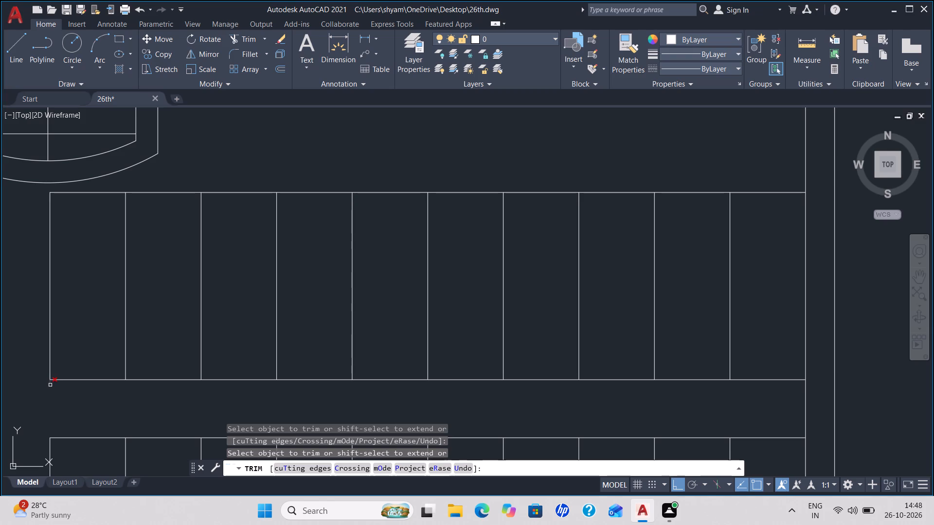
click(50, 385)
key(Escape)
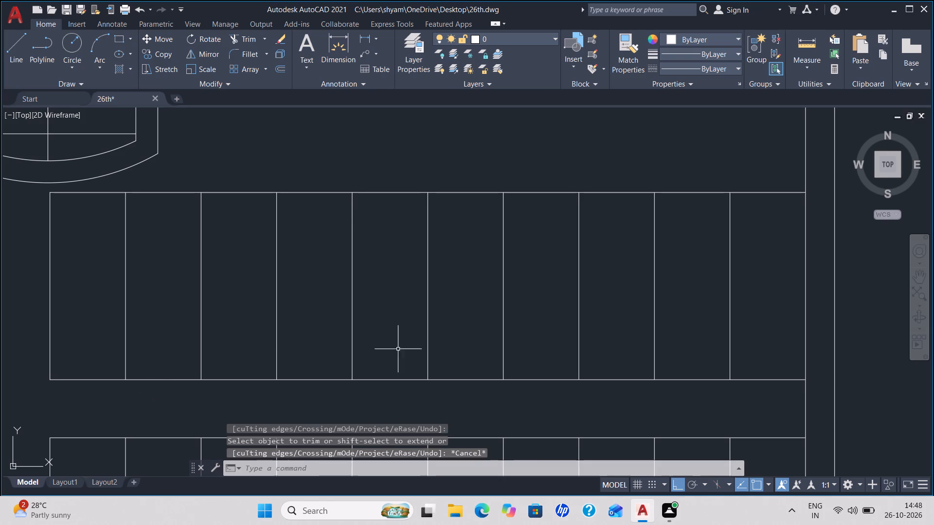
Move the living room seating group with its coffee table and rug straight up, away from the new stair flight.
scroll(452, 348, down, 2)
middle_drag(372, 287, 397, 323)
click(444, 292)
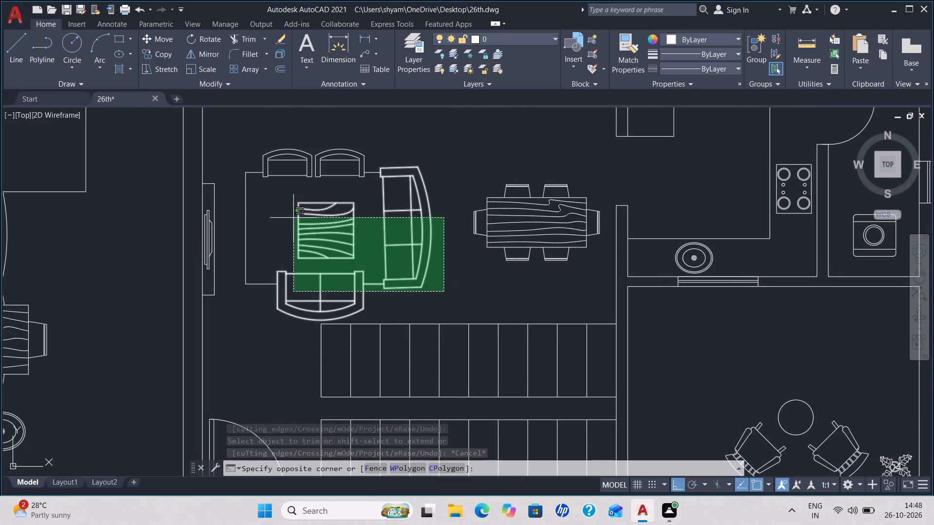
click(229, 156)
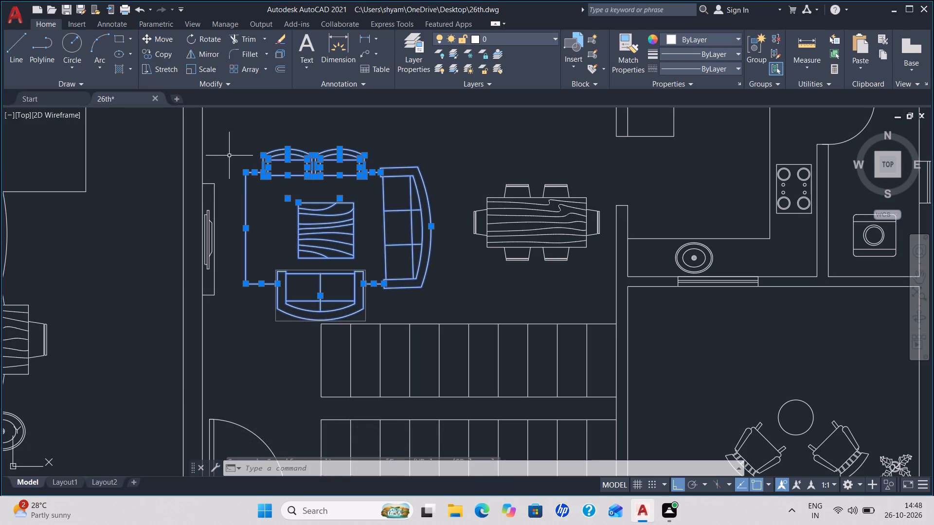
text(m)
key(space)
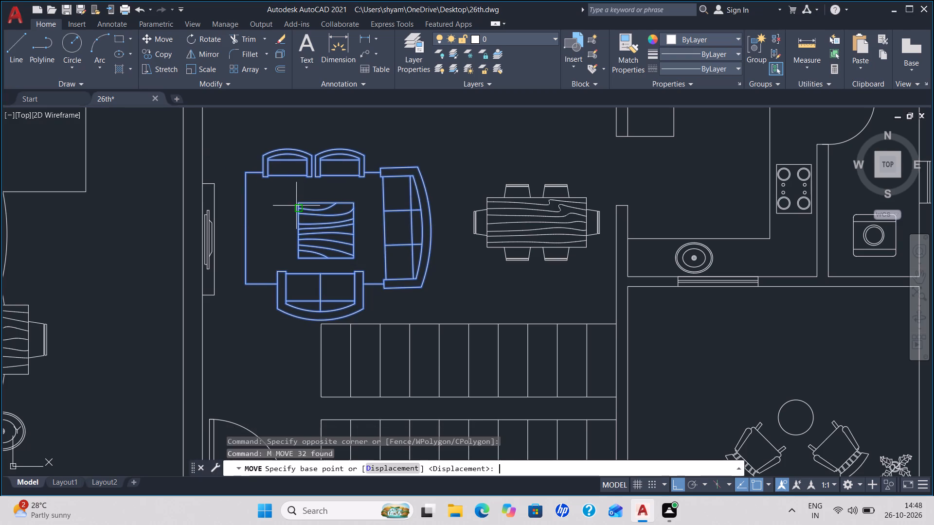
click(330, 234)
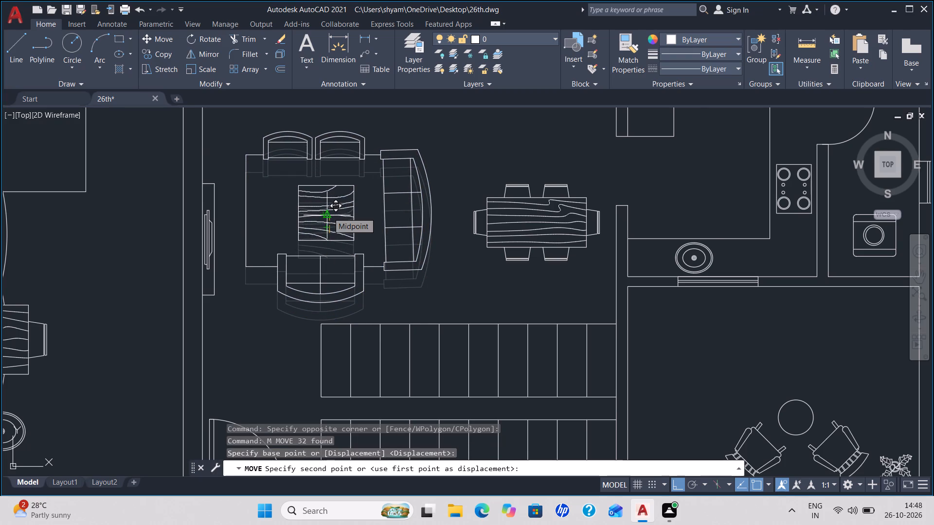
scroll(328, 212, up, 2)
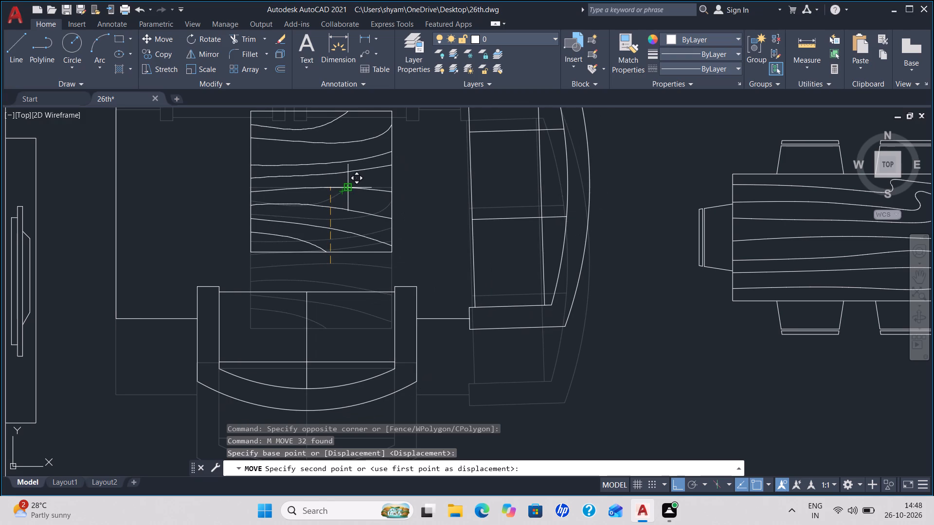
click(351, 187)
Move the wall TV and its cabinet outline straight up along the living room wall, in line with the shifted seating group.
scroll(351, 187, down, 2)
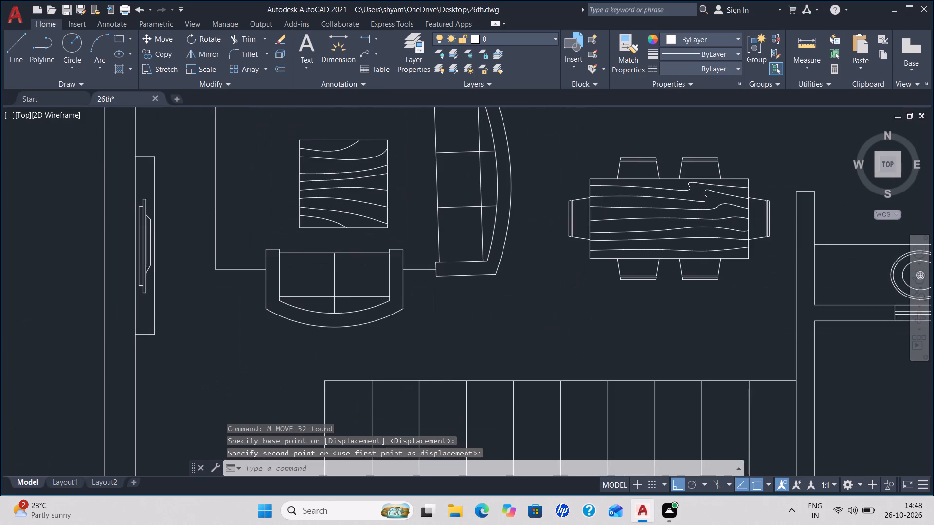
scroll(351, 187, down, 1)
middle_drag(352, 180, 479, 366)
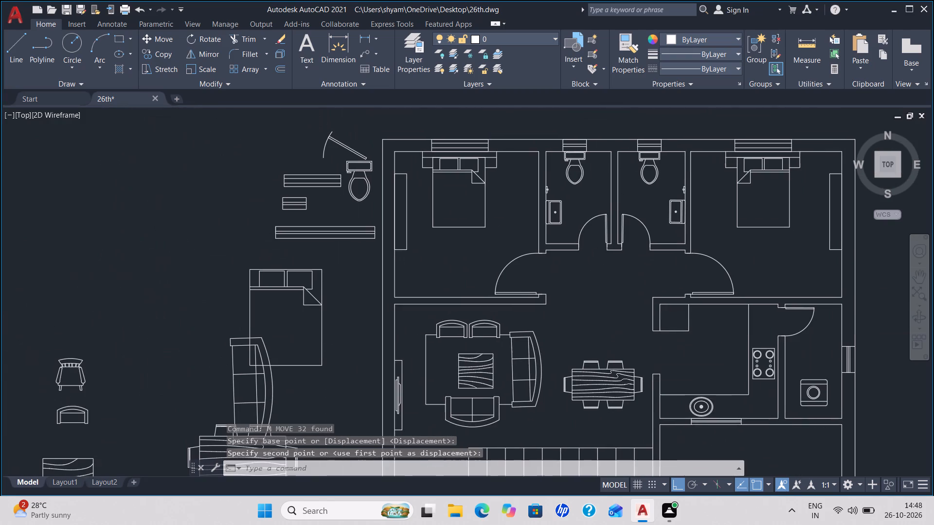
middle_drag(403, 389, 420, 318)
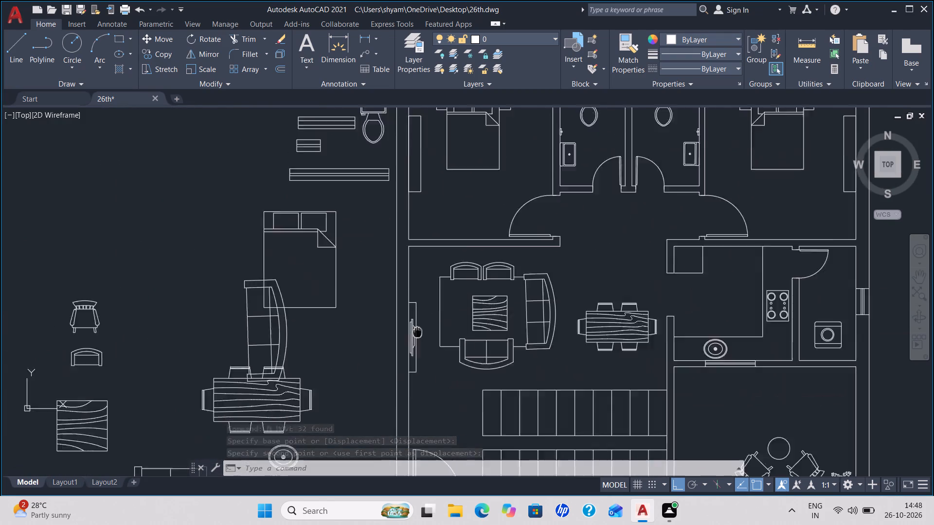
middle_drag(420, 318, 434, 242)
scroll(434, 241, up, 3)
click(447, 337)
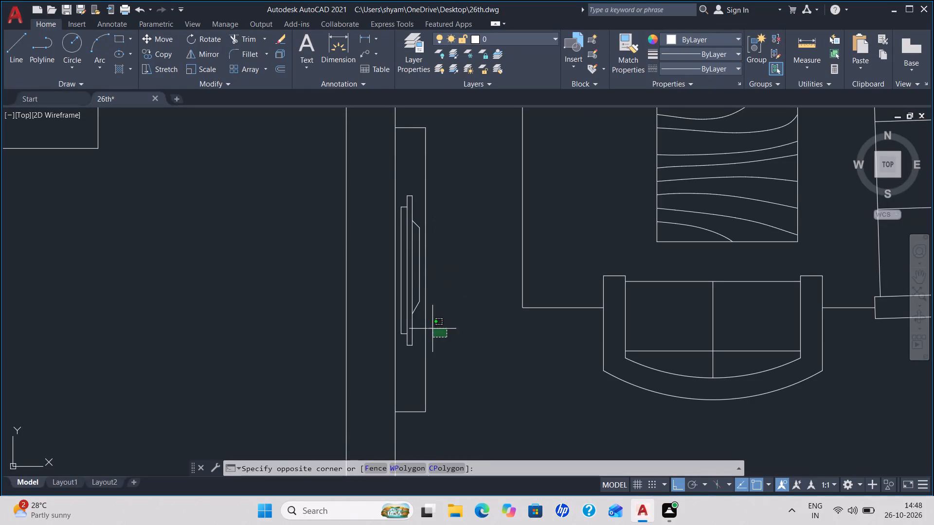
click(401, 295)
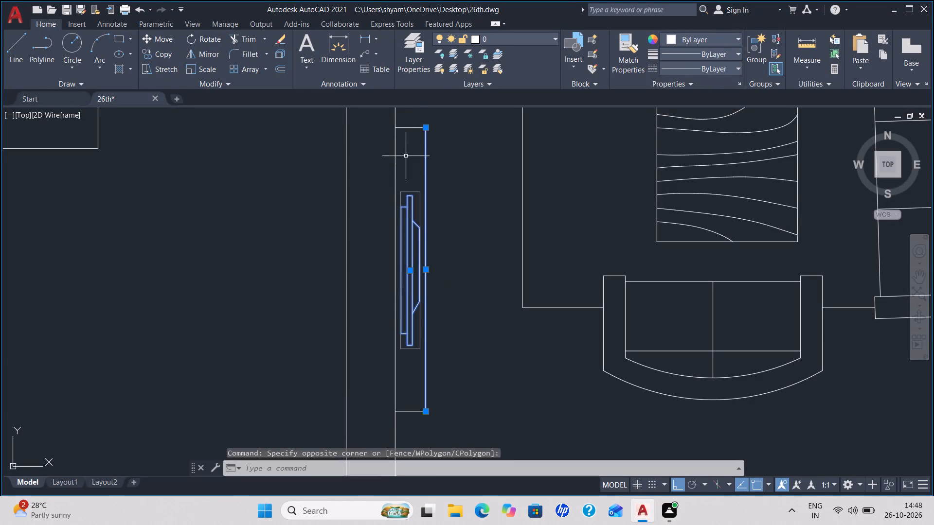
click(410, 128)
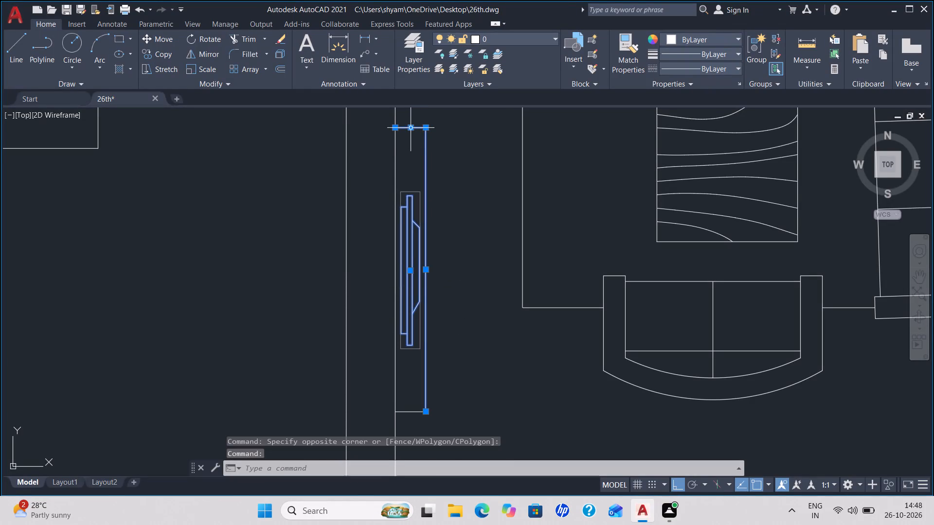
click(405, 412)
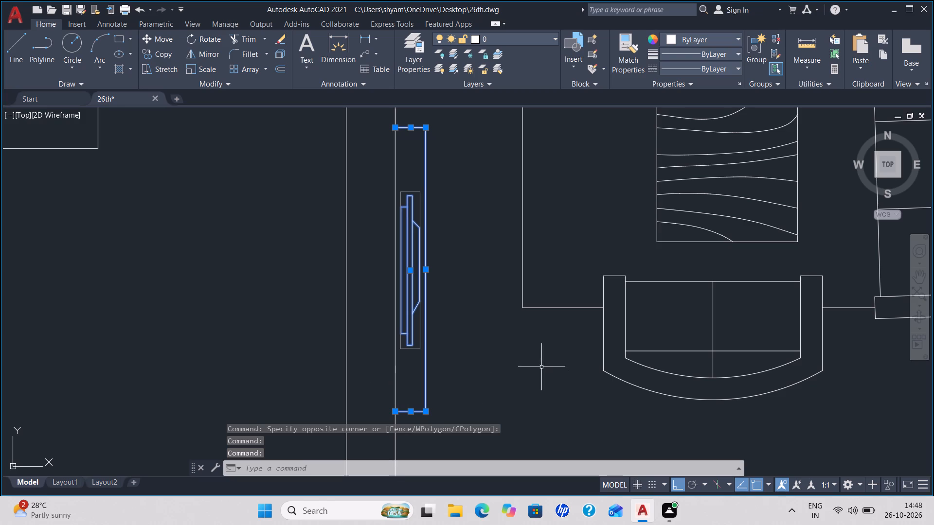
key(m)
key(Return)
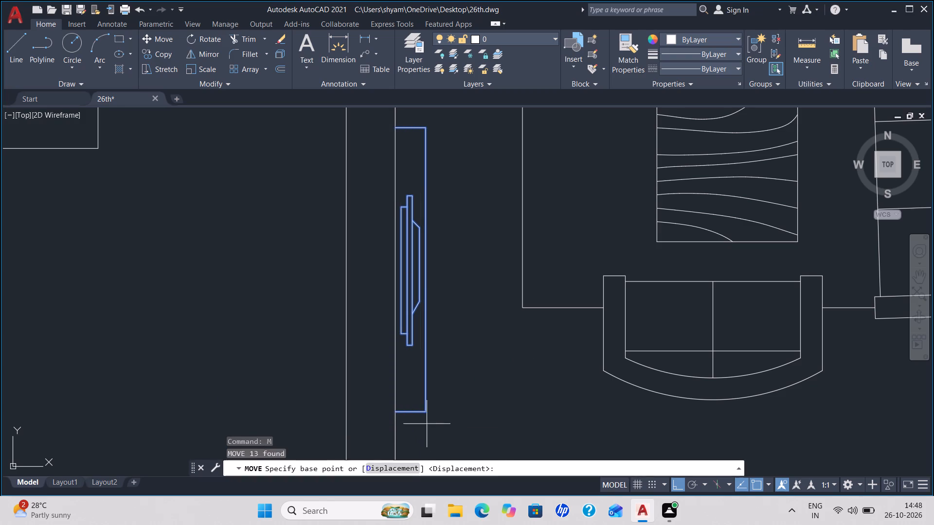
click(395, 415)
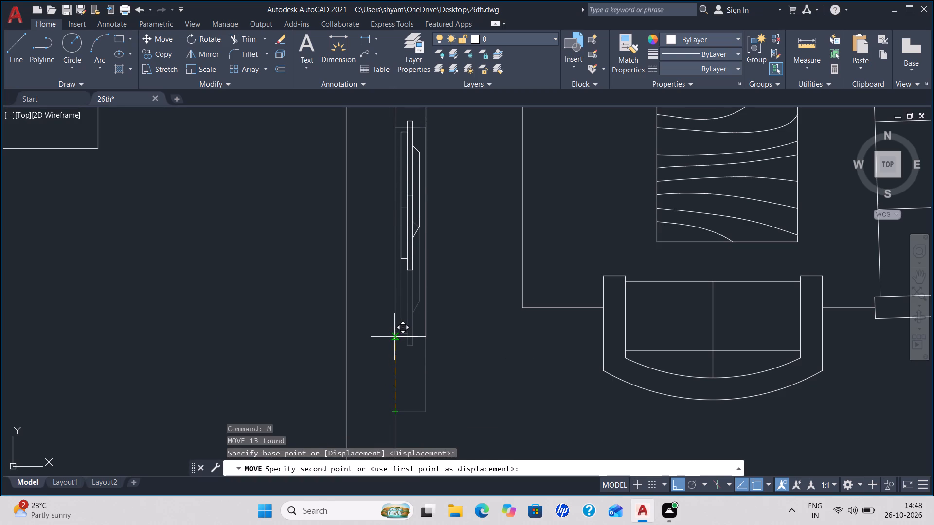
click(394, 337)
Draw a line about 3.9 long from the wall, just below the upper flight's lower edge, and close its free end up to that edge.
scroll(547, 374, down, 2)
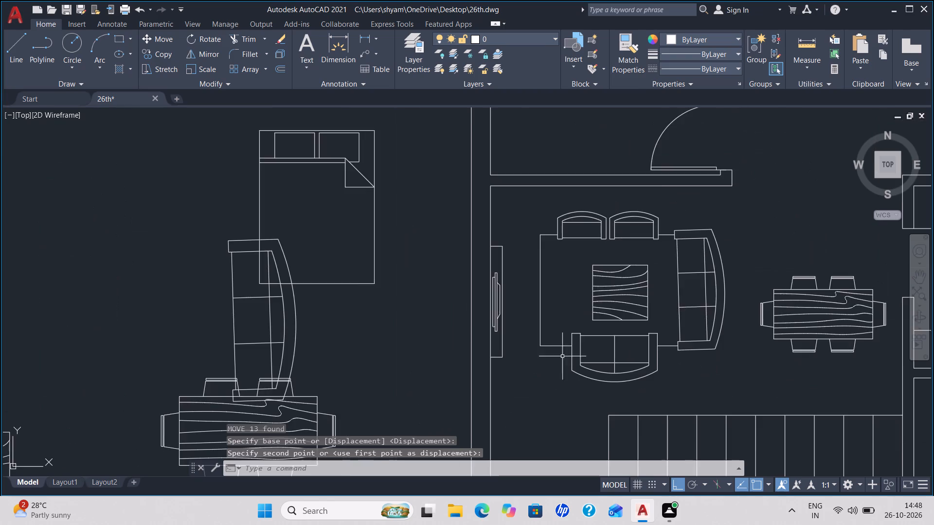
scroll(565, 354, down, 1)
middle_drag(669, 386, 570, 280)
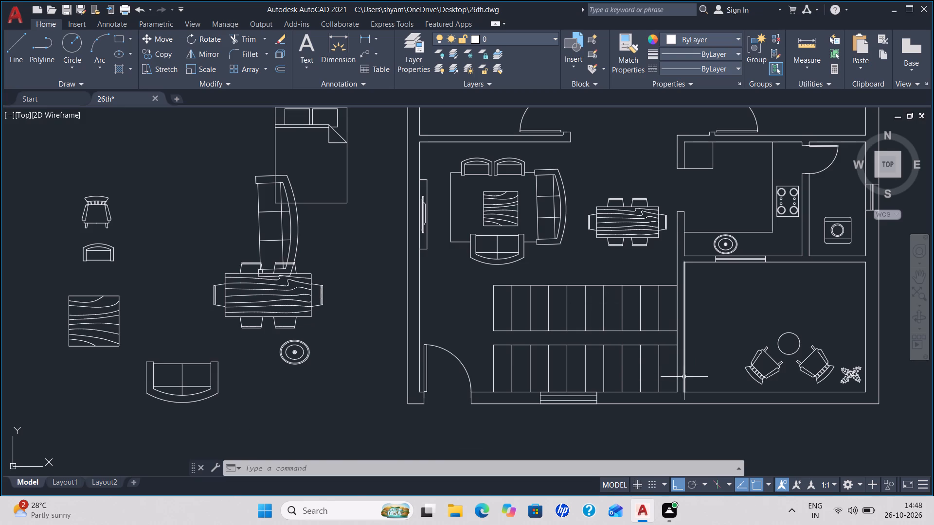
scroll(671, 337, up, 4)
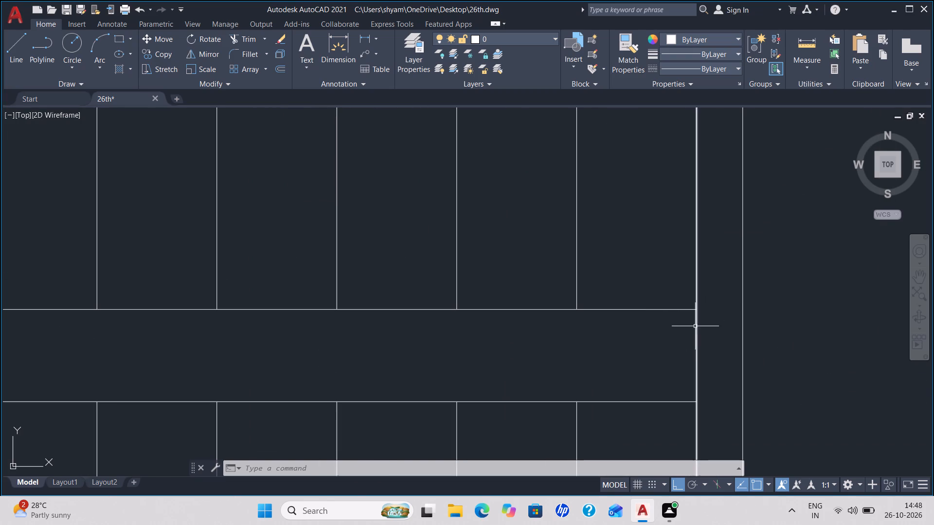
key(l)
key(Return)
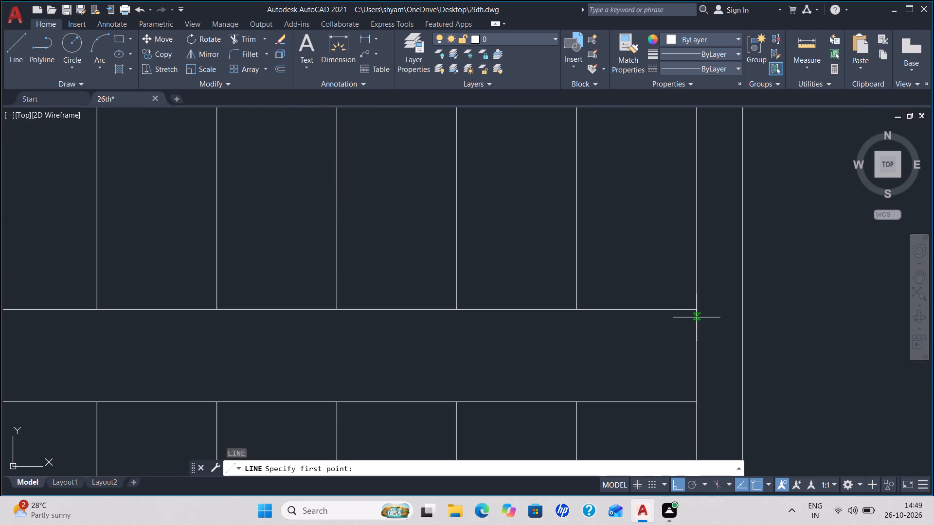
click(697, 316)
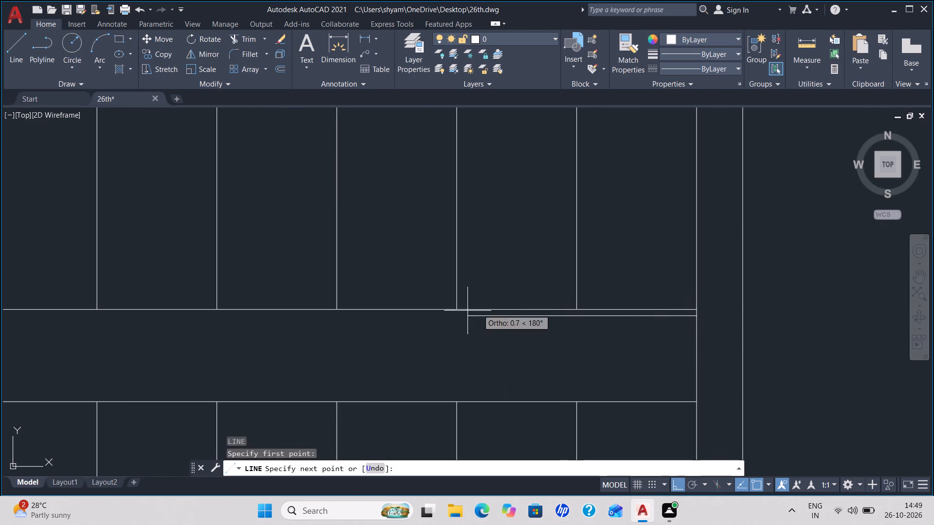
middle_drag(172, 303, 605, 366)
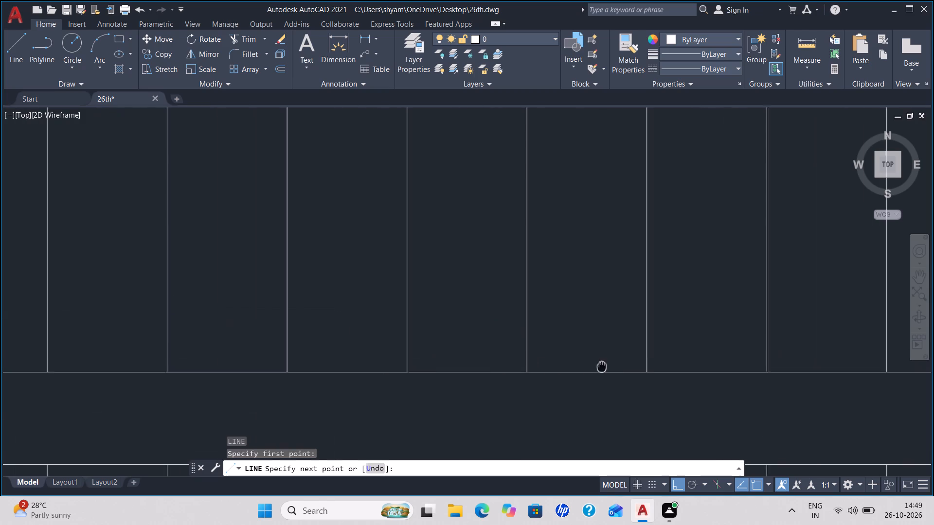
middle_drag(605, 366, 611, 367)
middle_drag(167, 325, 486, 323)
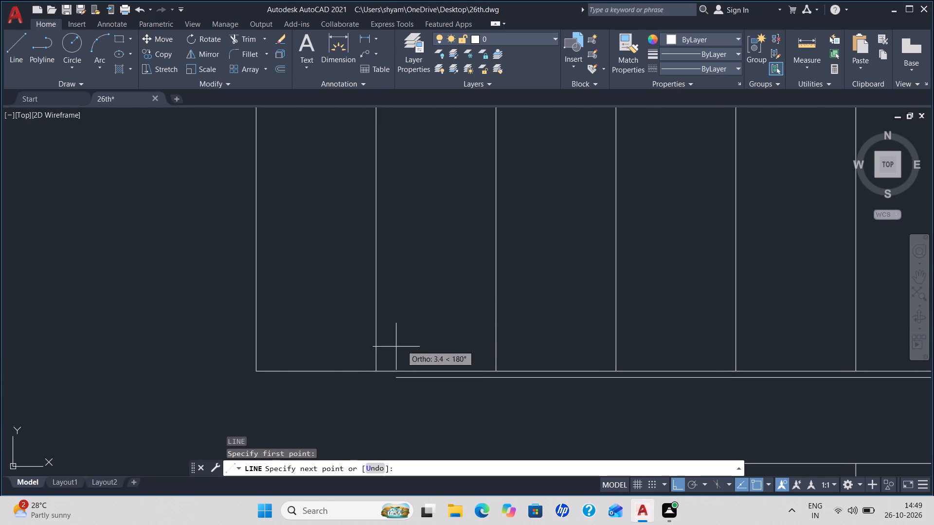
click(253, 374)
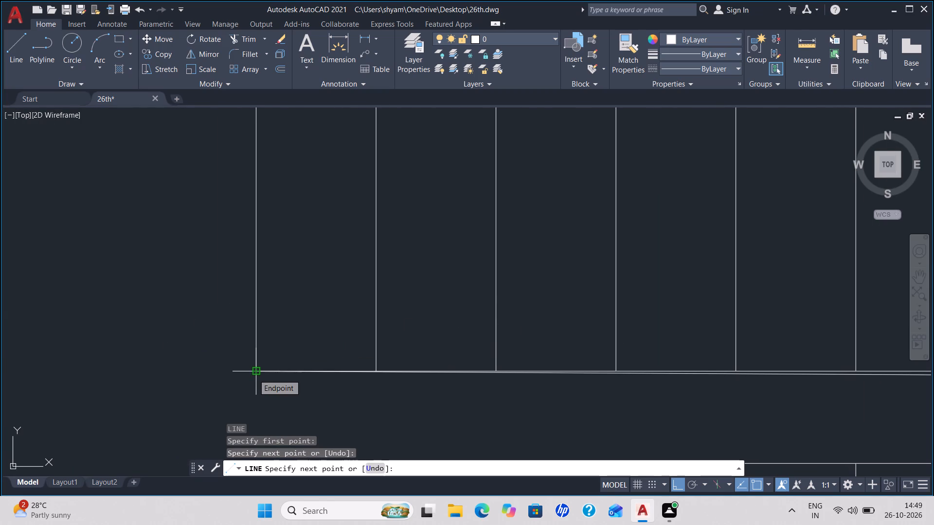
key(u)
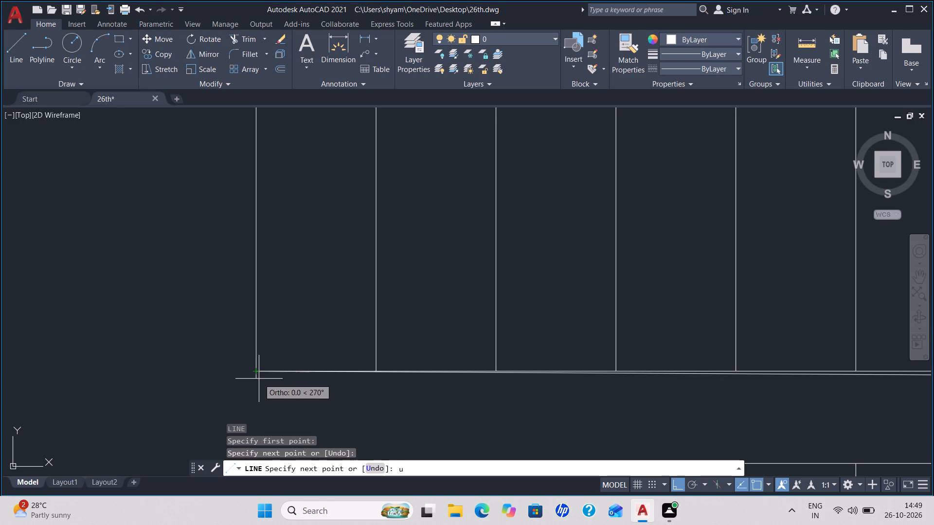
key(Return)
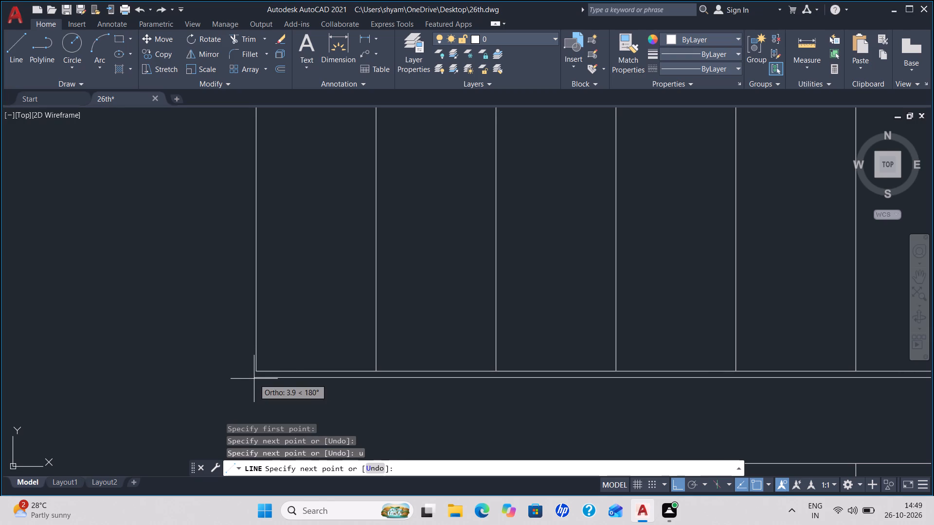
scroll(254, 376, up, 3)
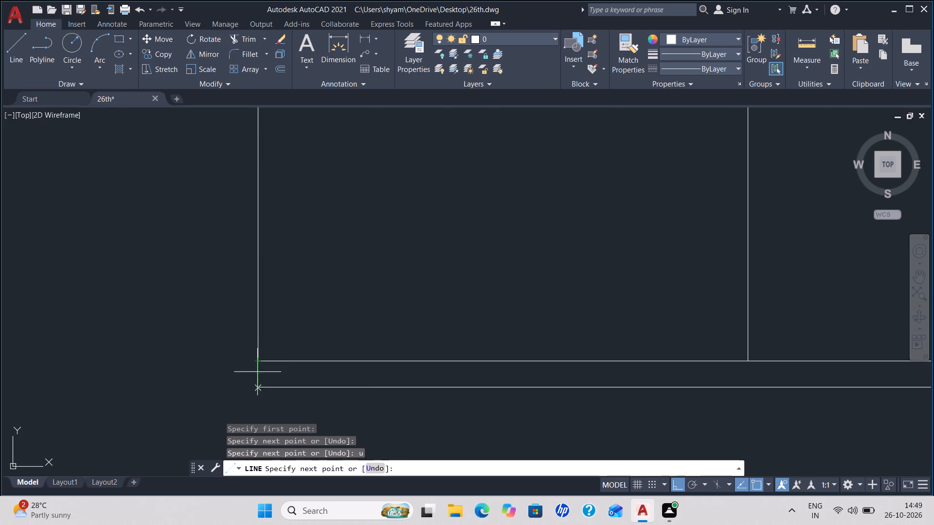
click(257, 387)
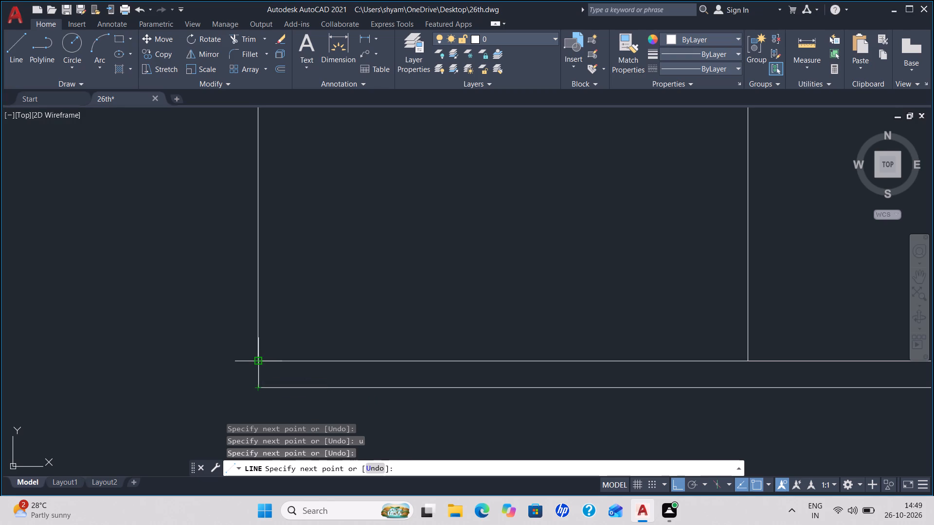
click(258, 358)
key(Escape)
scroll(359, 379, down, 3)
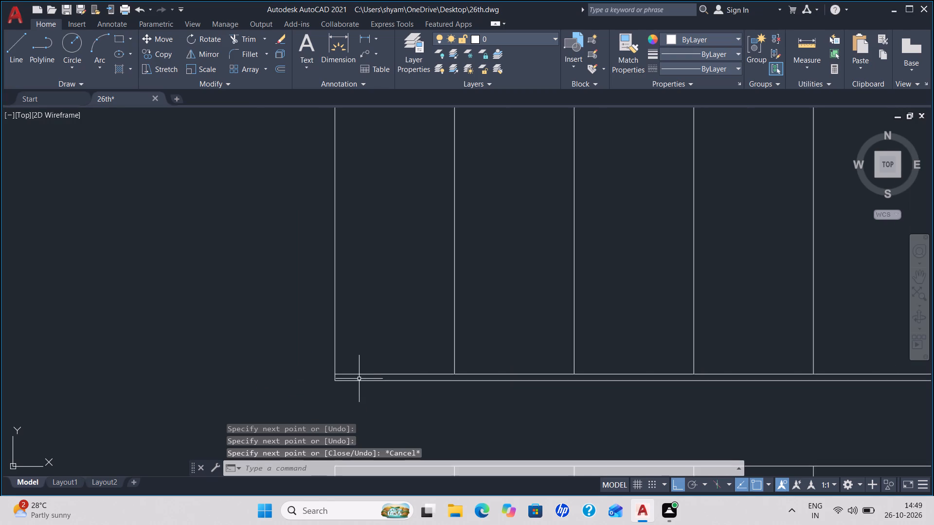
Draw a matching line from the wall just above the lower flight's upper edge, and close its free end down to the first riser.
scroll(359, 379, down, 2)
scroll(808, 417, up, 2)
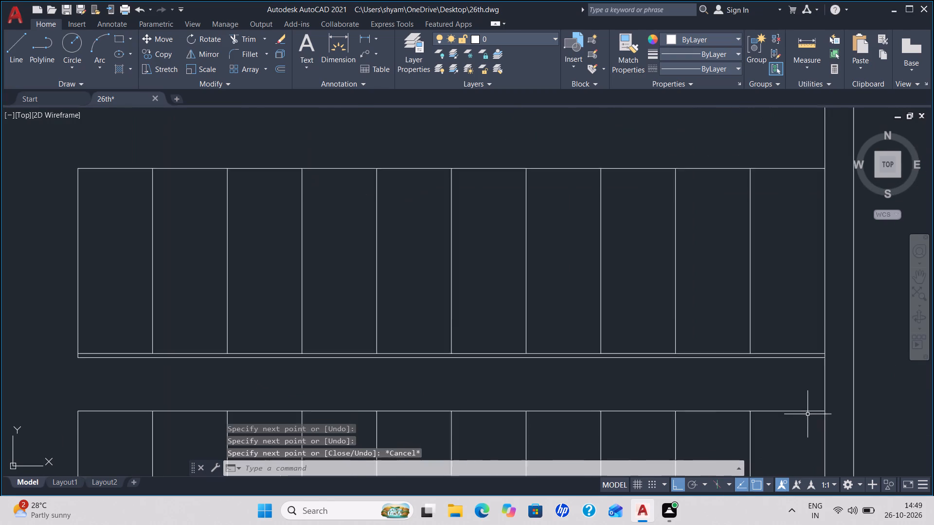
scroll(835, 411, up, 1)
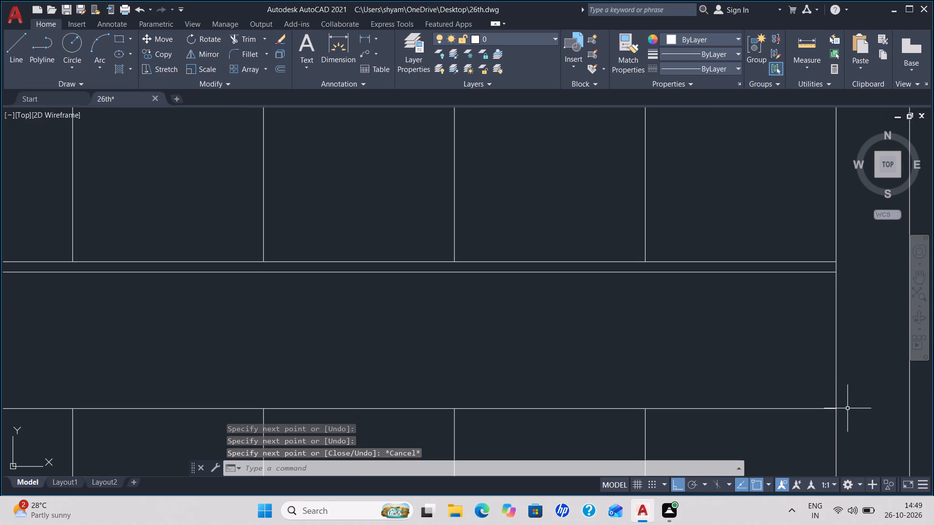
key(space)
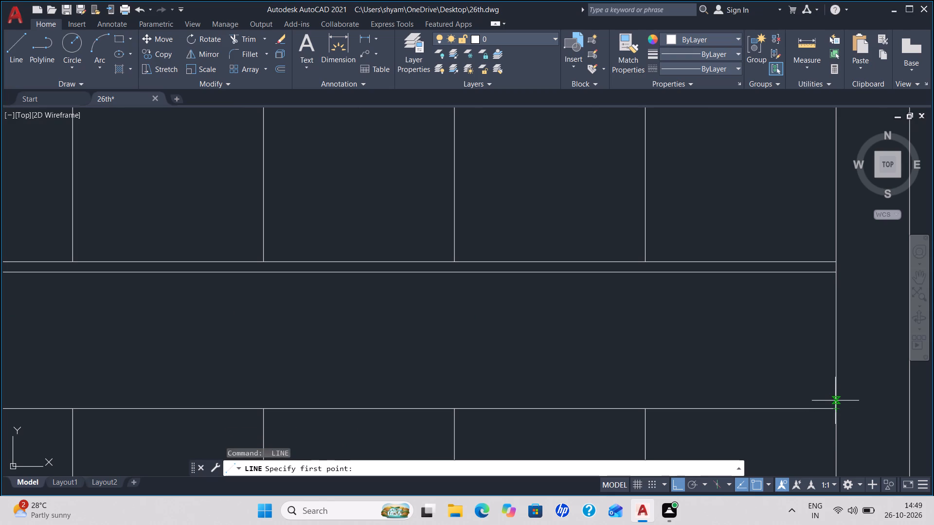
click(835, 401)
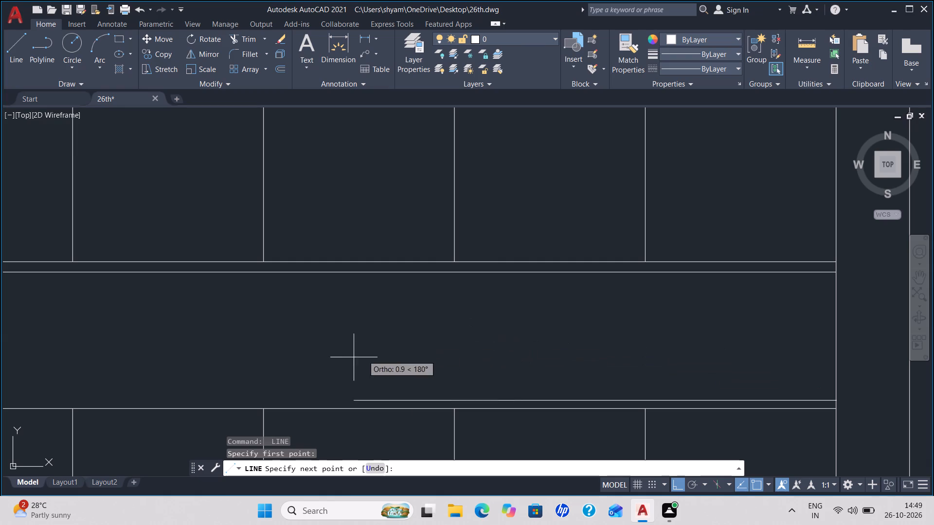
middle_drag(318, 359, 775, 416)
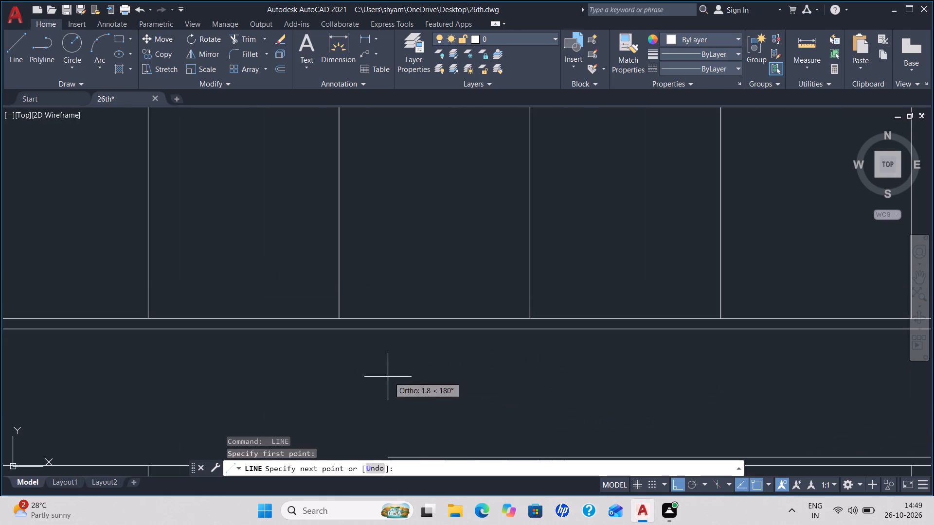
middle_drag(347, 370, 758, 264)
scroll(274, 285, down, 2)
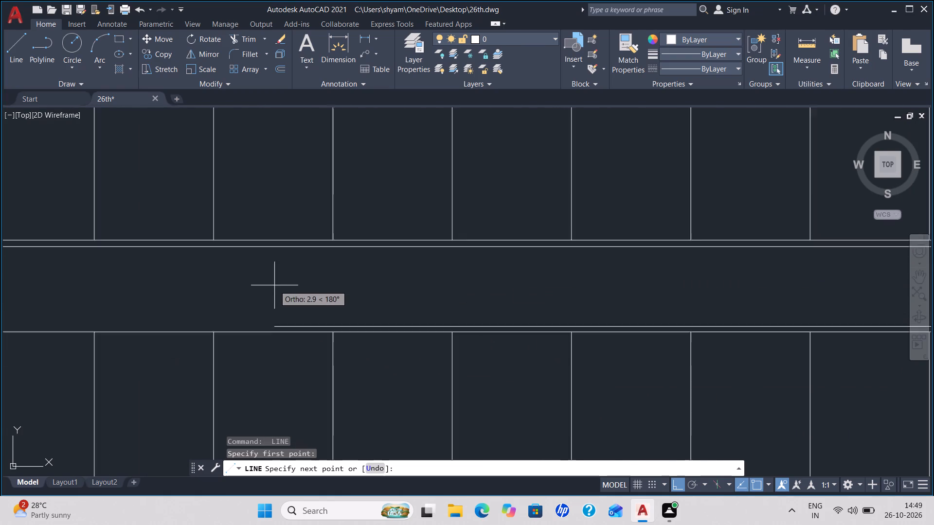
middle_drag(98, 275, 392, 276)
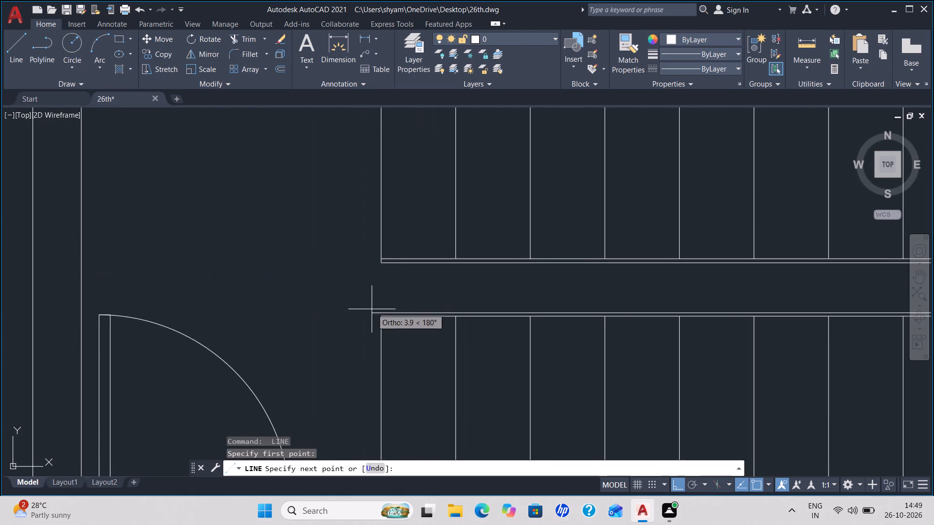
scroll(377, 304, up, 3)
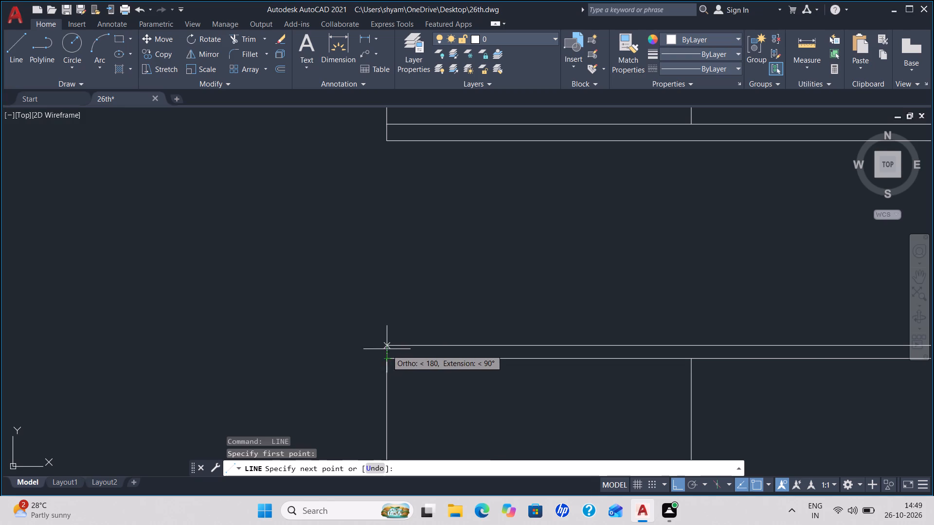
click(387, 346)
click(385, 360)
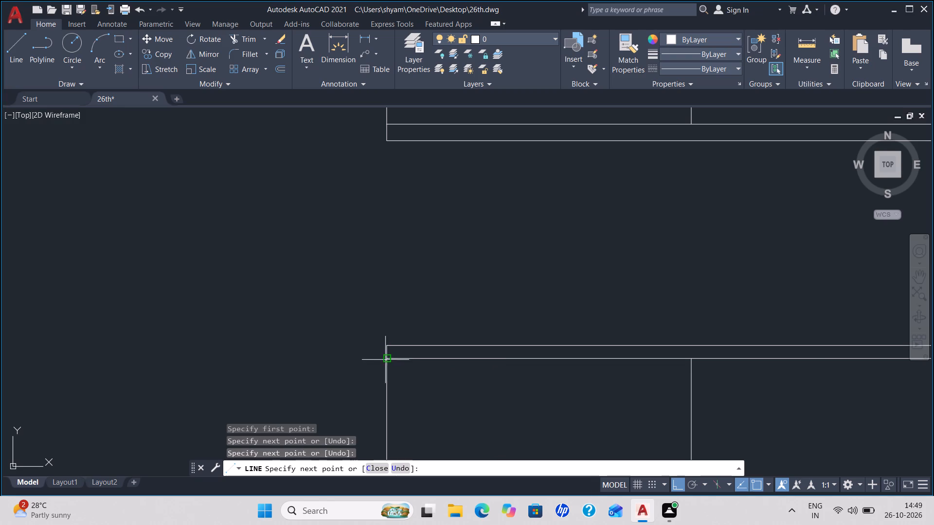
key(Escape)
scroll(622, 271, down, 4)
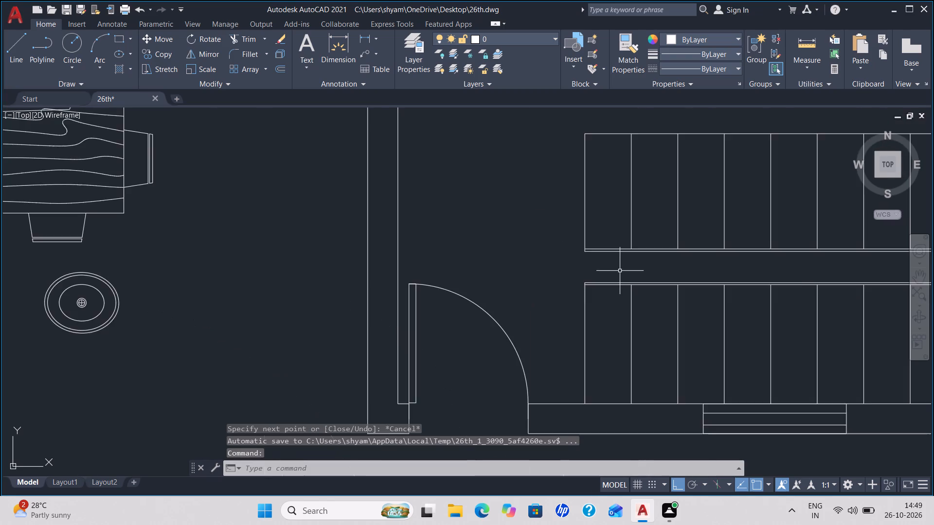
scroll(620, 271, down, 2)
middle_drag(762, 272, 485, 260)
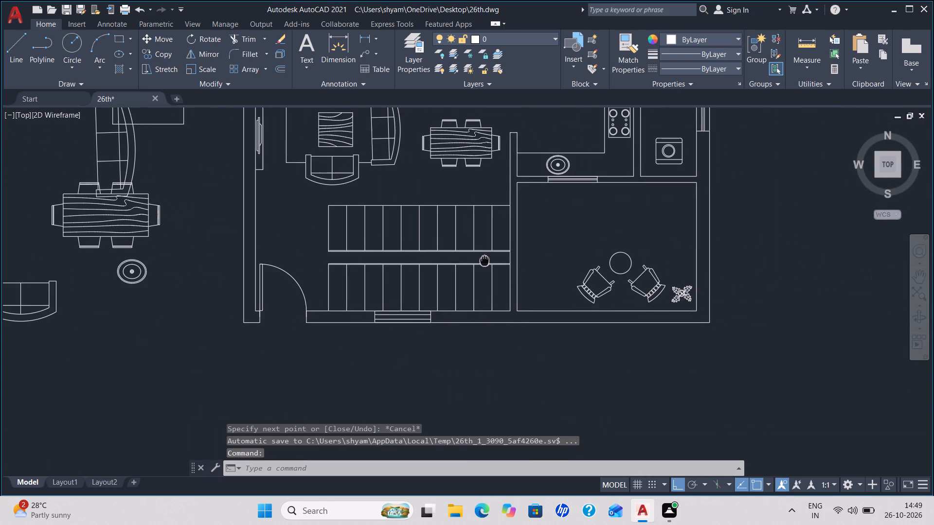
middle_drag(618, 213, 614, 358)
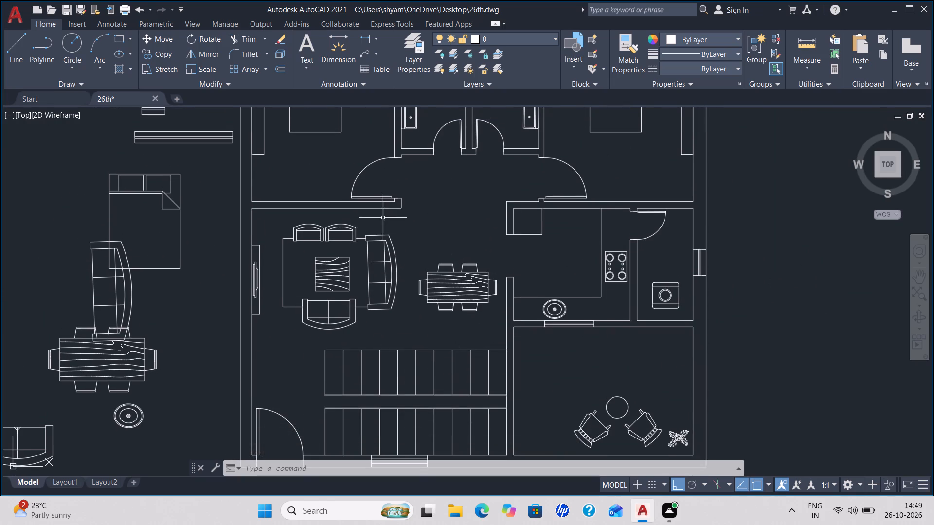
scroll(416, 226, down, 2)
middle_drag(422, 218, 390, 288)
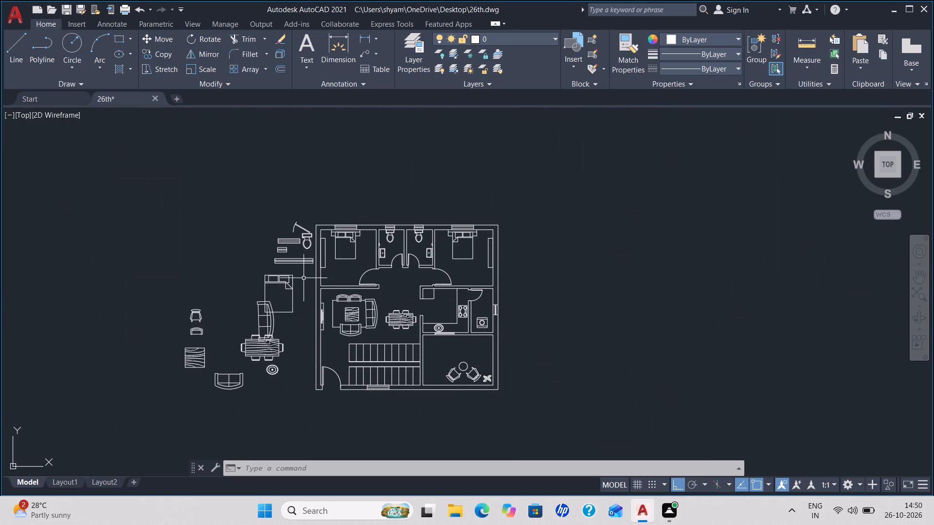
Delete all the spare furniture and fixture blocks lying outside the floor plan, beside its left exterior wall.
click(305, 391)
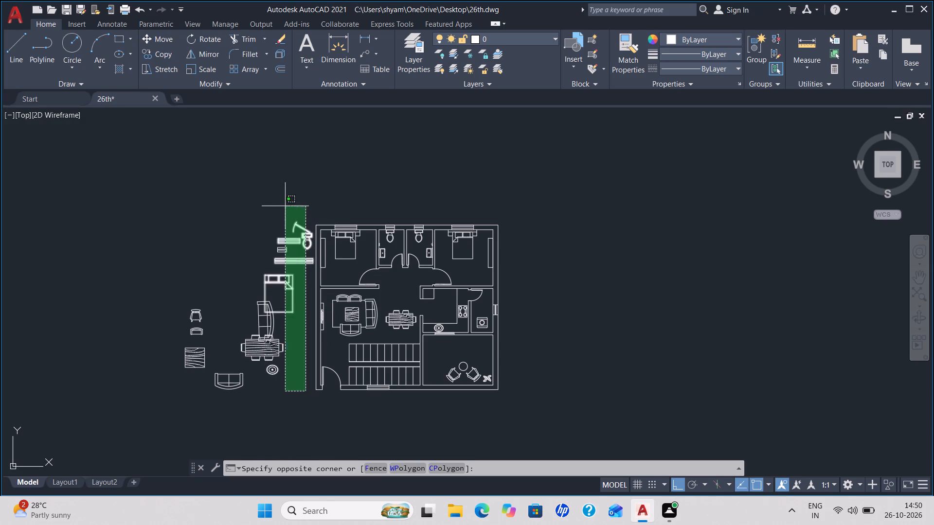
click(177, 198)
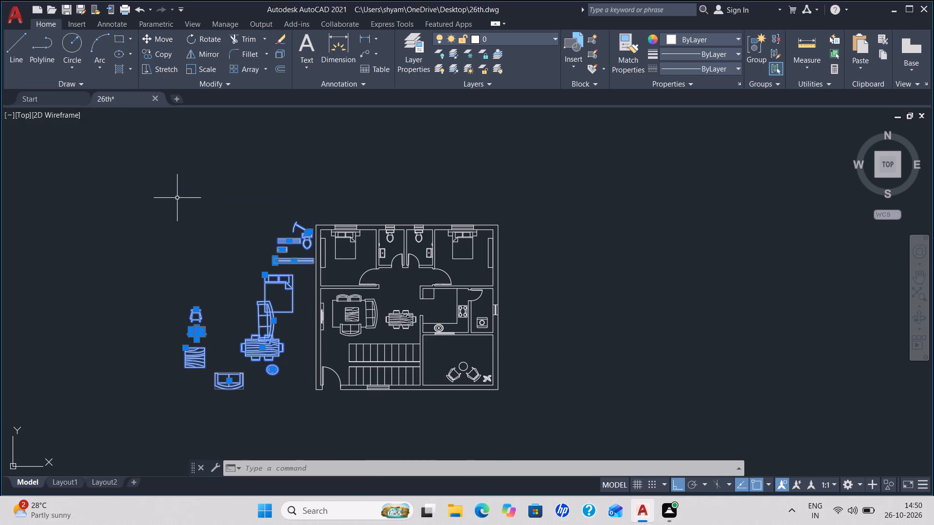
key(Delete)
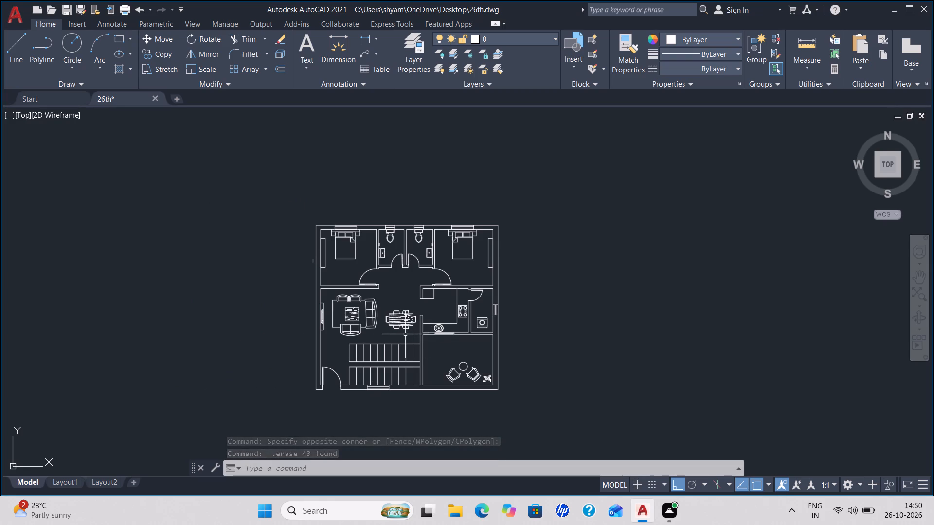
Draw a short line across the outer wall from the upper-right inner corner of the room with the round table.
scroll(465, 350, up, 4)
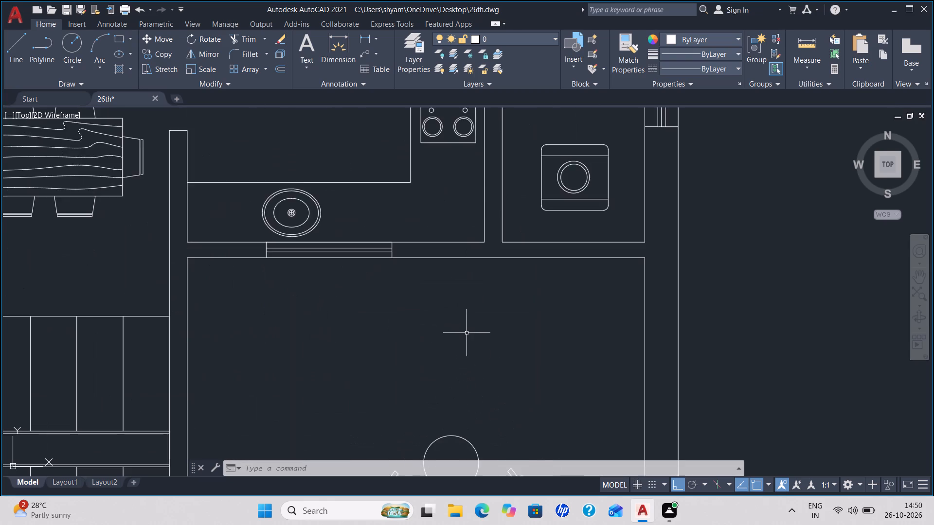
scroll(467, 333, up, 1)
middle_drag(443, 337, 498, 254)
scroll(498, 254, down, 1)
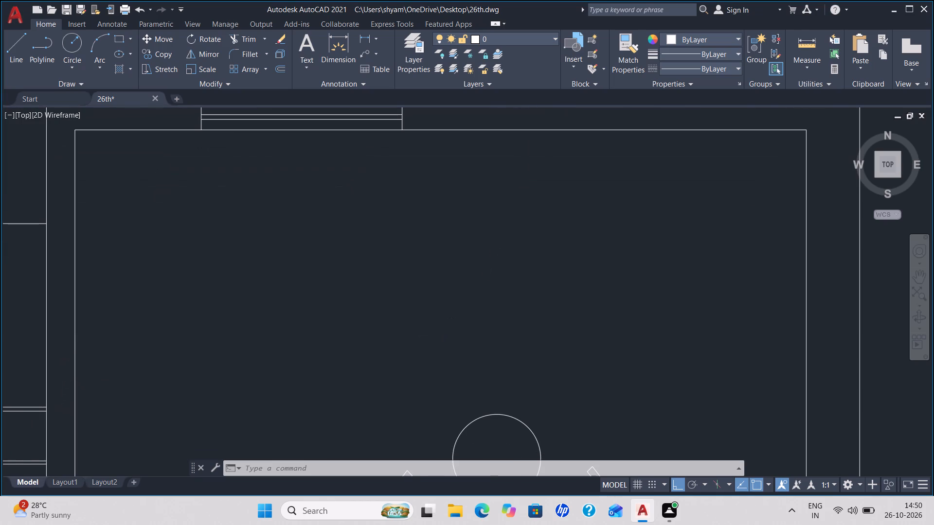
middle_drag(424, 287, 392, 230)
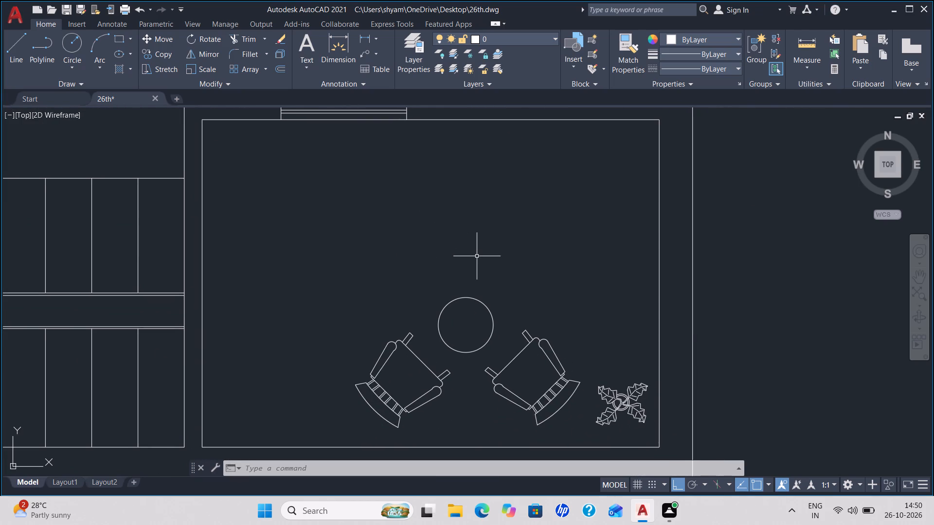
key(l)
key(Return)
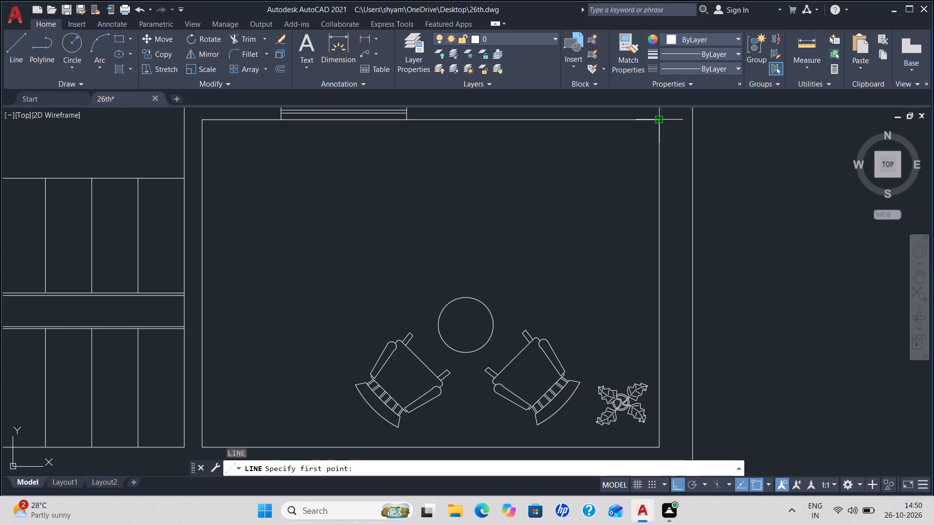
click(663, 121)
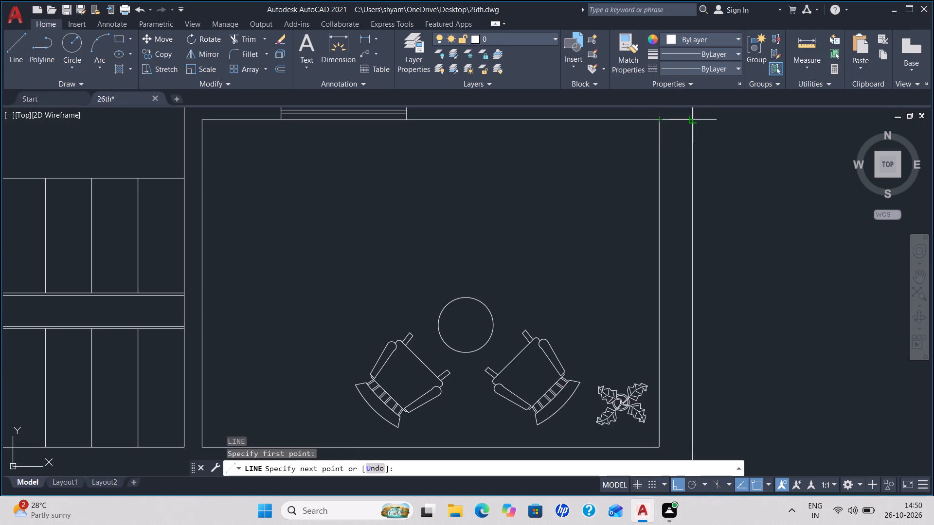
click(692, 119)
key(Escape)
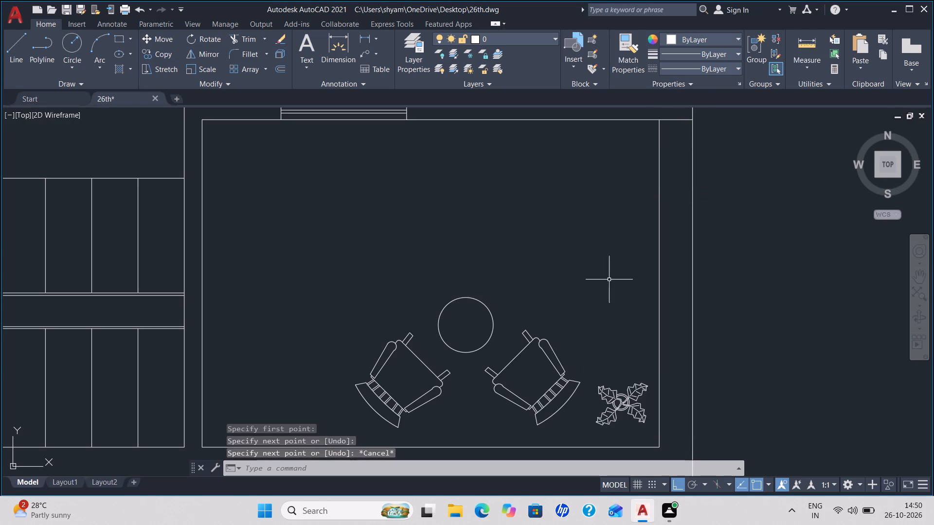
Draw a short line from the round-table room's lower-left inner corner straight down to the outer wall face.
middle_drag(556, 336, 664, 152)
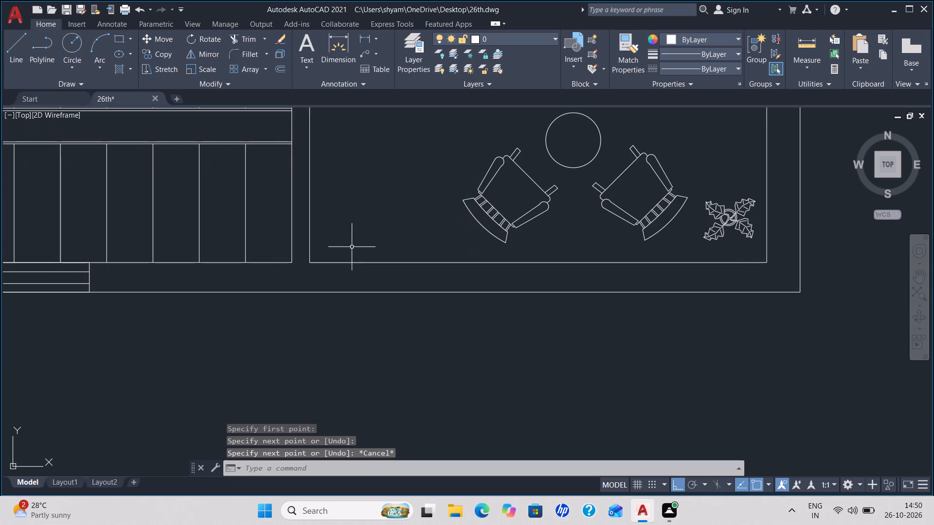
key(space)
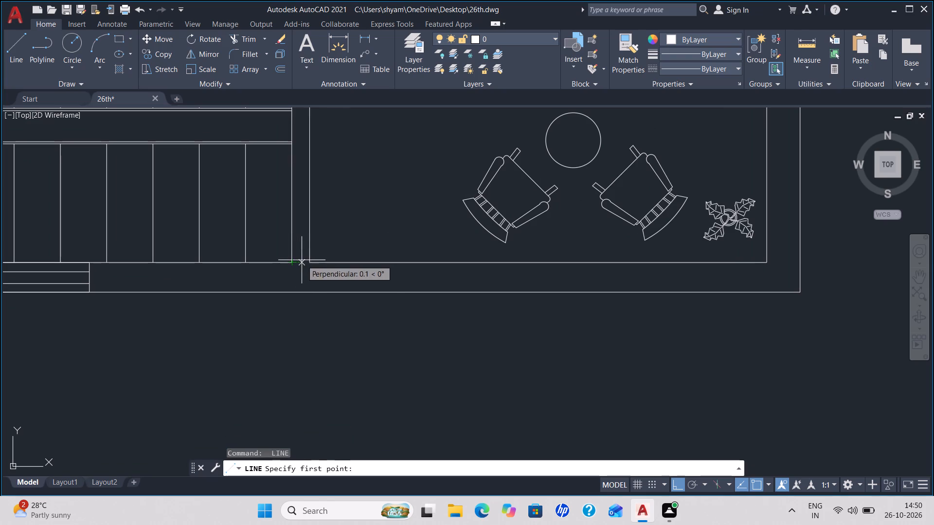
click(308, 263)
click(306, 293)
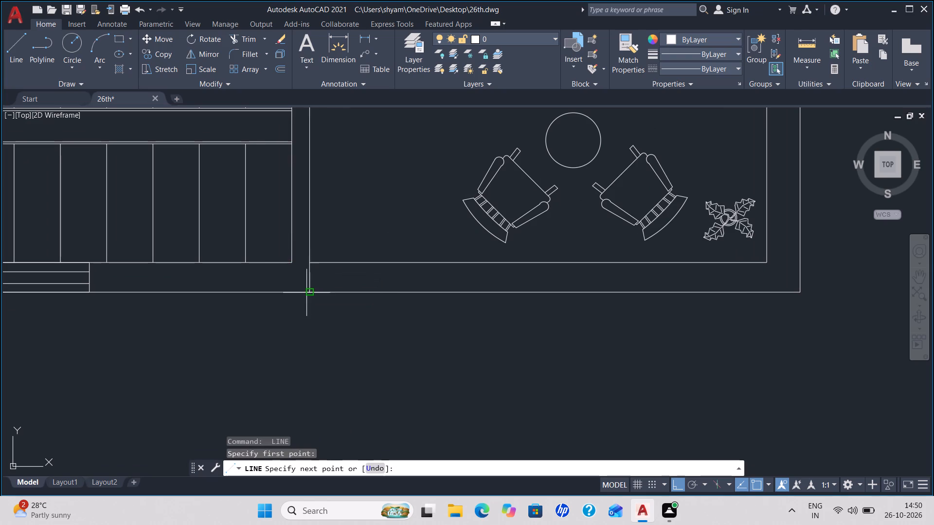
key(Escape)
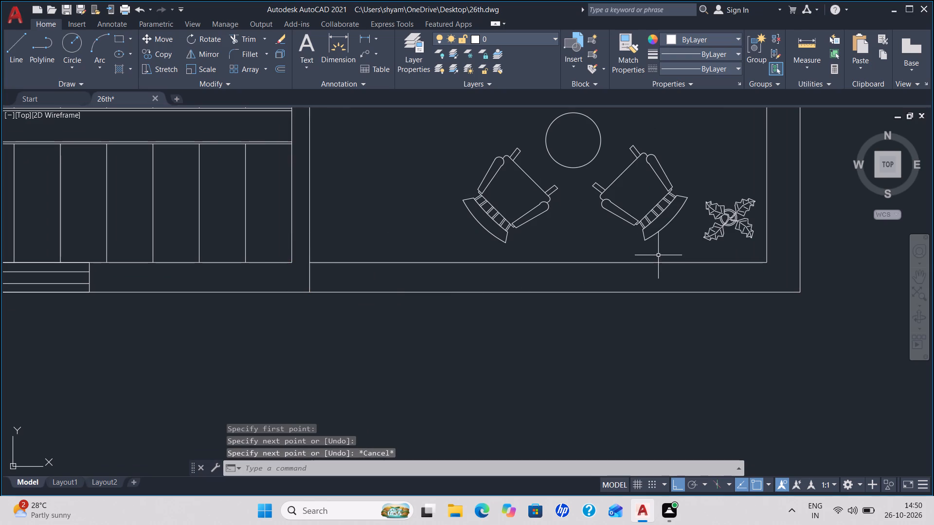
Draw a mid-wall line about 4 long from the lower closing line's midpoint, continuing it up the right wall to the upper closing line.
middle_drag(659, 249, 578, 294)
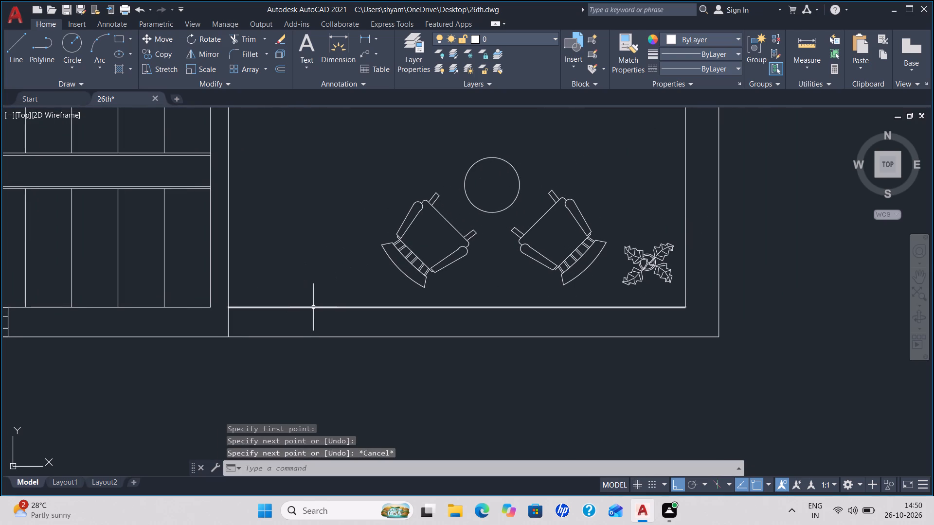
key(l)
key(Return)
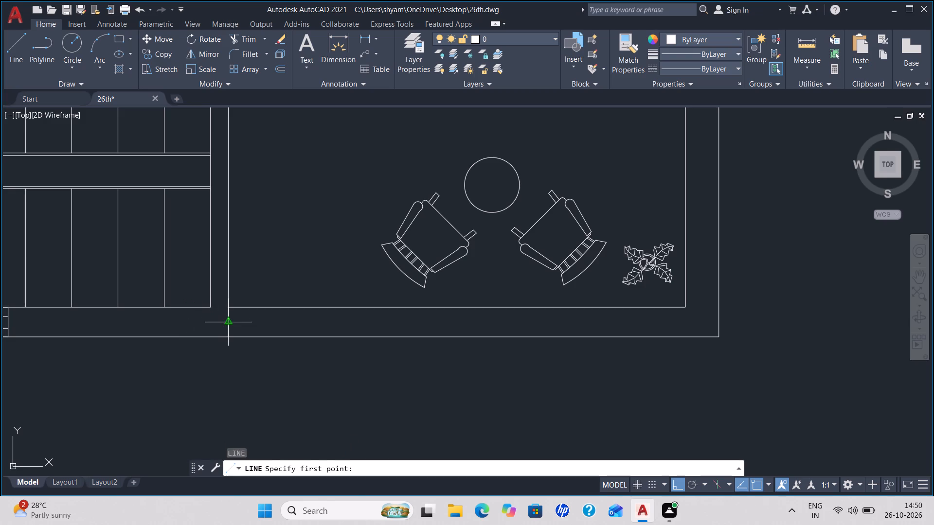
click(229, 325)
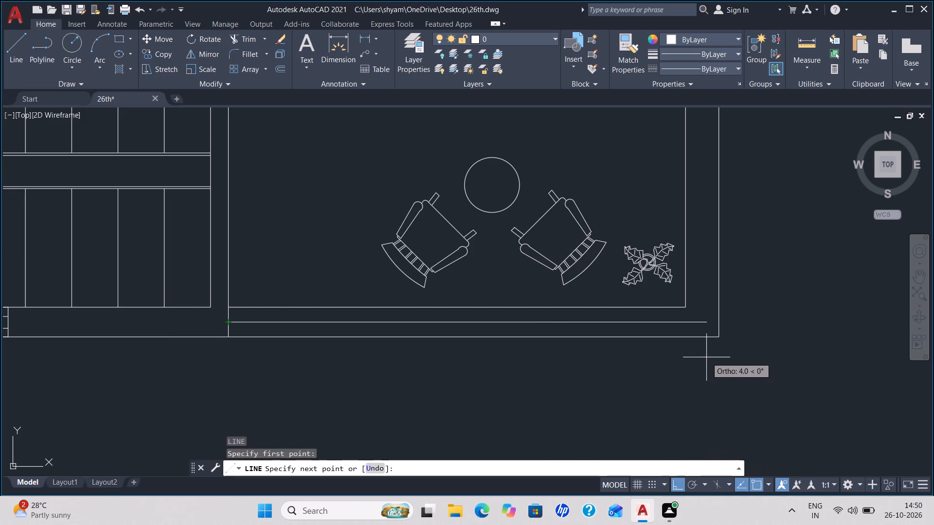
click(700, 351)
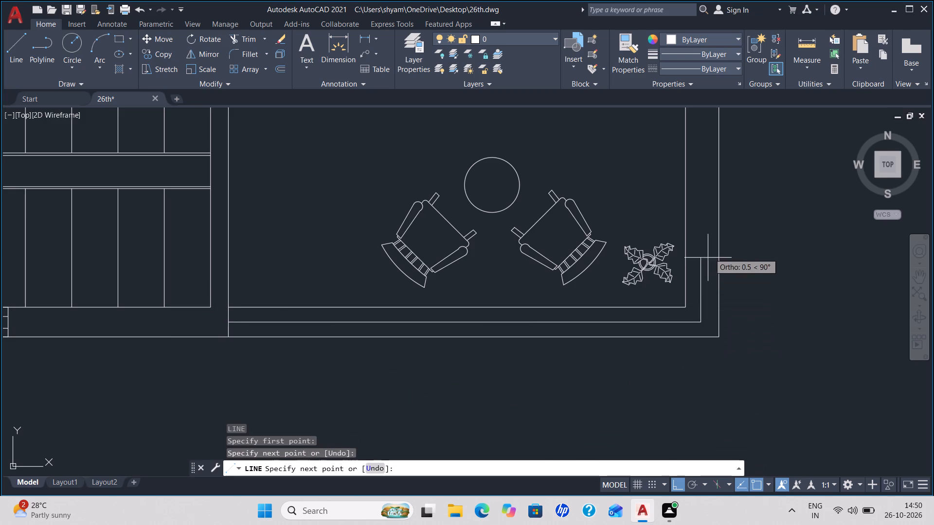
middle_drag(707, 230, 672, 423)
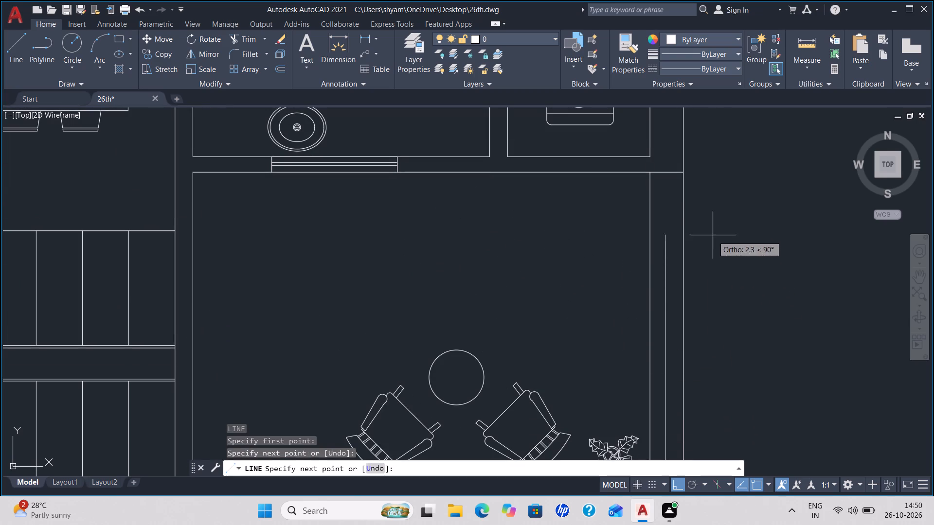
click(669, 172)
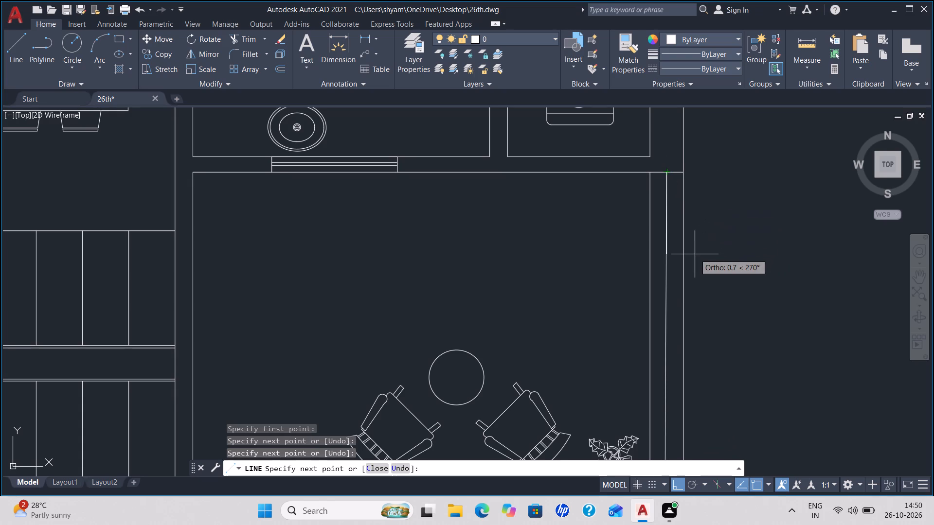
key(Escape)
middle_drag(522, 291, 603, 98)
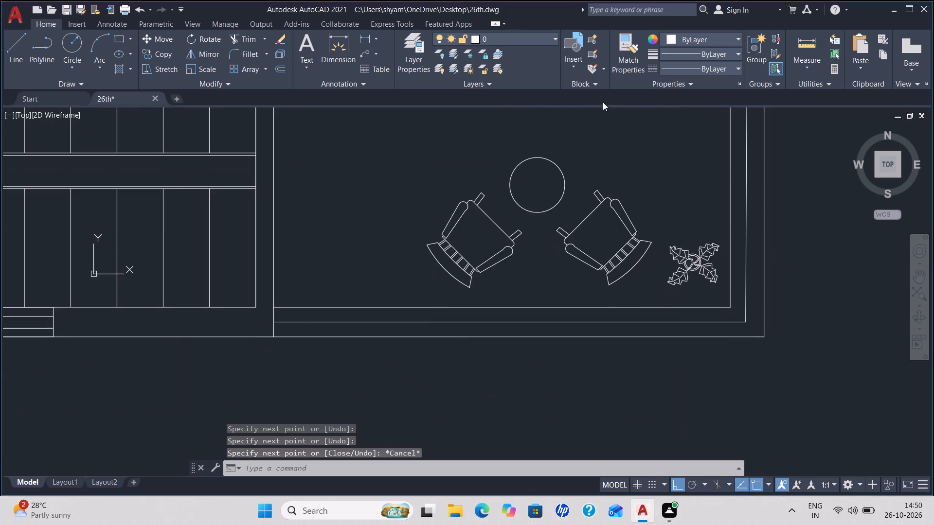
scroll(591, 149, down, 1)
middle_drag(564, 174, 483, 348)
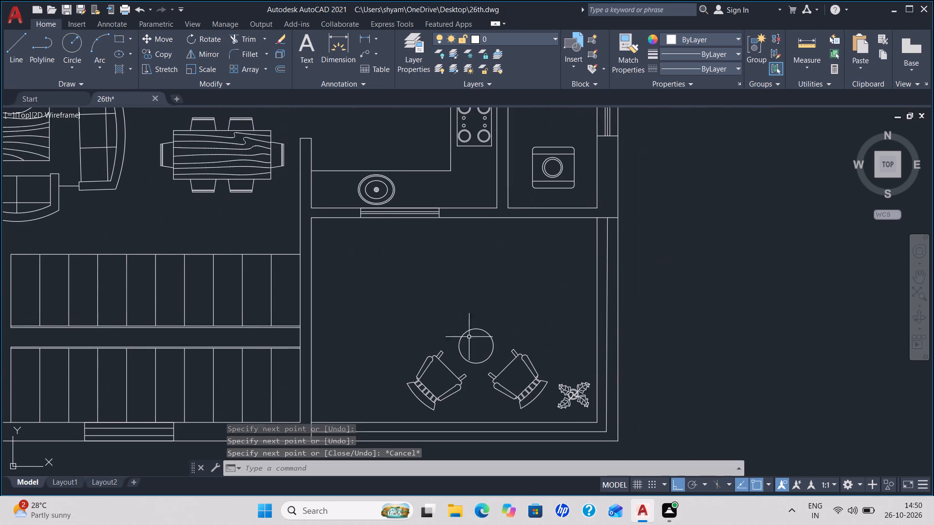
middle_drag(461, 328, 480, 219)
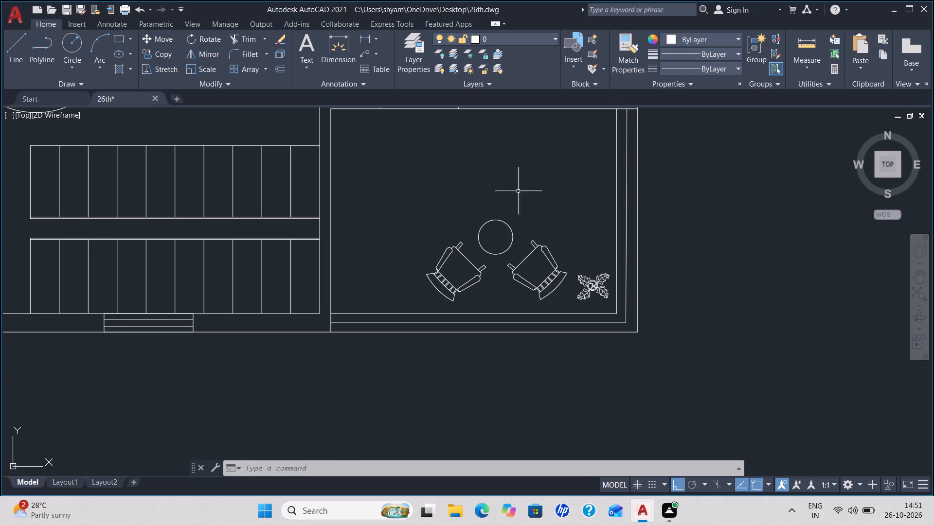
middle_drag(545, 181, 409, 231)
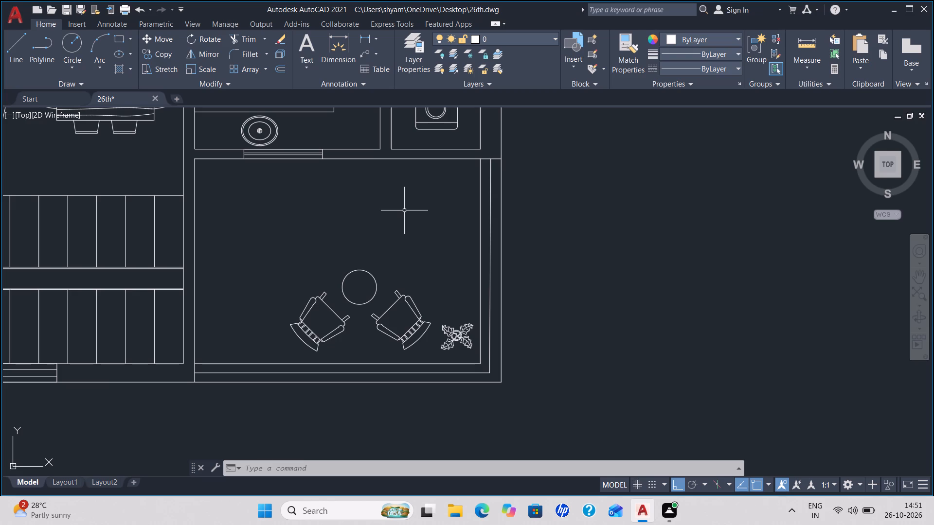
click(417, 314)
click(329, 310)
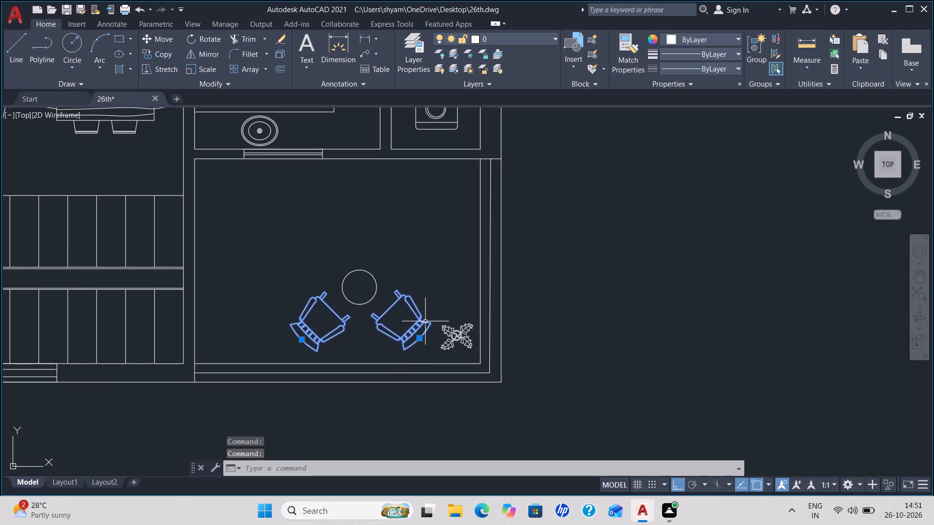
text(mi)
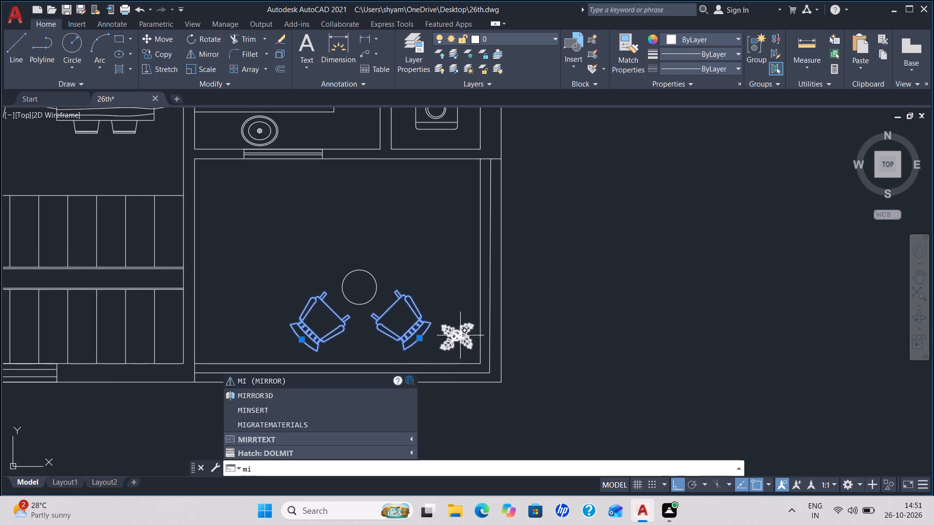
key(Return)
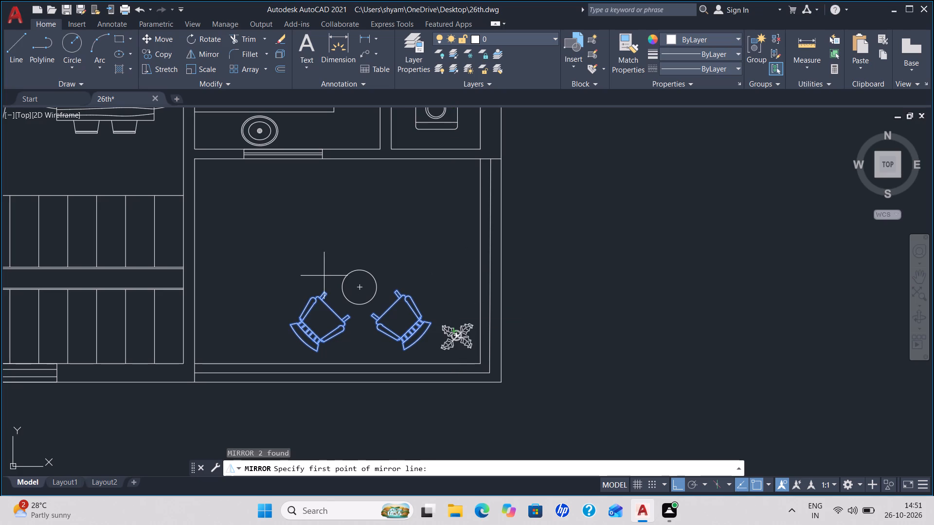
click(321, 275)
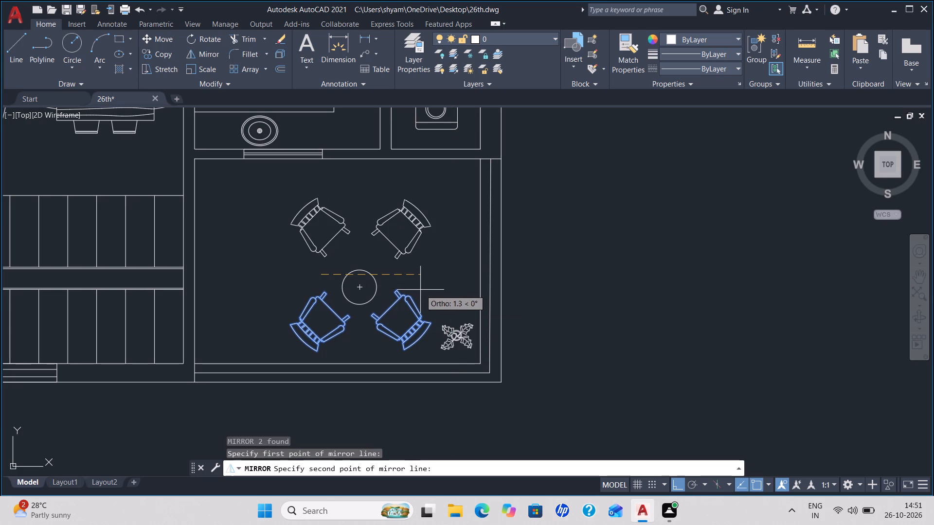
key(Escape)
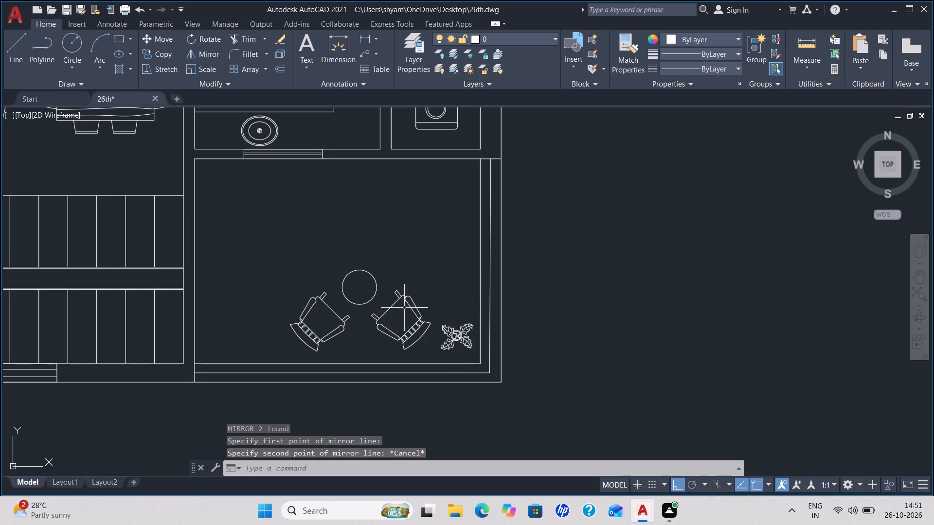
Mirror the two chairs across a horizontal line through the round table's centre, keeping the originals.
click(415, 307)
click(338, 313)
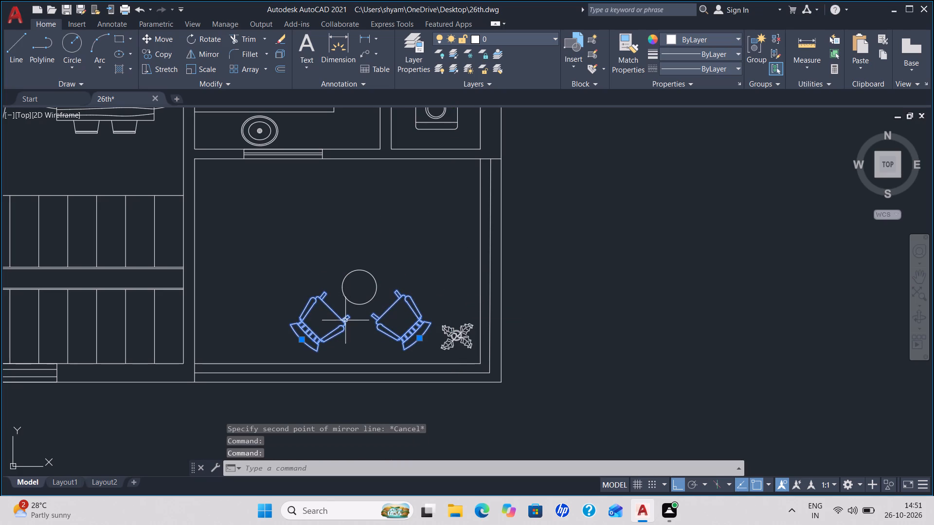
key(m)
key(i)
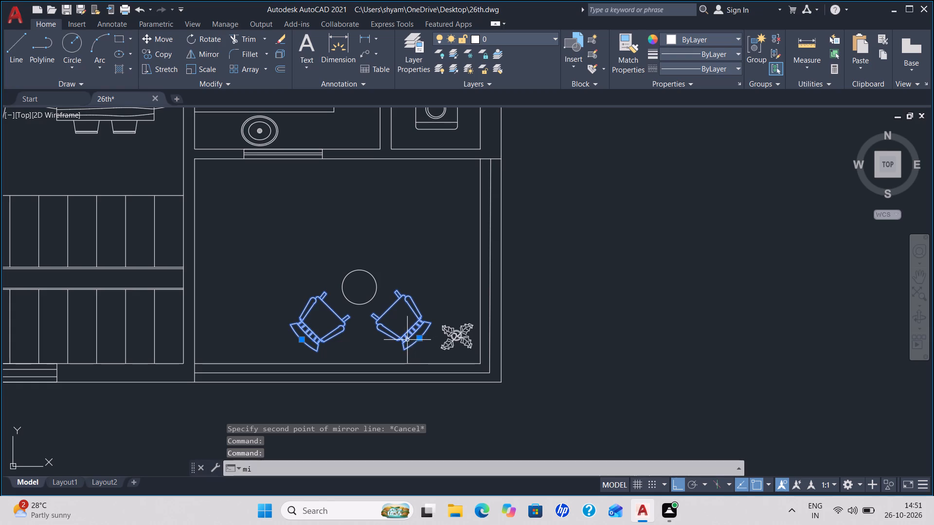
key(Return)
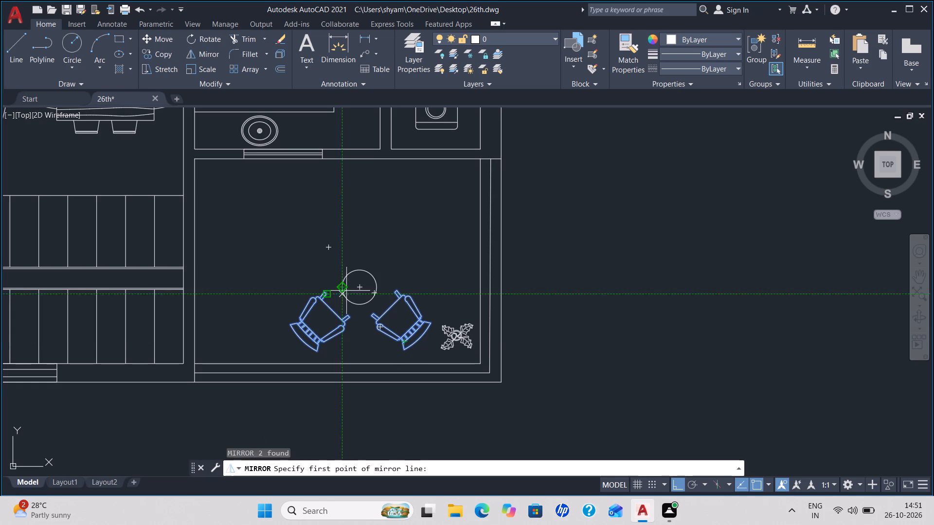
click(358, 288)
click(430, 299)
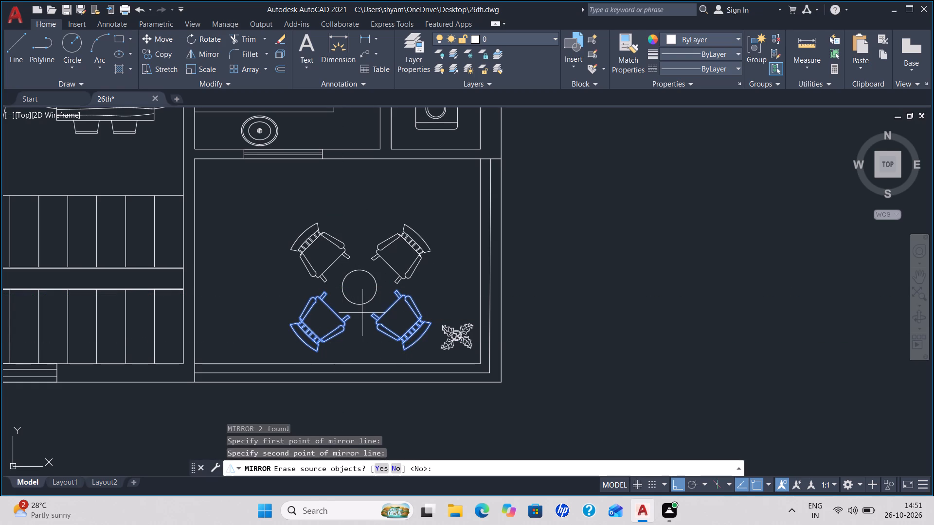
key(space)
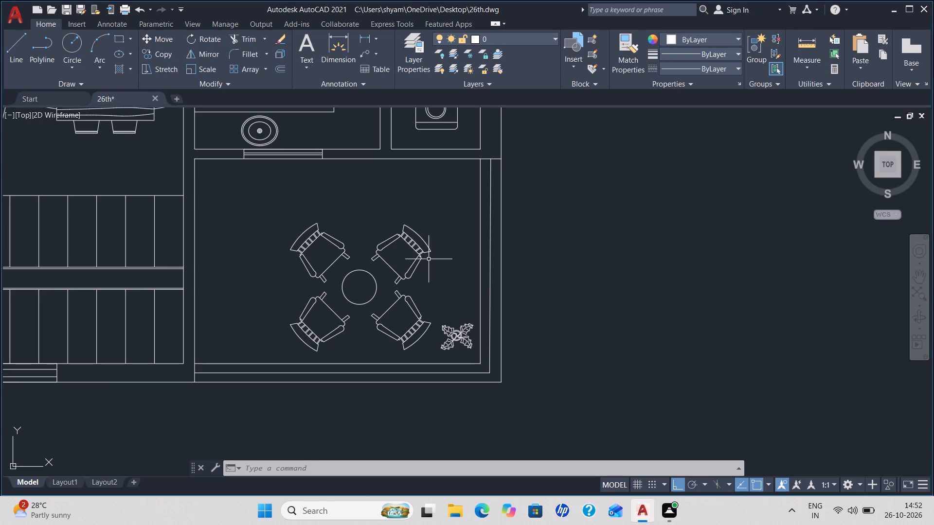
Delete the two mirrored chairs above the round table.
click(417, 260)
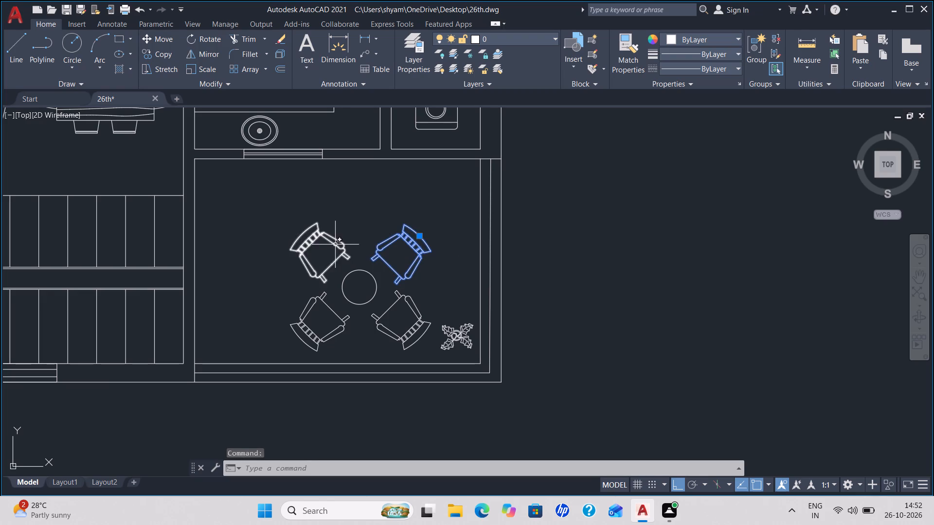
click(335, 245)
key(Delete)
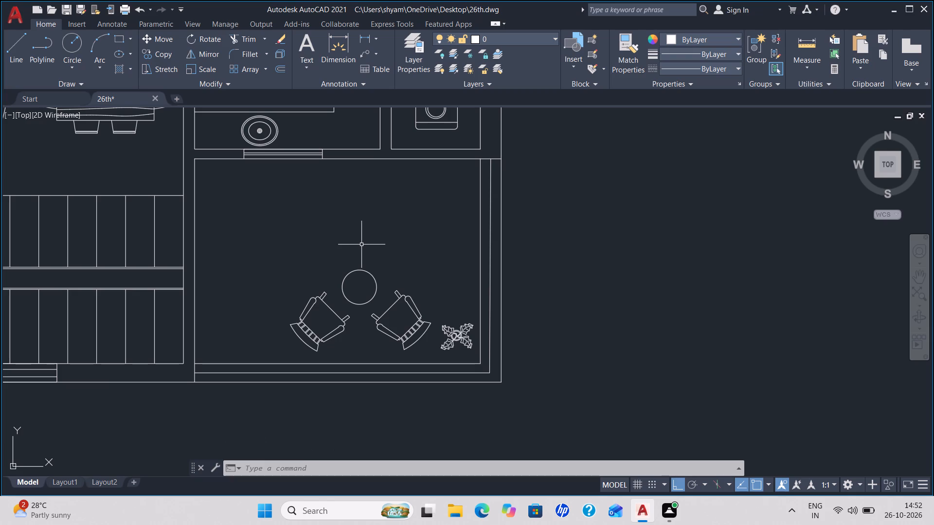
Save the drawing.
key(ctrl+s)
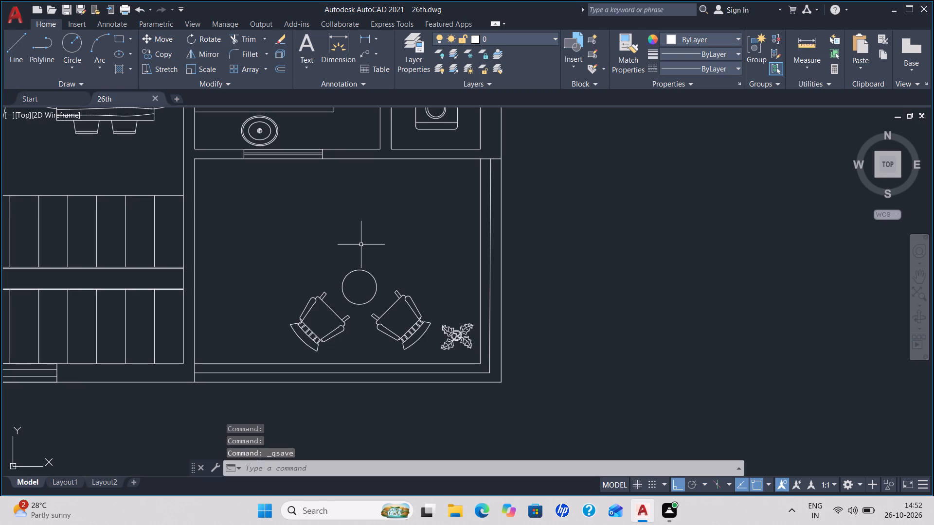
key(ctrl+s)
Delete the stray short line just outside the left bedroom's outer wall.
scroll(316, 188, down, 1)
middle_drag(290, 186, 489, 356)
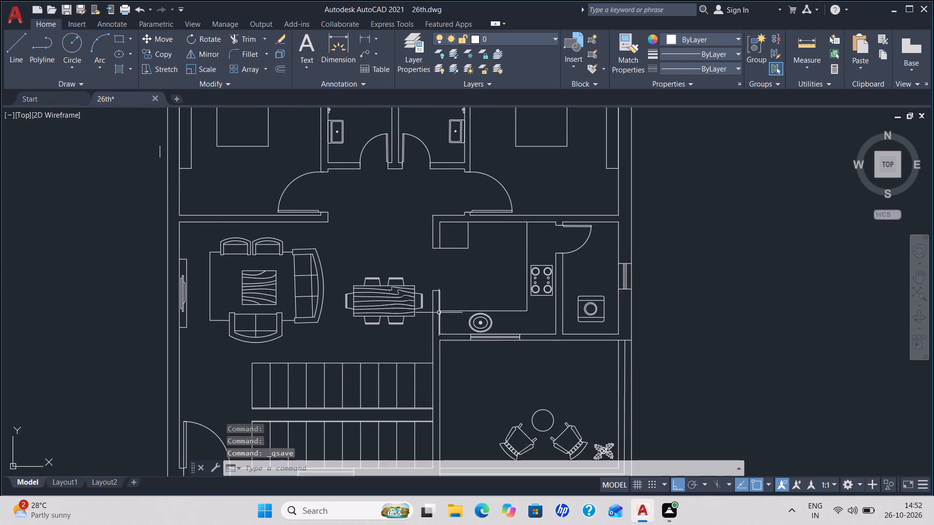
middle_drag(269, 177, 385, 333)
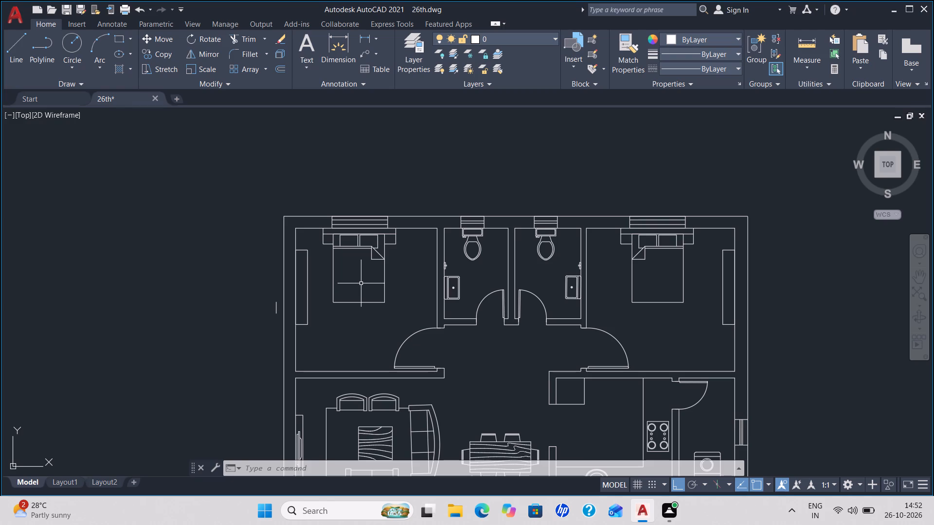
click(275, 303)
key(Delete)
Draw a vertical line down the middle of the left bedroom's wardrobe, from its top edge midpoint to its bottom edge midpoint.
scroll(368, 330, up, 3)
scroll(366, 326, down, 1)
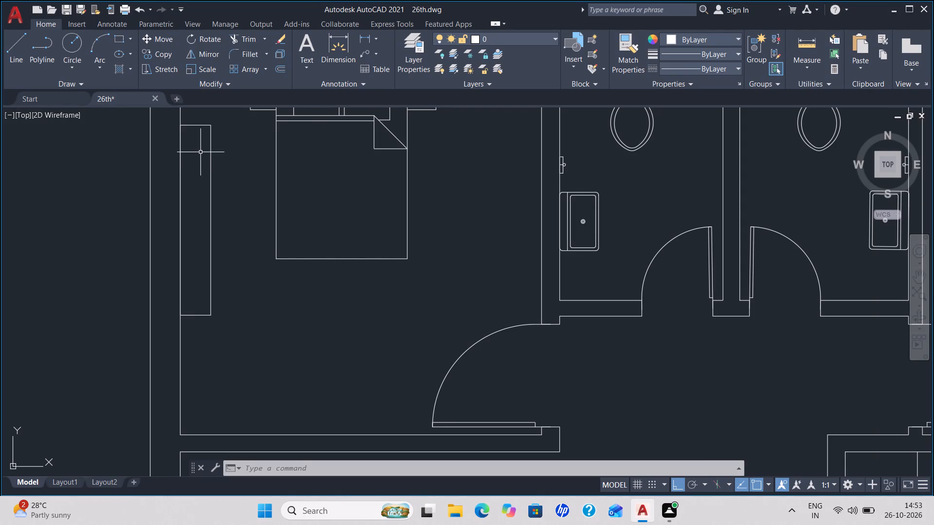
scroll(196, 152, up, 2)
middle_drag(196, 152, 360, 208)
scroll(360, 208, down, 1)
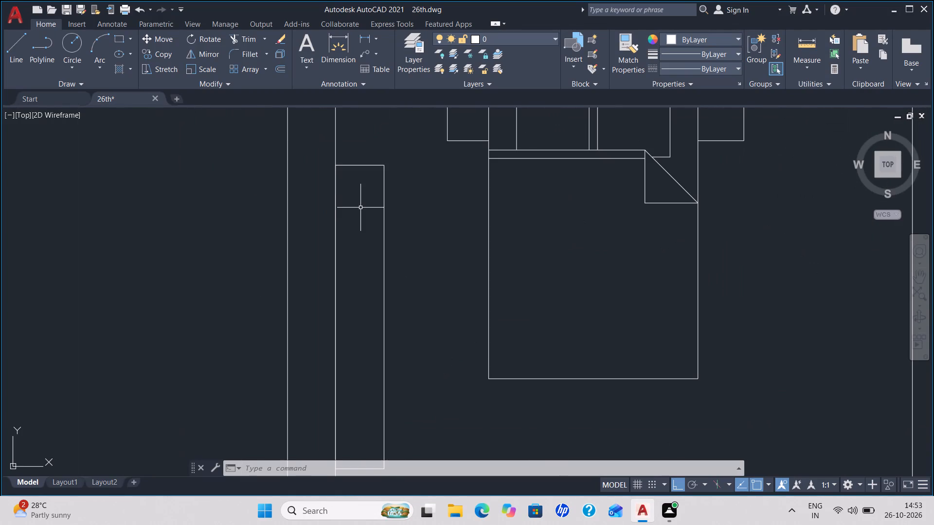
key(l)
key(Return)
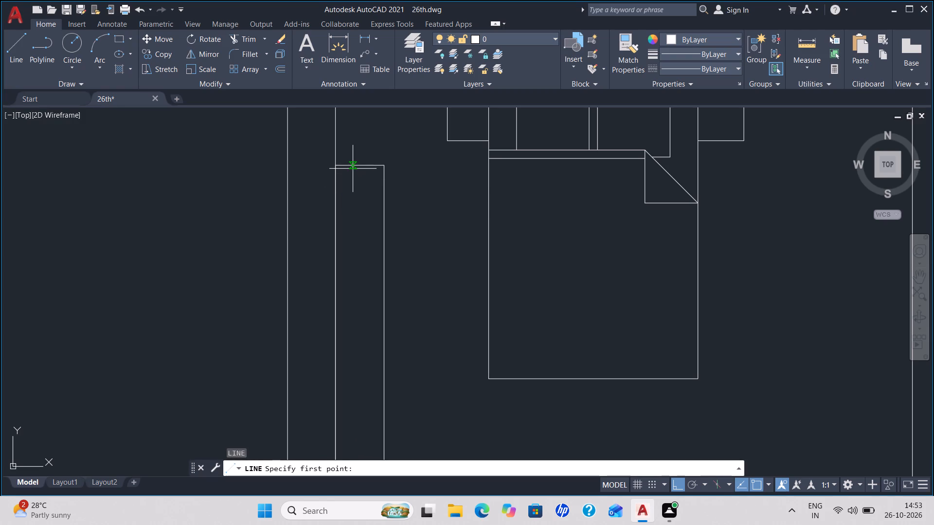
click(358, 166)
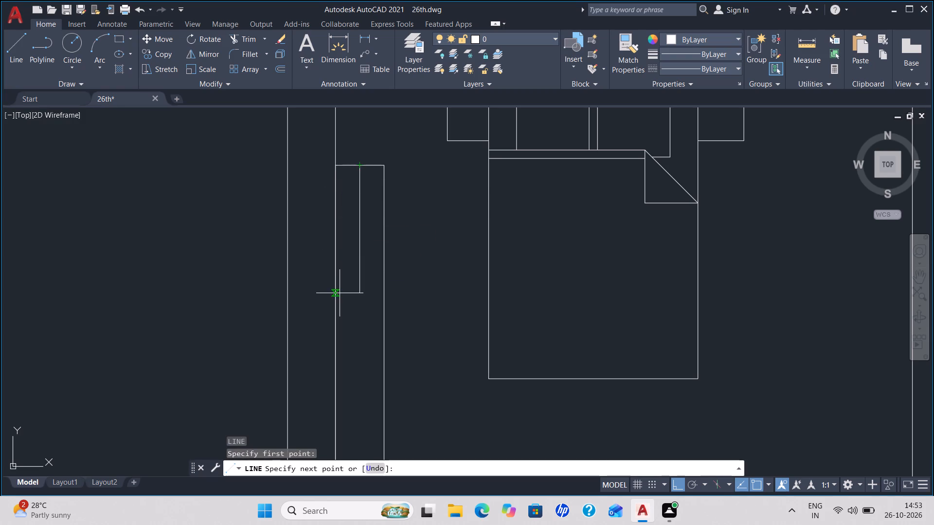
scroll(340, 293, down, 1)
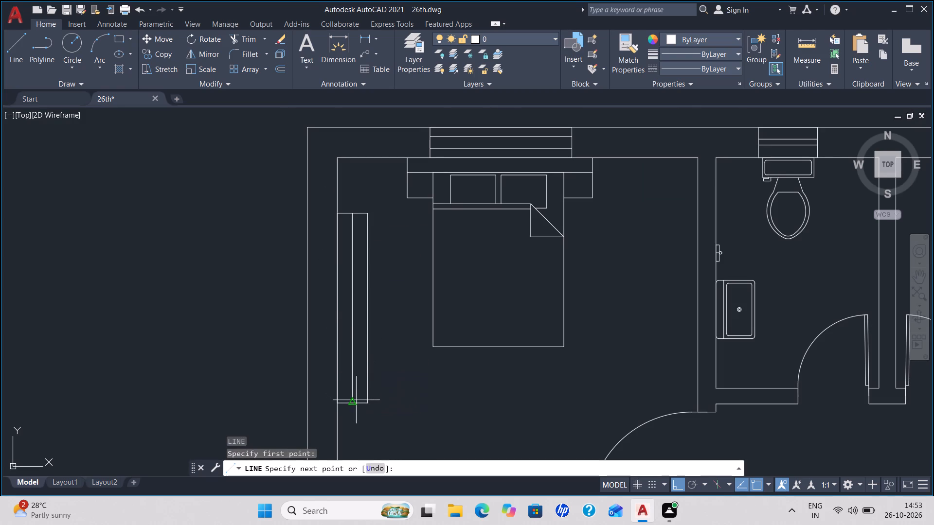
click(353, 404)
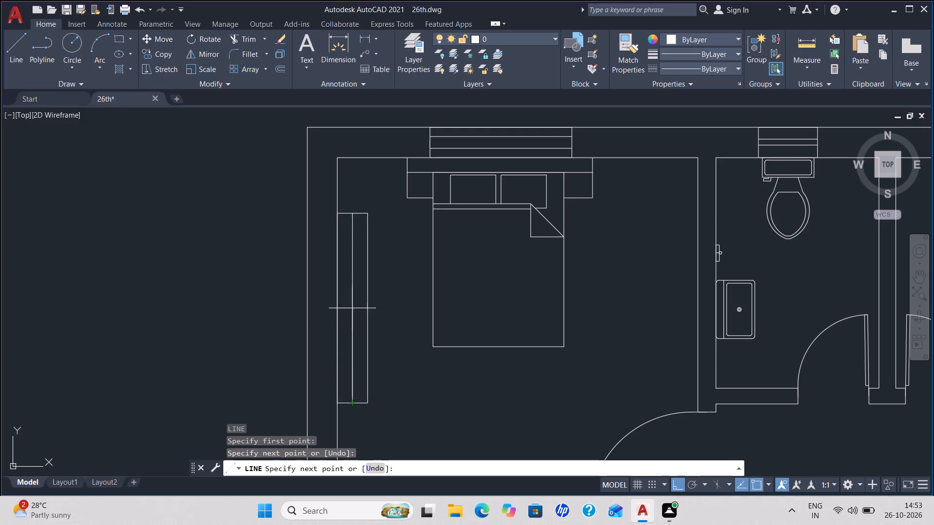
key(space)
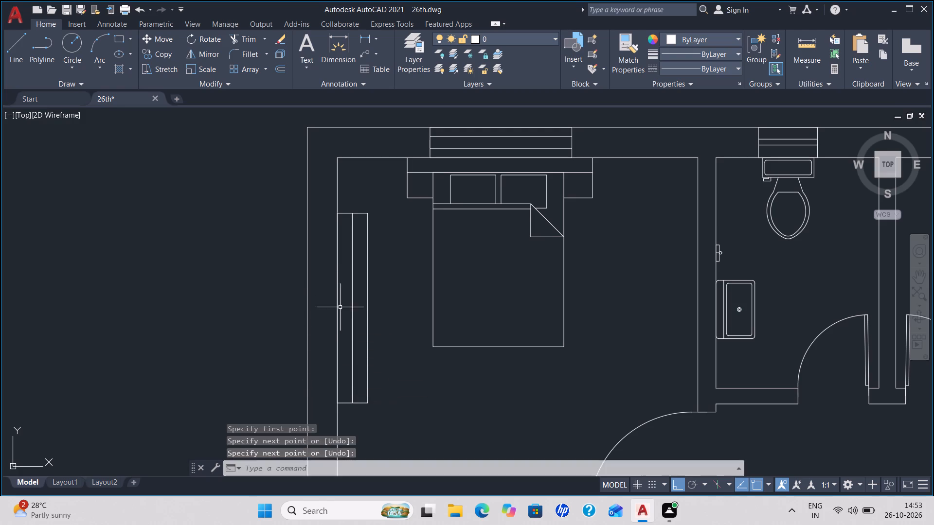
Draw a second vertical line about 1.6 long just left of the wardrobe's centre line, from top edge to bottom edge.
key(space)
scroll(344, 219, up, 2)
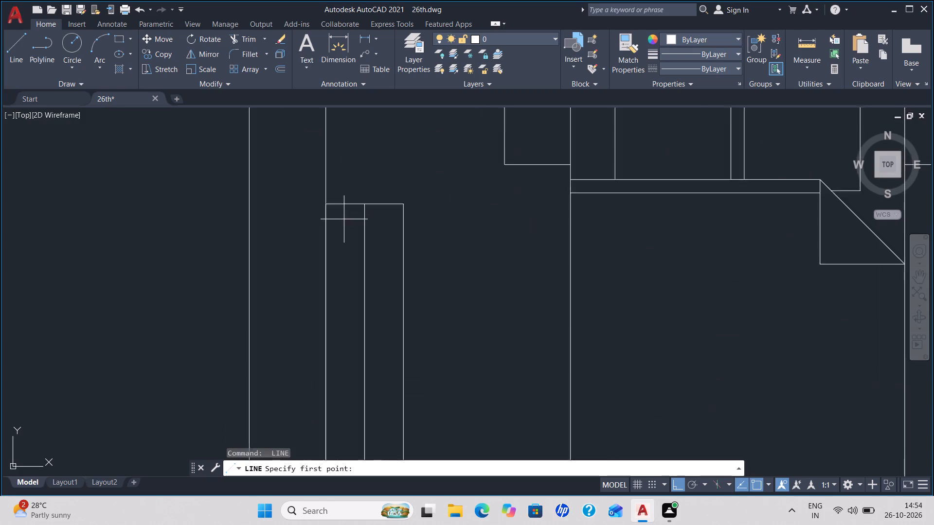
scroll(344, 219, up, 2)
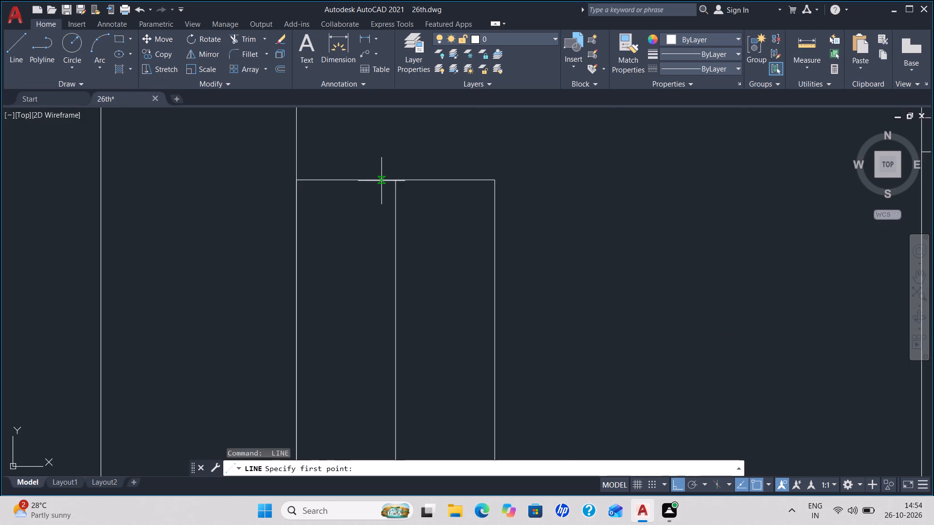
click(381, 181)
scroll(425, 339, down, 2)
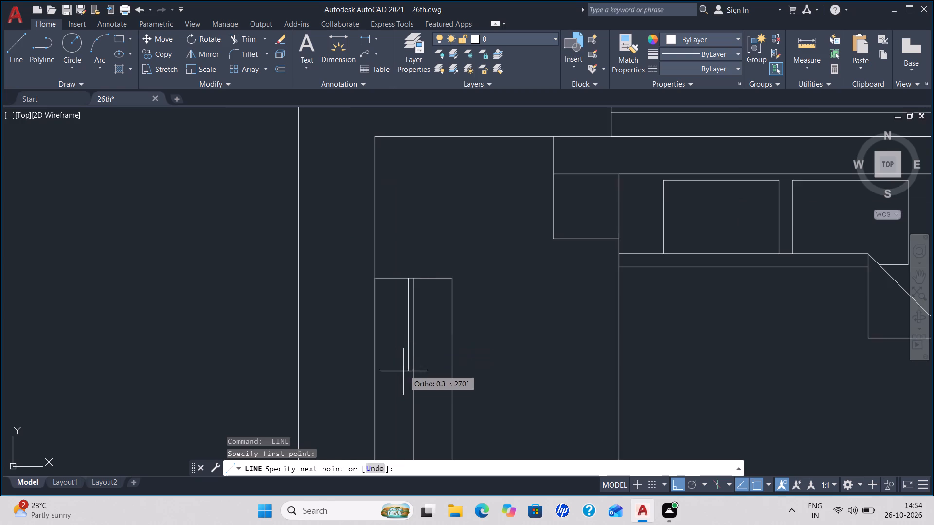
middle_drag(404, 377, 420, 183)
scroll(433, 380, down, 1)
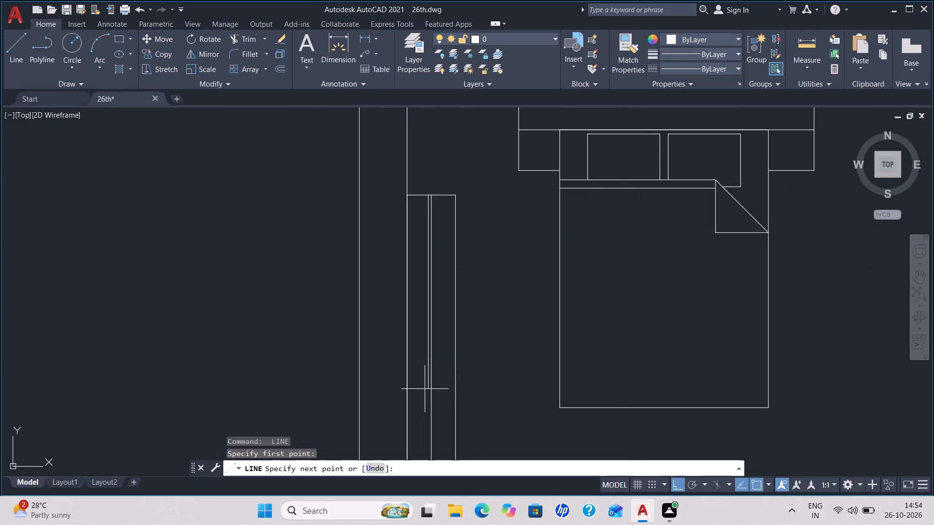
middle_drag(427, 389, 436, 163)
scroll(437, 269, up, 4)
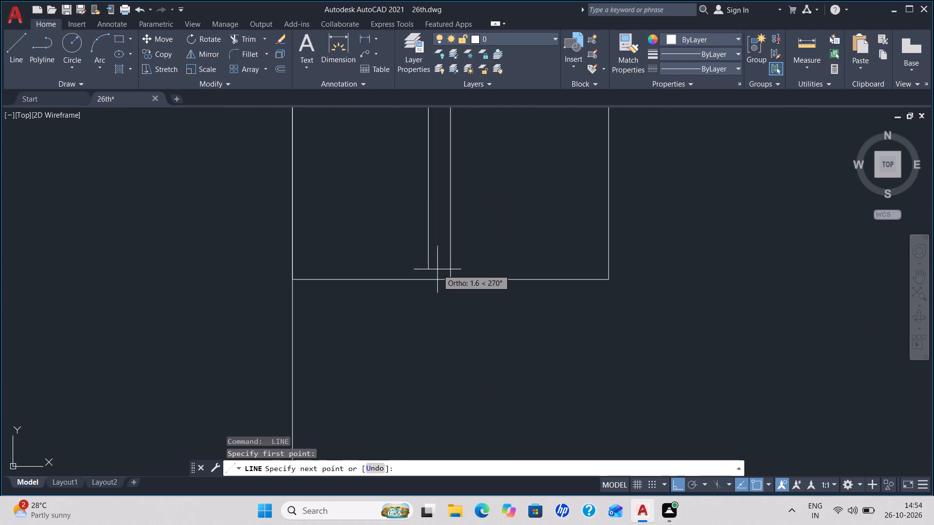
click(428, 279)
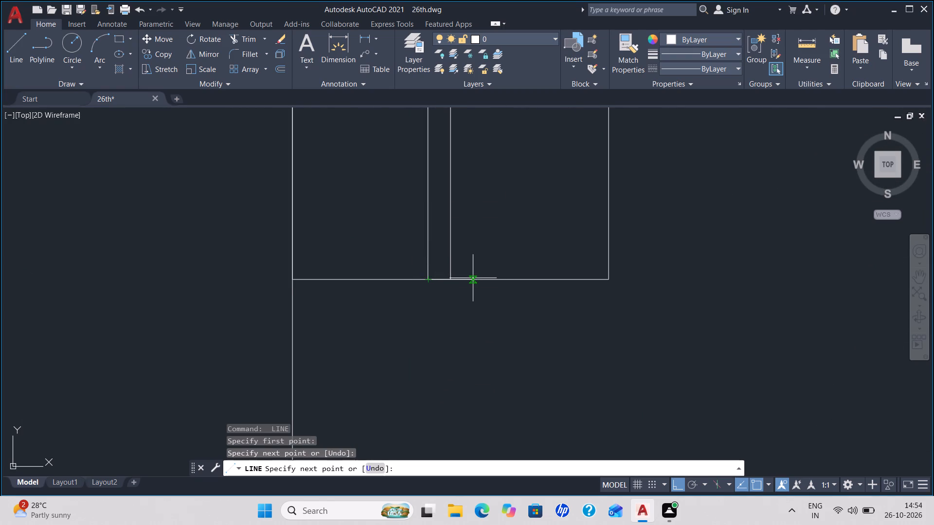
key(space)
Draw a thin horizontal rectangle as a hanger across the two centre lines near the wardrobe's bottom end.
middle_drag(382, 223, 373, 278)
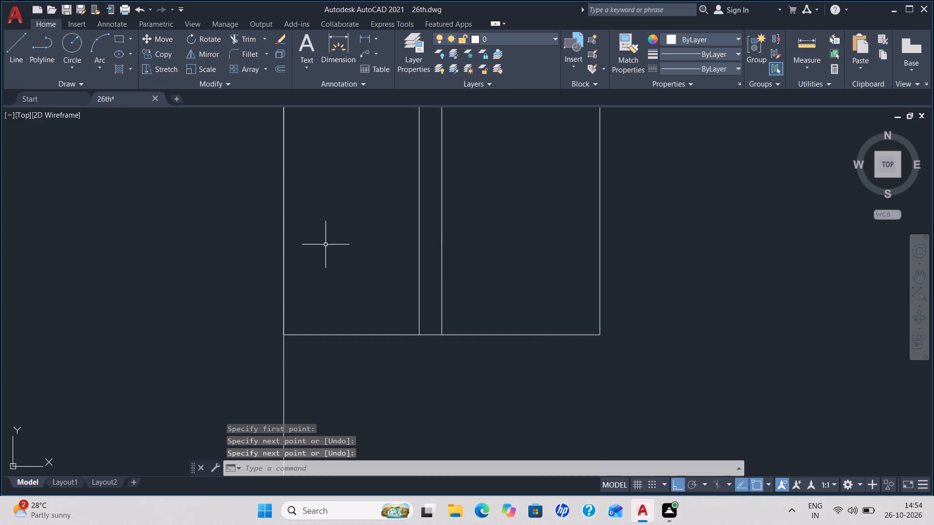
text(rec)
key(Return)
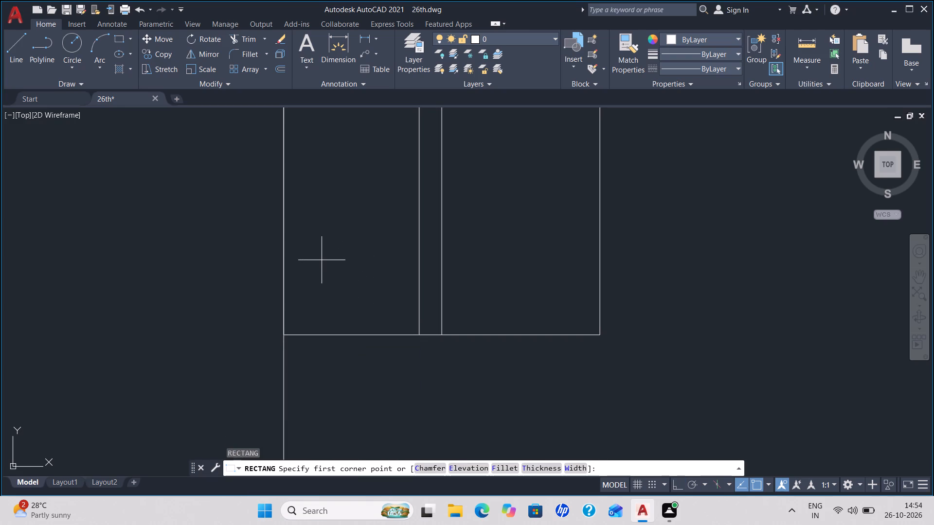
click(322, 260)
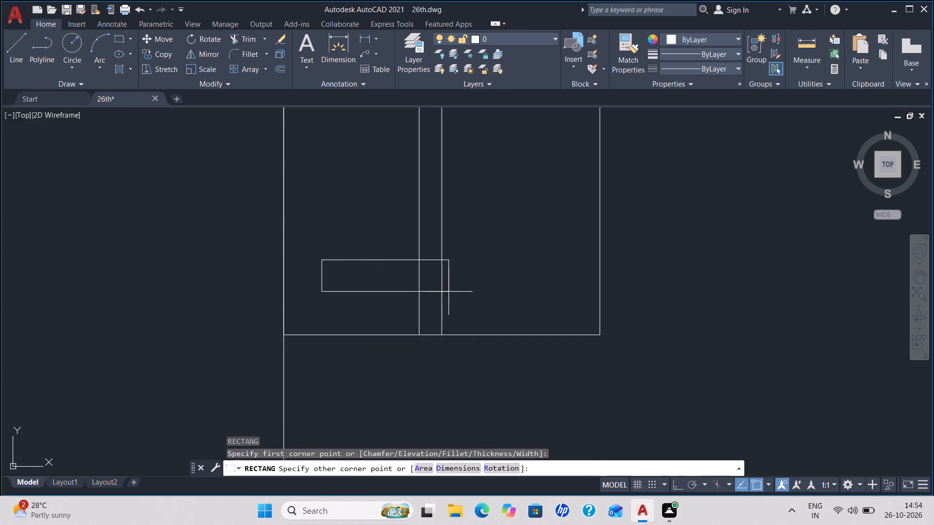
click(563, 277)
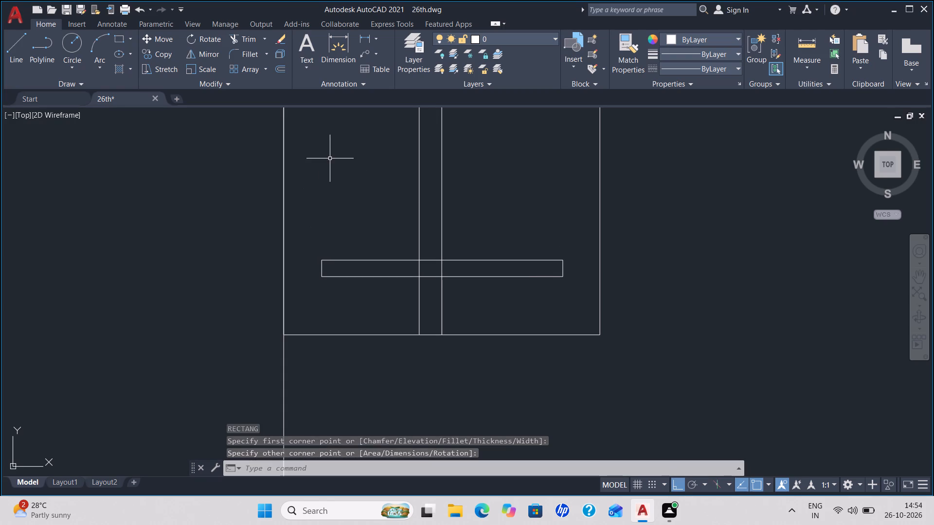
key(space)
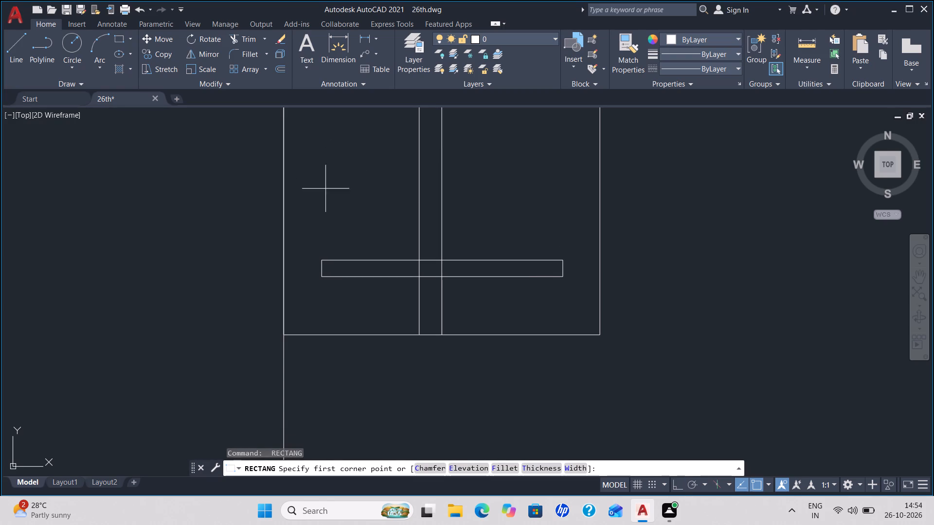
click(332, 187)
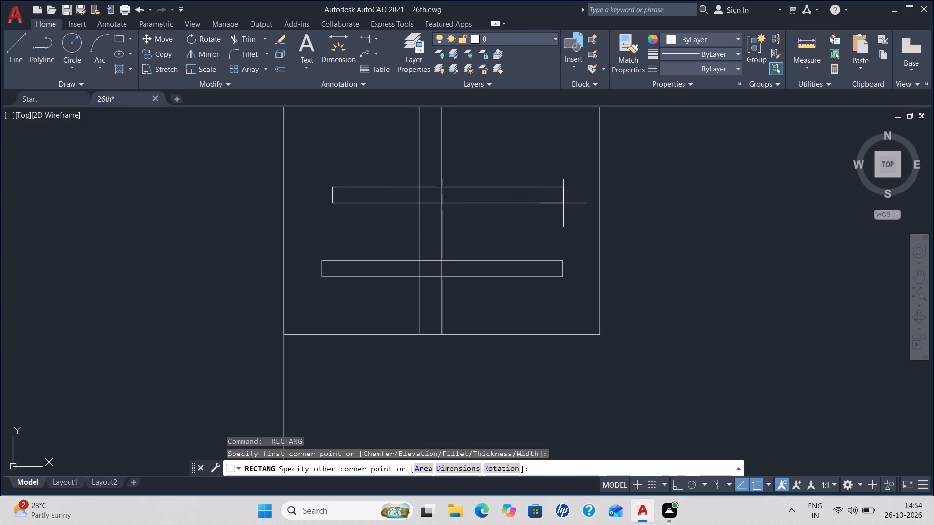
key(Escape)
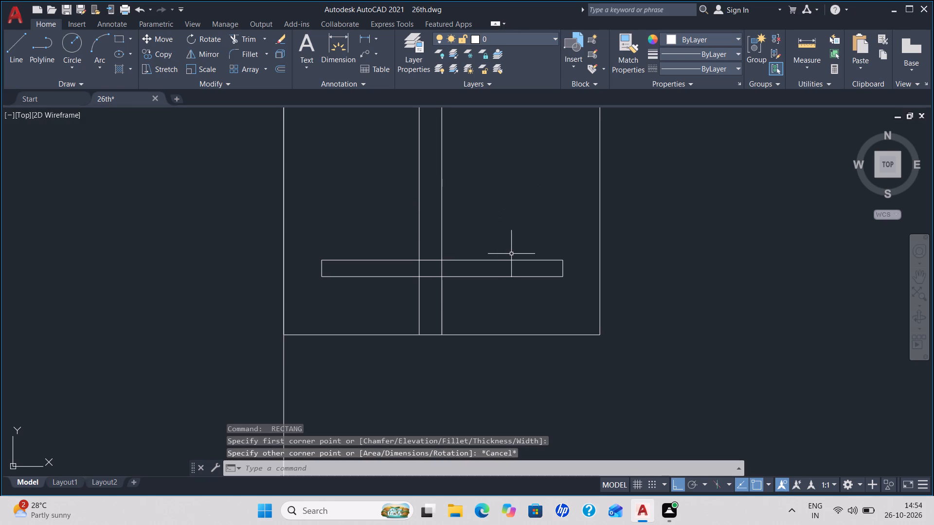
Copy the hanger rectangle straight up to a position a short distance above the original.
click(509, 260)
text(co)
key(Return)
click(500, 260)
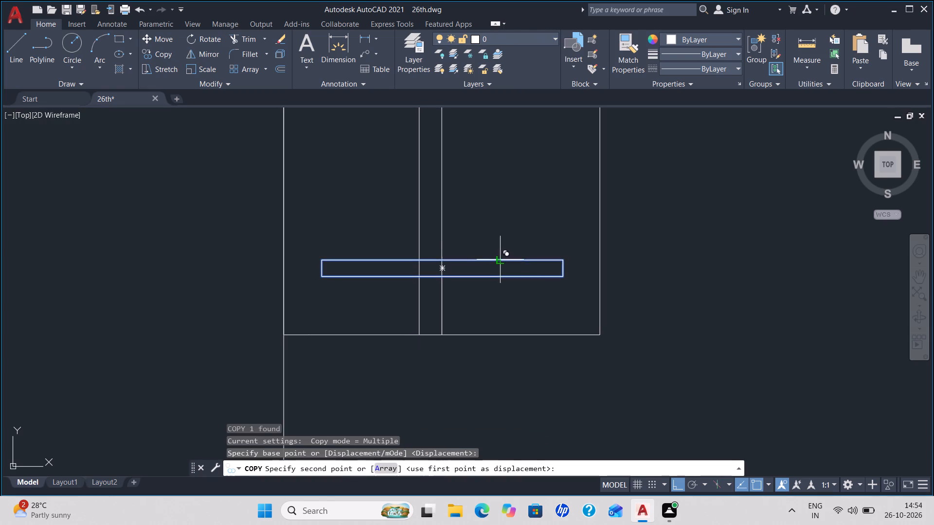
click(484, 190)
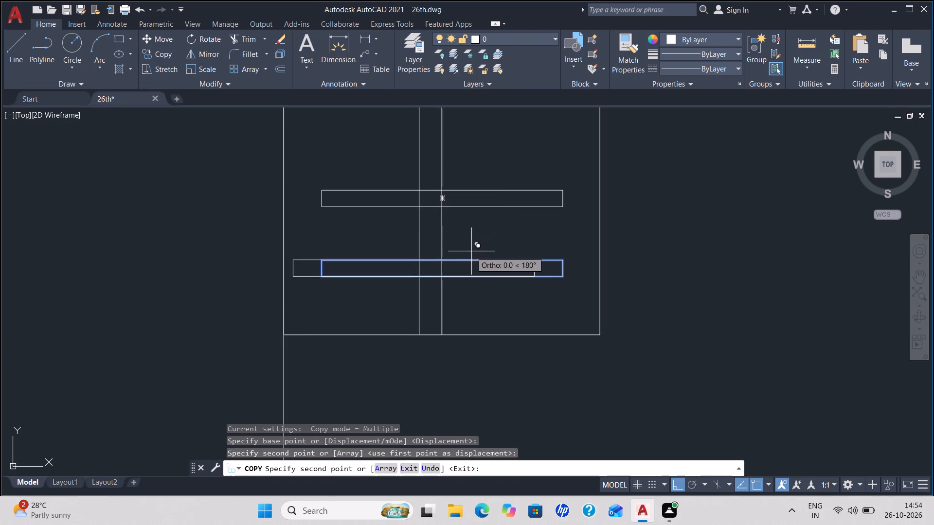
key(Escape)
Rotate the lower hanger rectangle to about 351° around a point near its right end, using polar tracking instead of ortho.
click(465, 261)
right_click(467, 260)
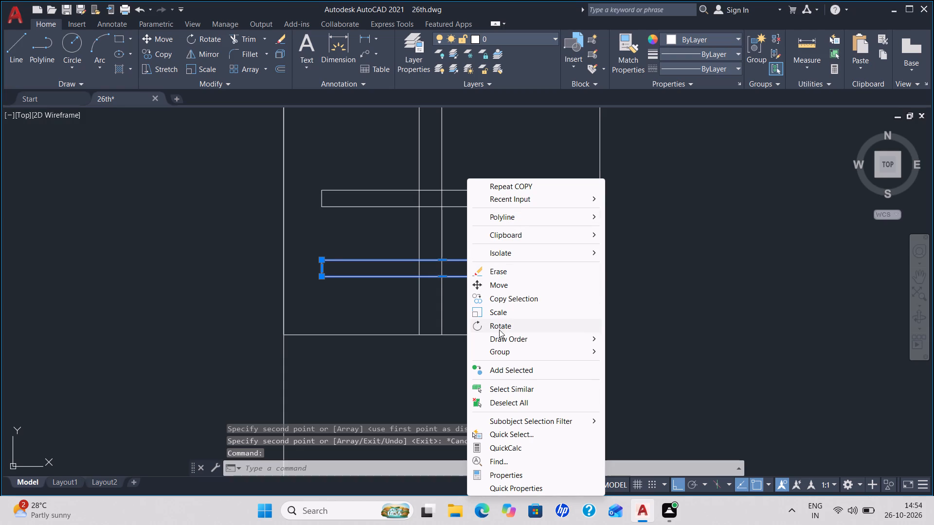
click(499, 330)
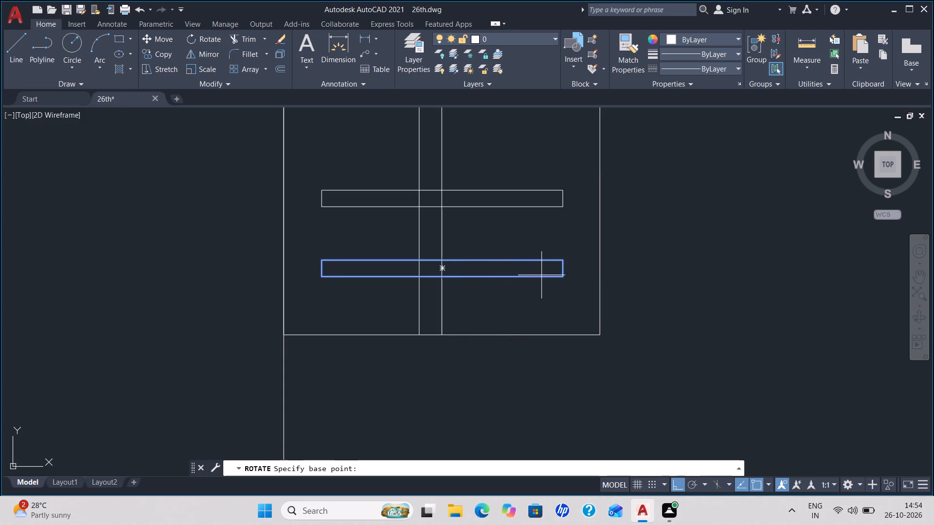
click(542, 276)
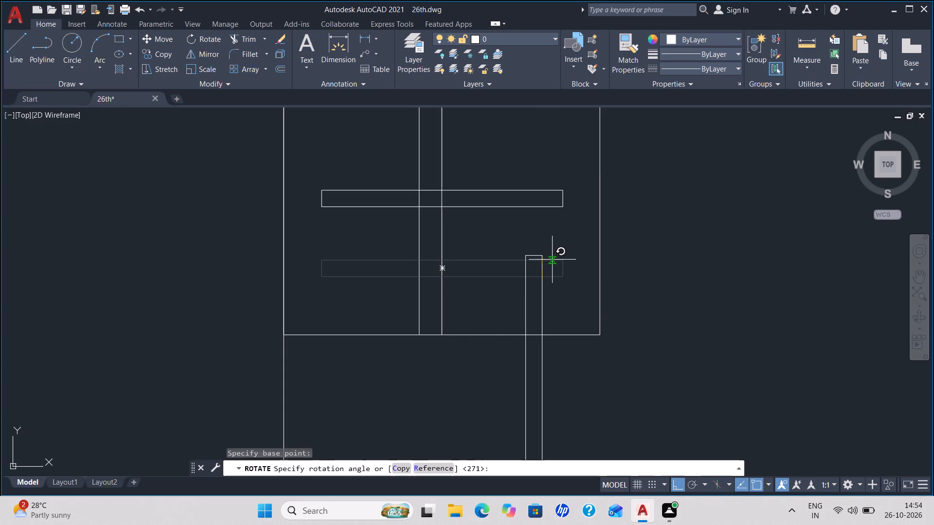
click(691, 483)
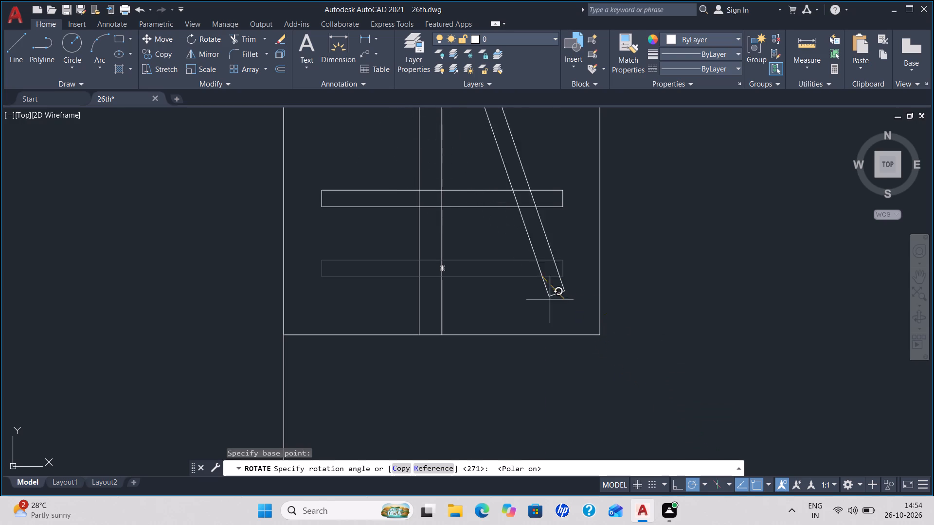
click(589, 284)
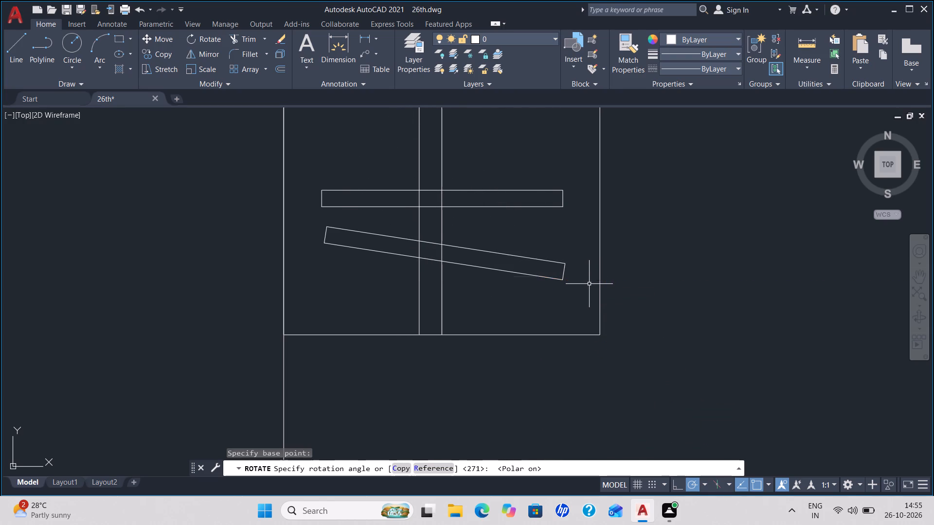
Rotate the upper hanger rectangle slightly counterclockwise about its centre, with the polar tracking increment changed to 30°.
click(539, 206)
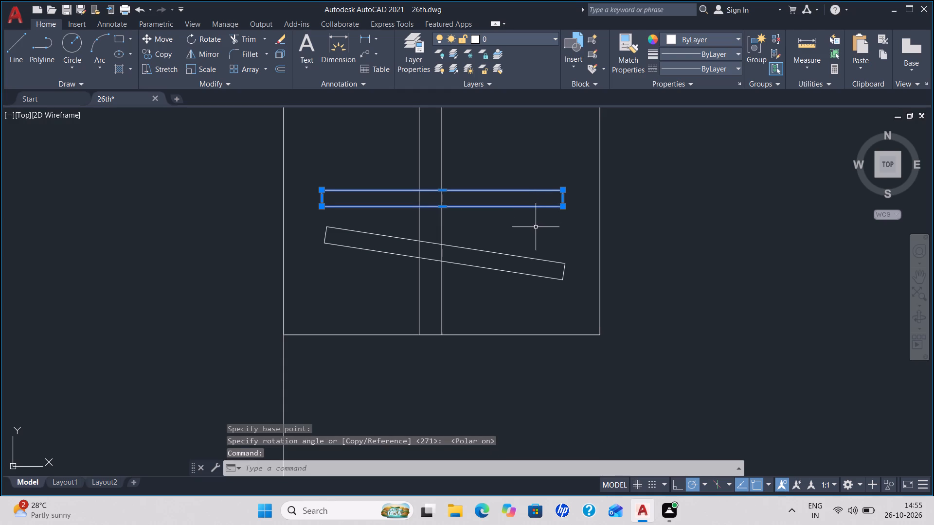
key(space)
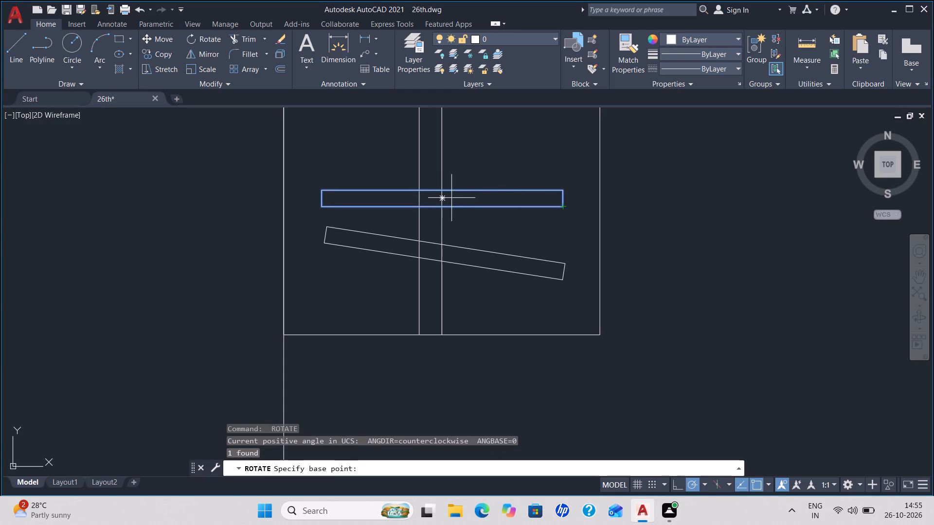
click(441, 199)
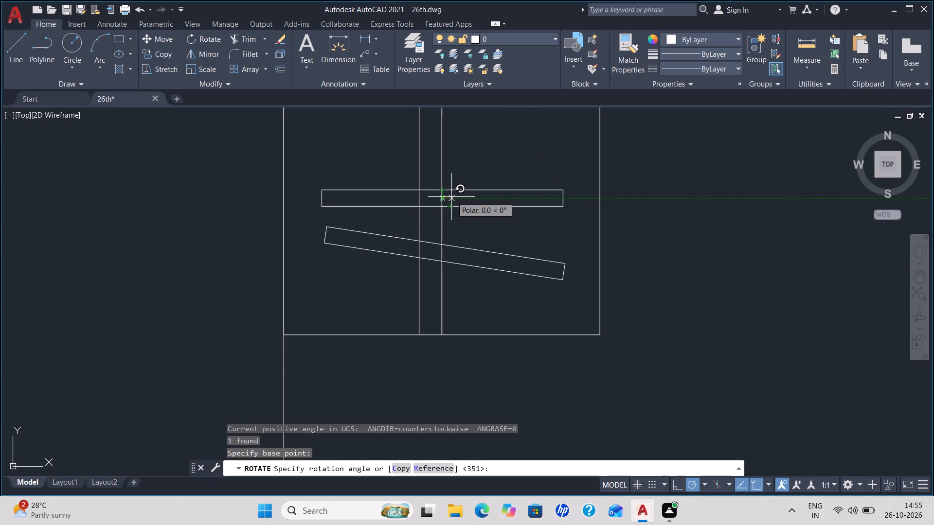
scroll(451, 197, up, 1)
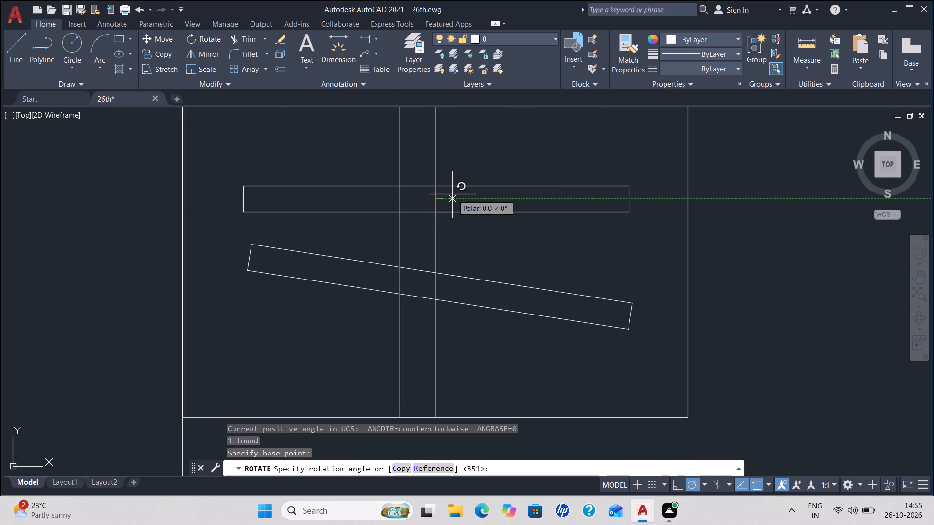
click(707, 482)
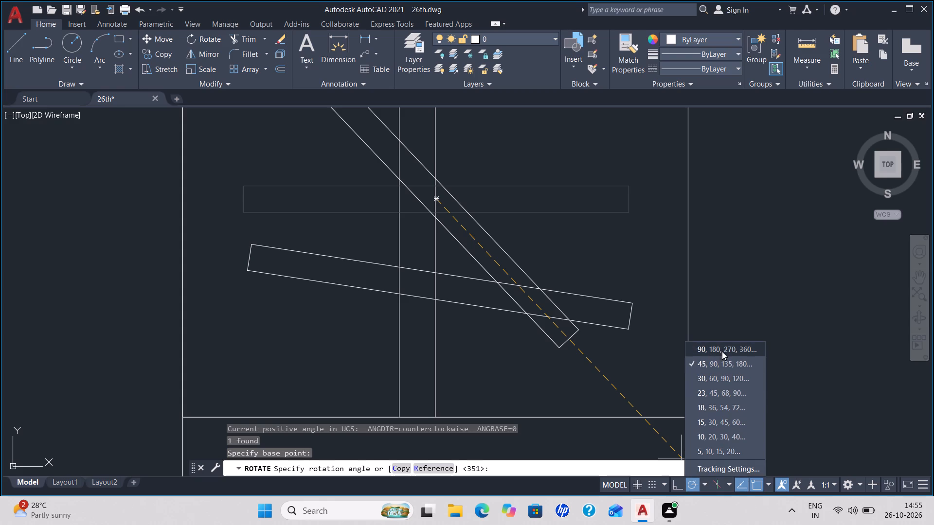
click(719, 382)
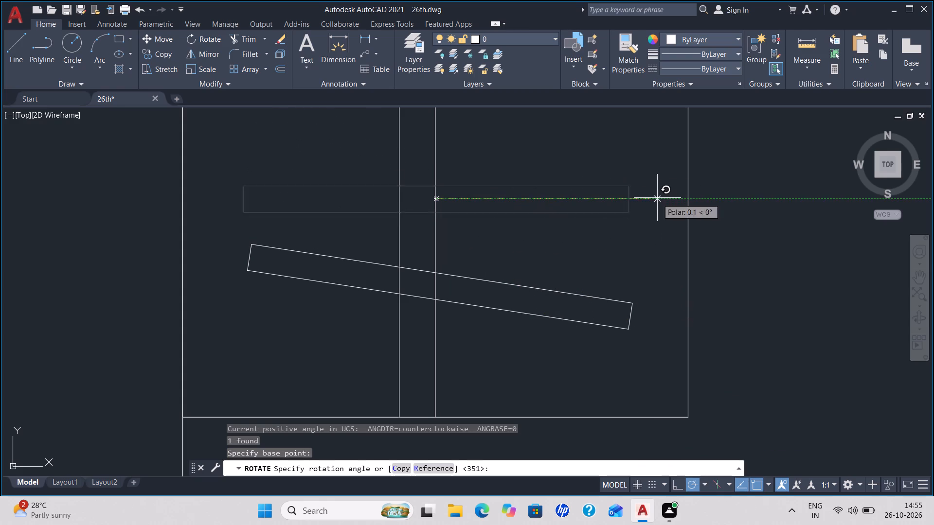
click(657, 185)
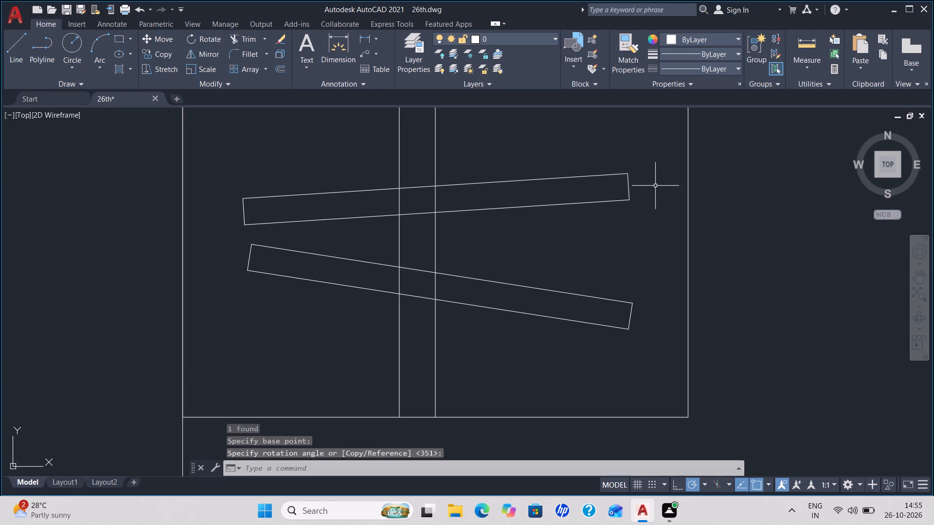
Copy the two tilted hangers together up the wardrobe rail, placing three spaced pairs above the originals.
scroll(518, 232, down, 1)
middle_drag(518, 232, 512, 269)
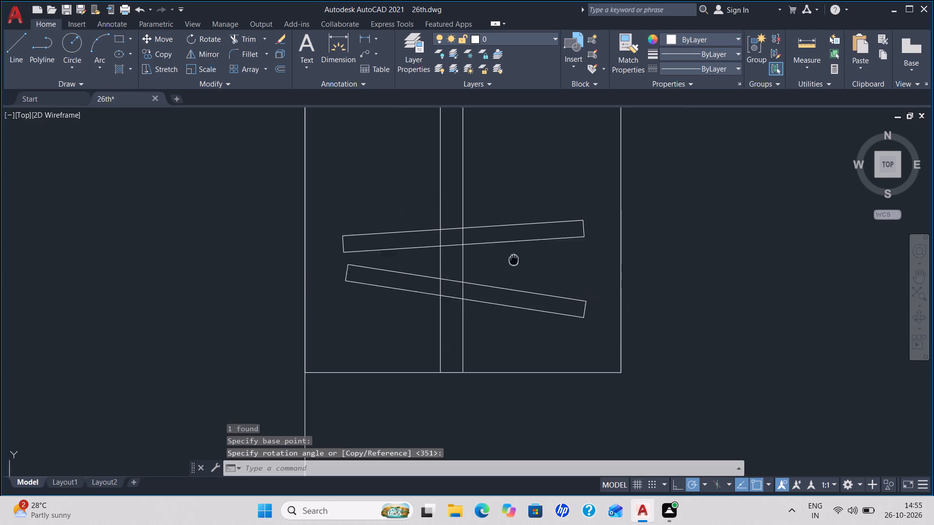
middle_drag(512, 269, 490, 335)
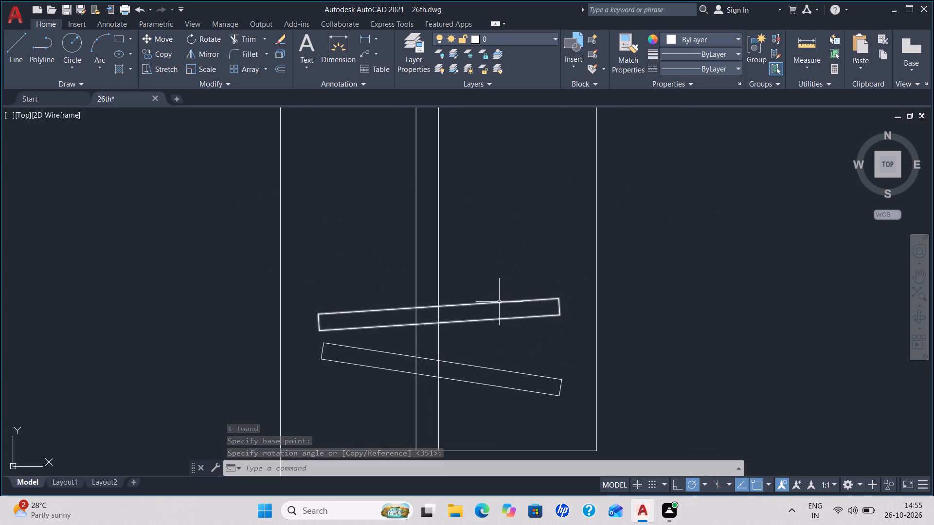
scroll(498, 305, down, 4)
scroll(495, 305, up, 5)
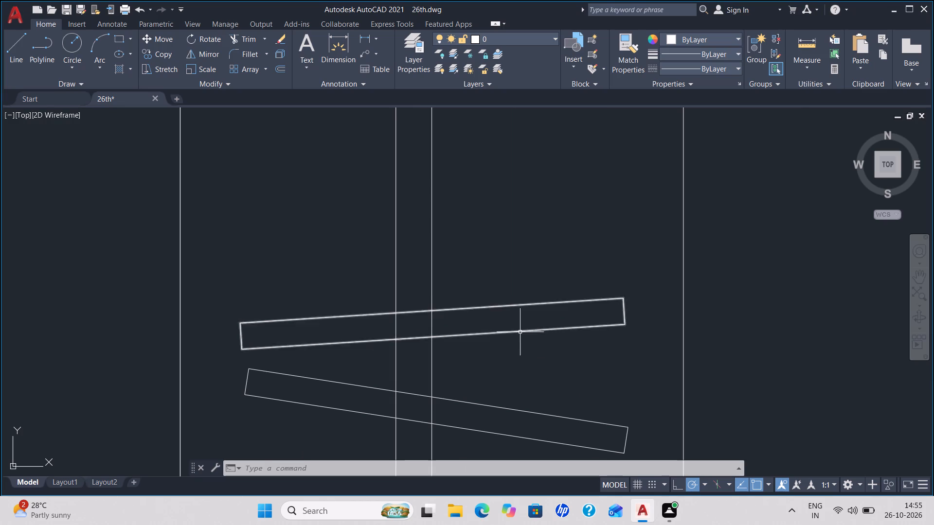
click(520, 332)
click(523, 411)
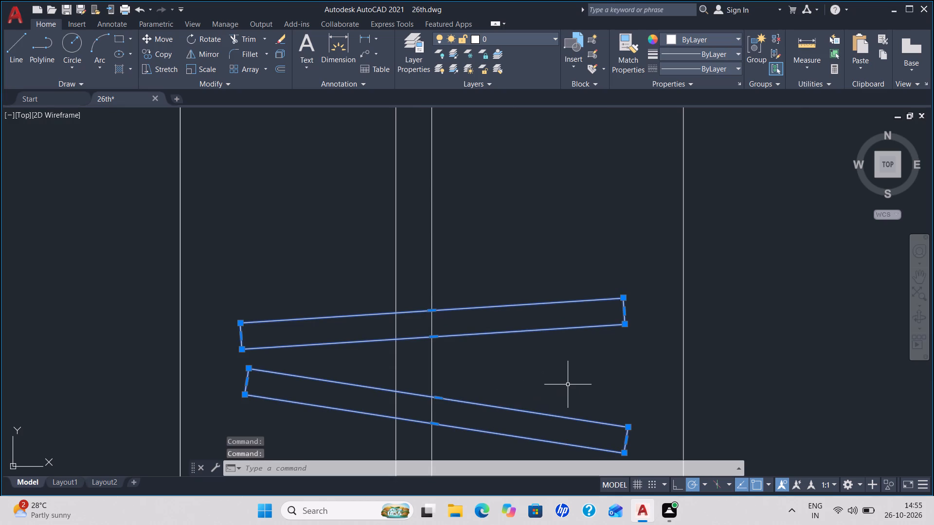
text(co)
key(Return)
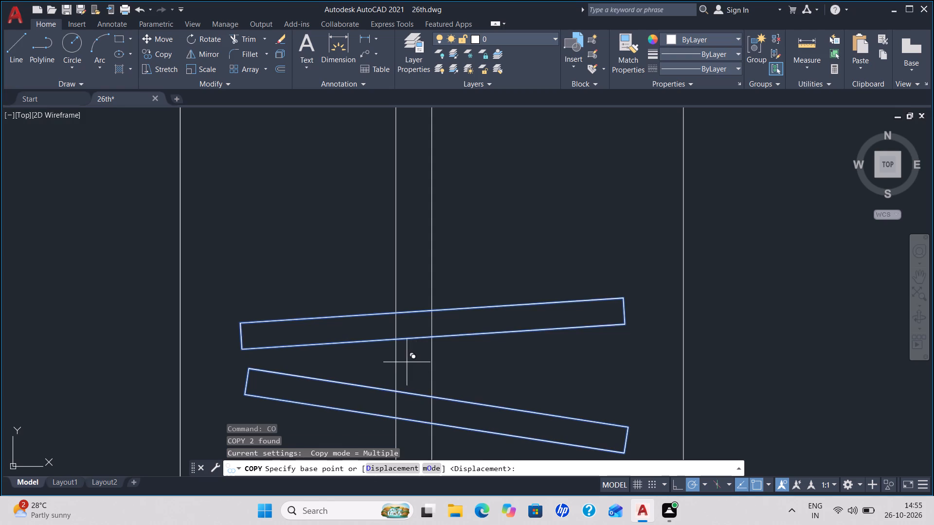
click(407, 362)
click(413, 192)
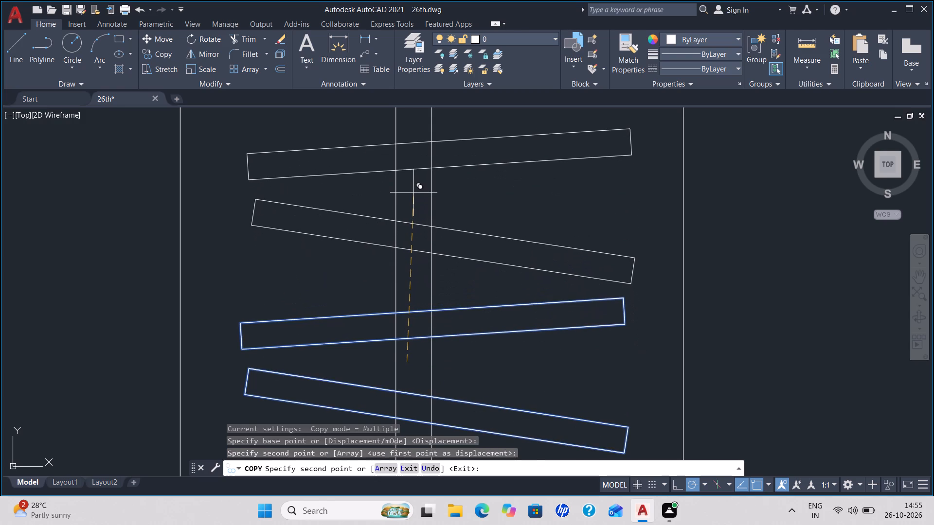
middle_drag(429, 177, 345, 502)
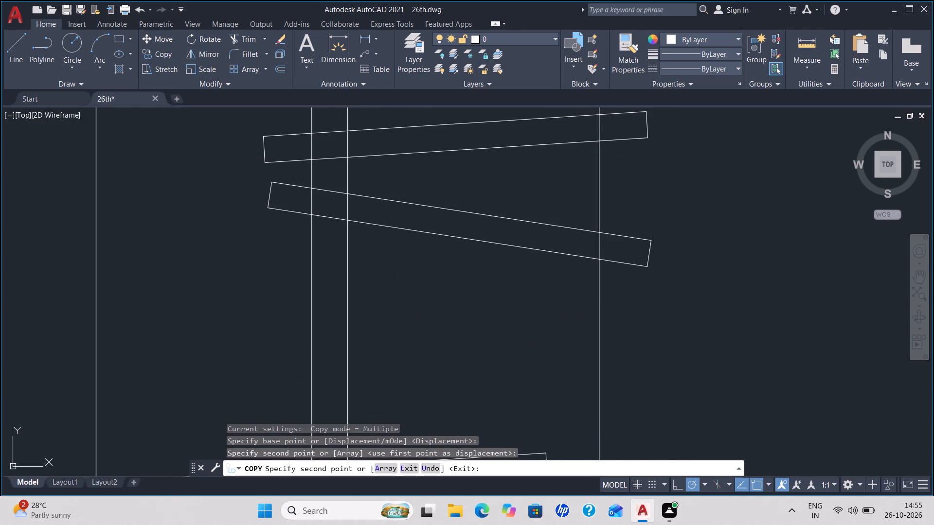
scroll(332, 347, down, 1)
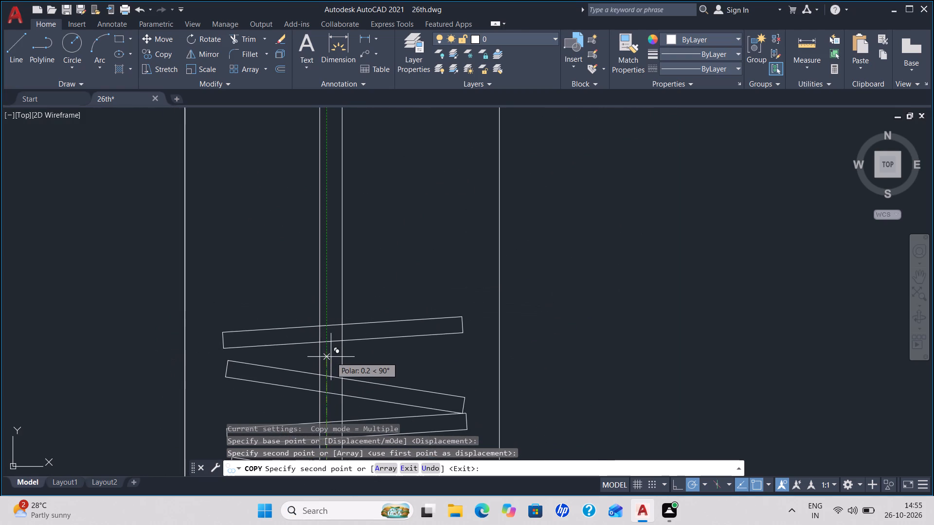
click(335, 346)
click(335, 235)
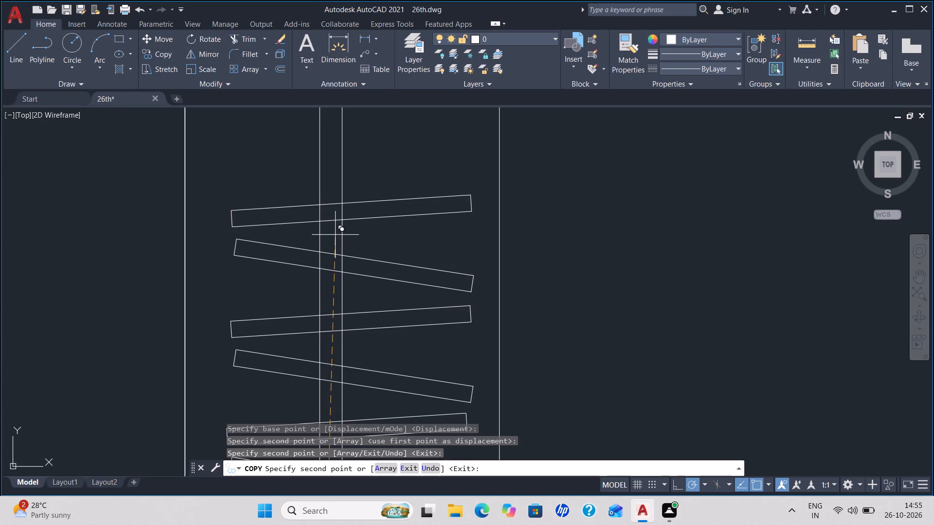
Place seven more copies of the hanger pair at similar spacing further up the wardrobe rail.
middle_drag(333, 186, 288, 295)
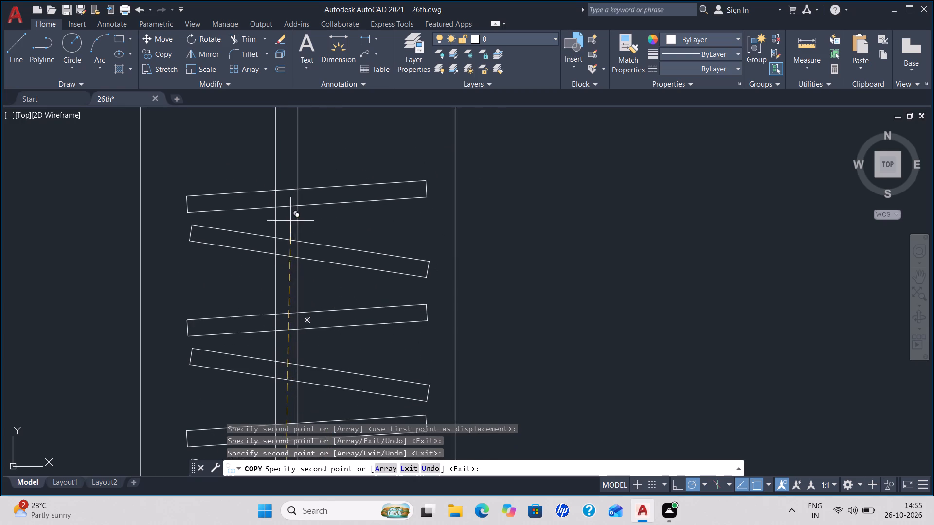
click(285, 217)
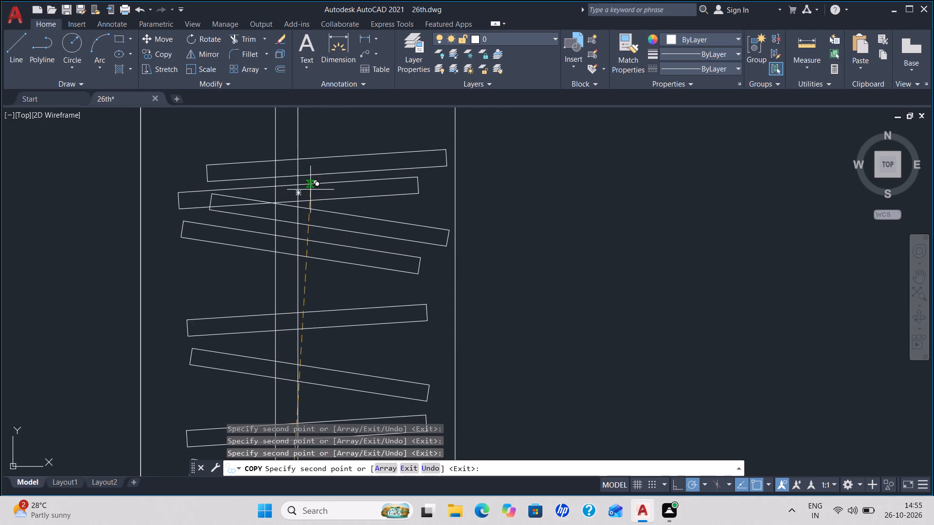
middle_drag(310, 190, 284, 356)
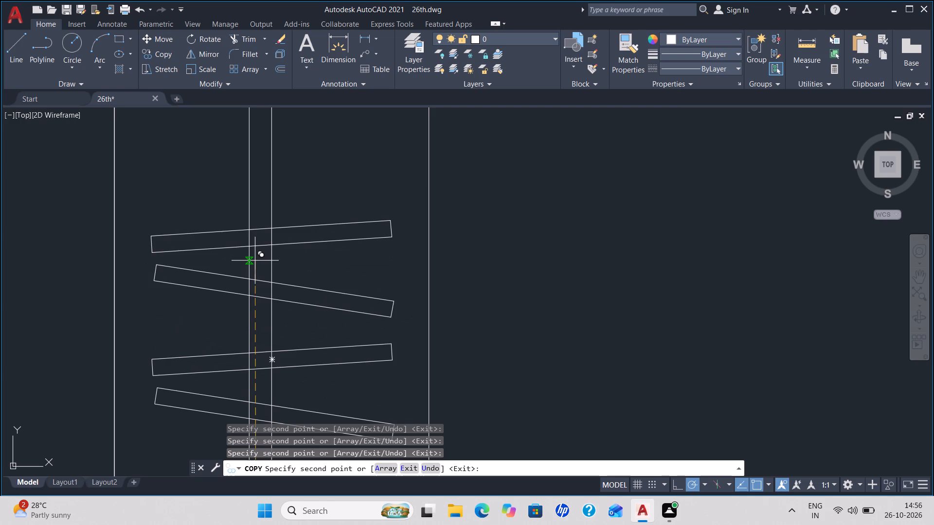
click(255, 261)
middle_drag(285, 204, 287, 357)
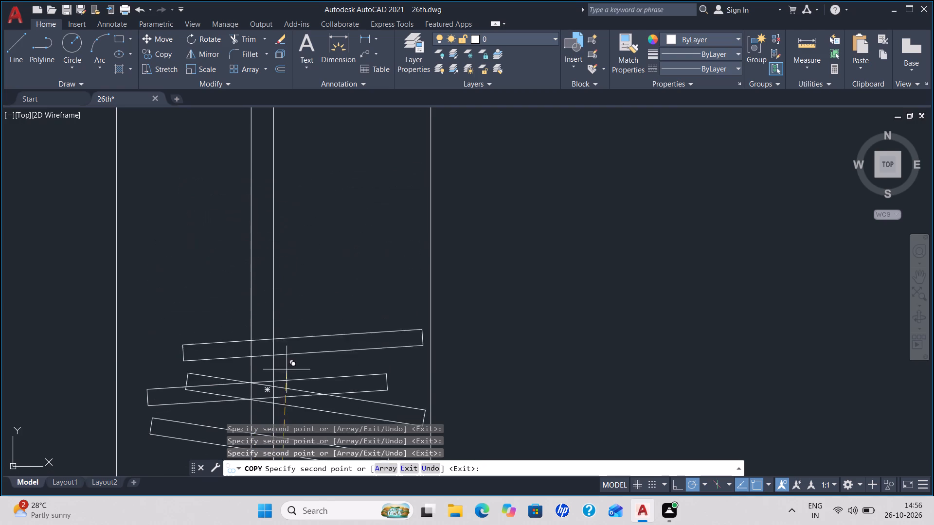
click(251, 288)
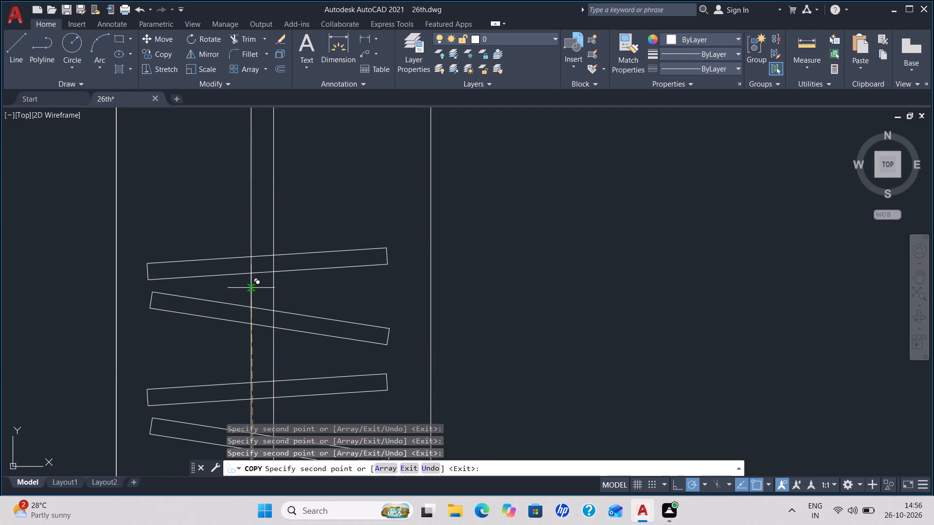
middle_drag(278, 212, 272, 403)
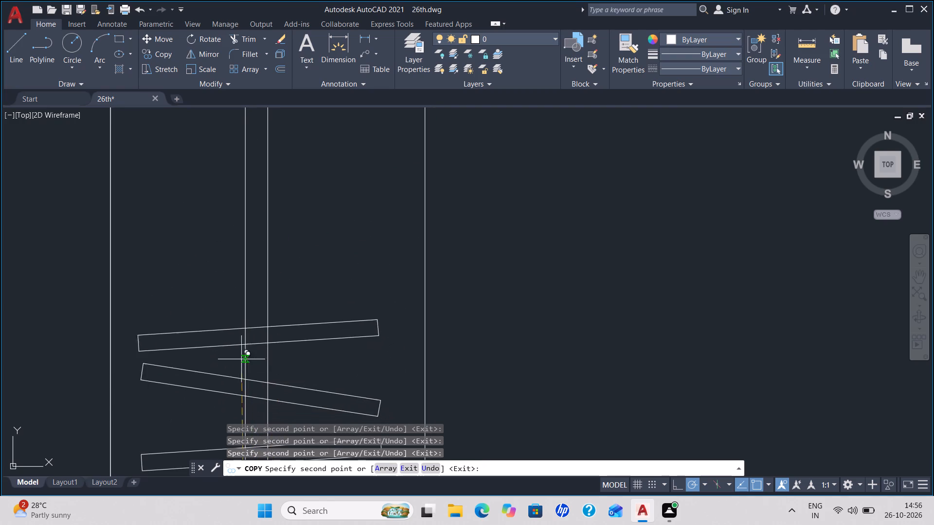
click(232, 367)
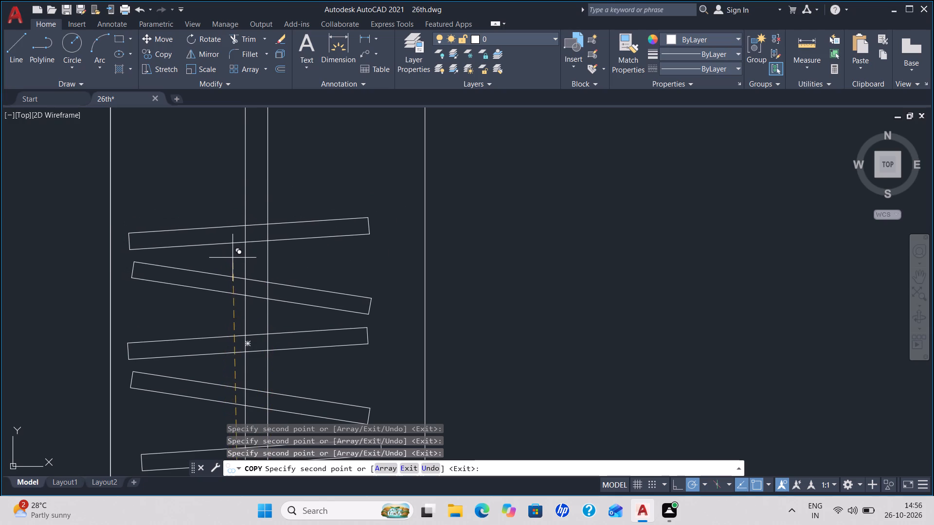
click(238, 261)
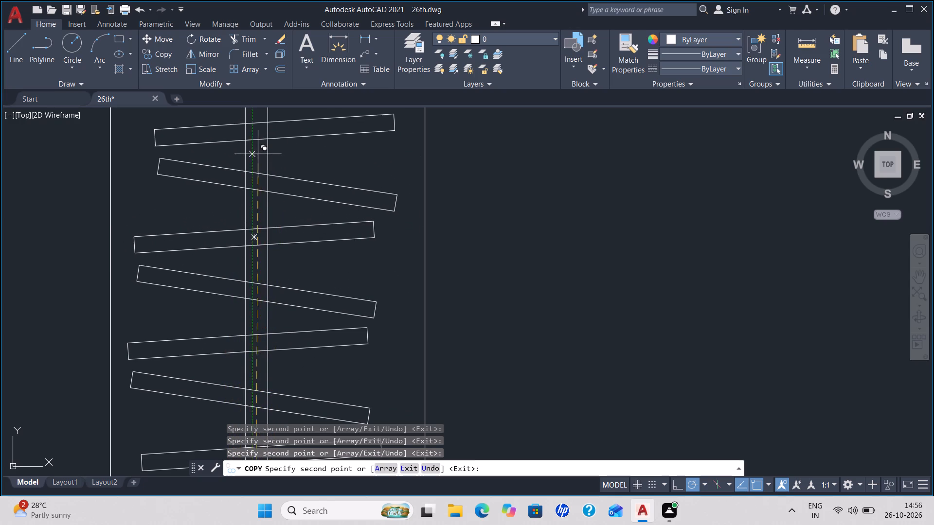
click(246, 151)
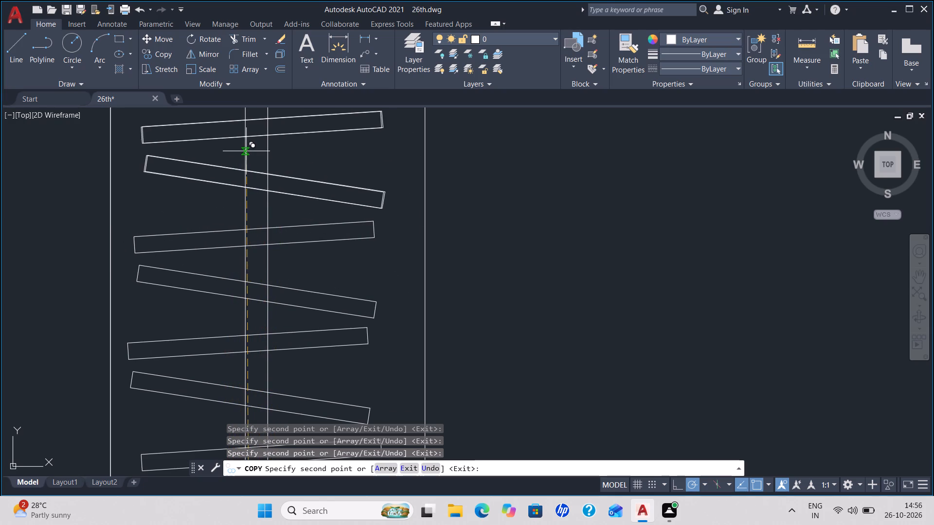
middle_drag(252, 151, 242, 314)
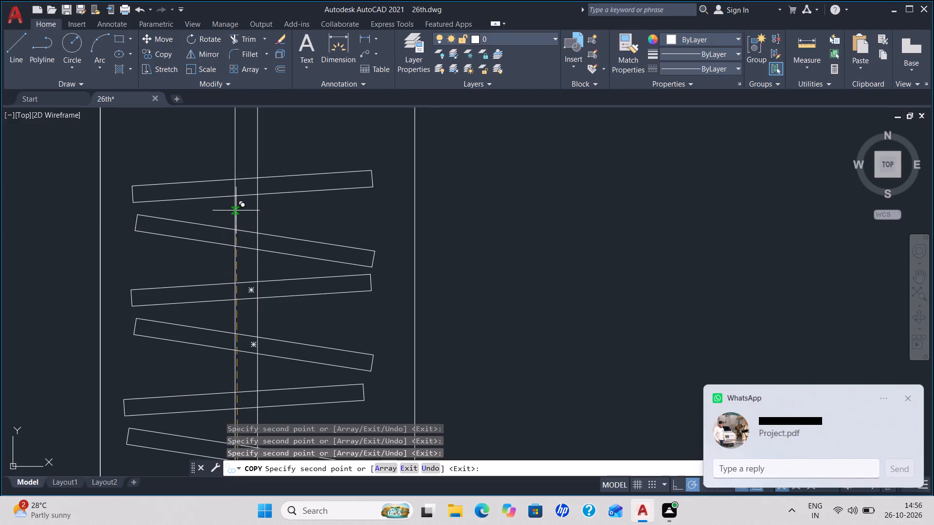
click(236, 210)
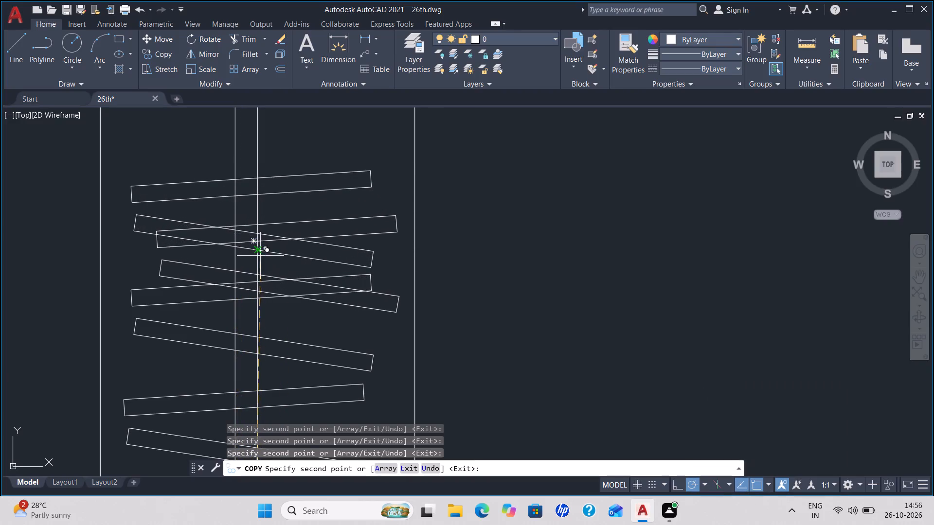
Place six more copies of the tilted hanger pair at similar spacing up to the upper end of the wardrobe rail.
middle_drag(259, 212, 270, 295)
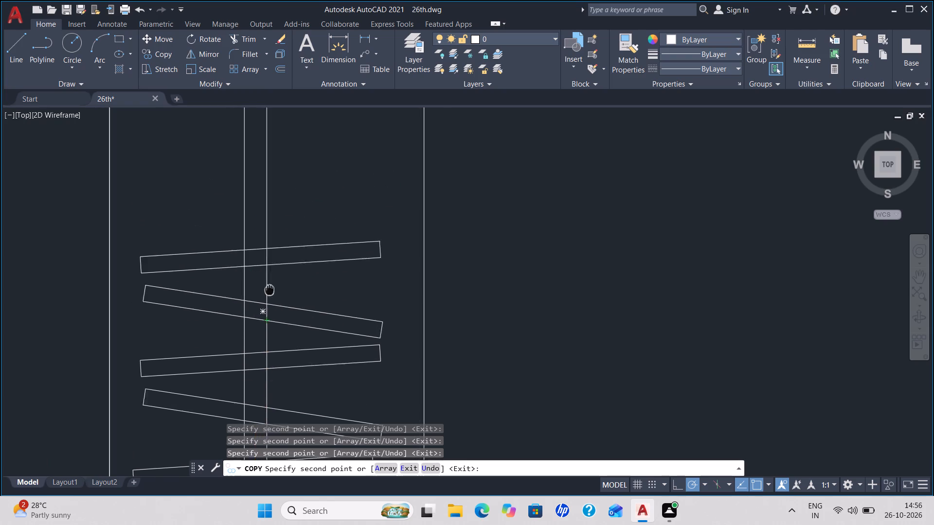
middle_drag(270, 295, 287, 378)
click(259, 275)
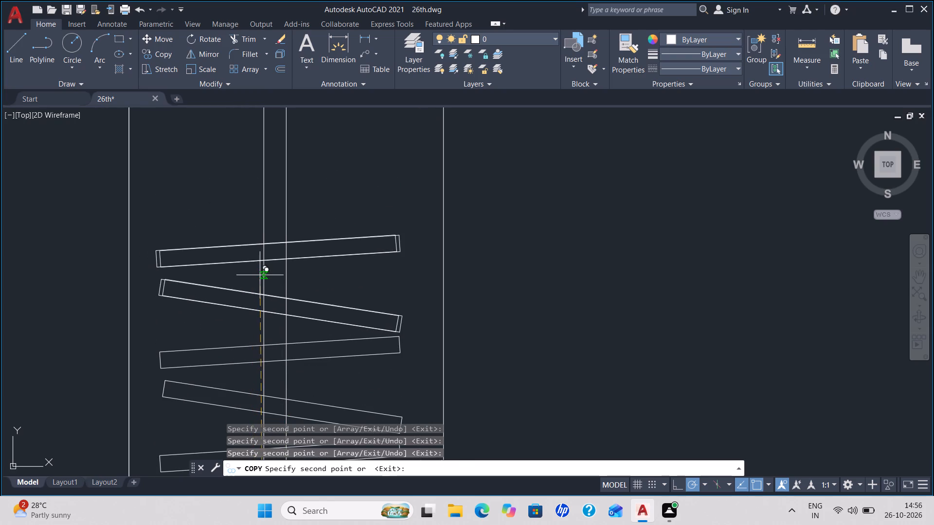
click(261, 170)
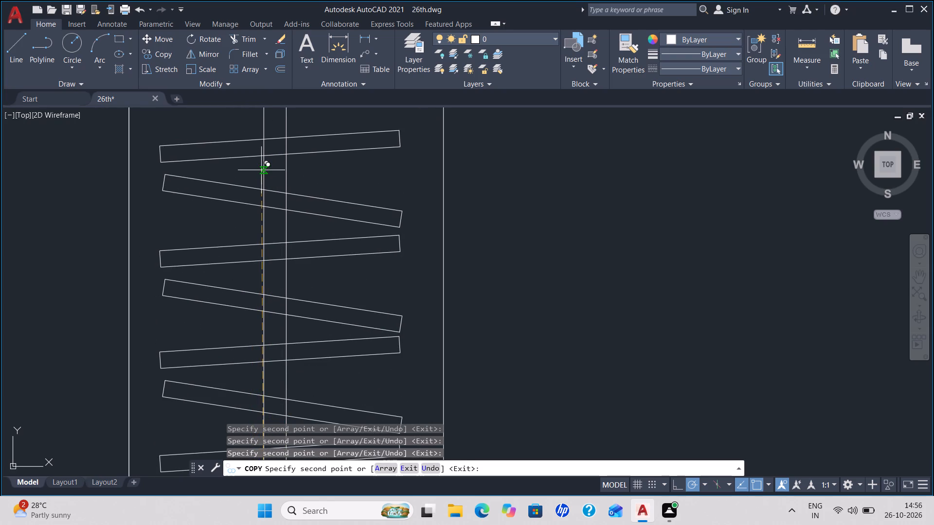
middle_drag(271, 169, 261, 359)
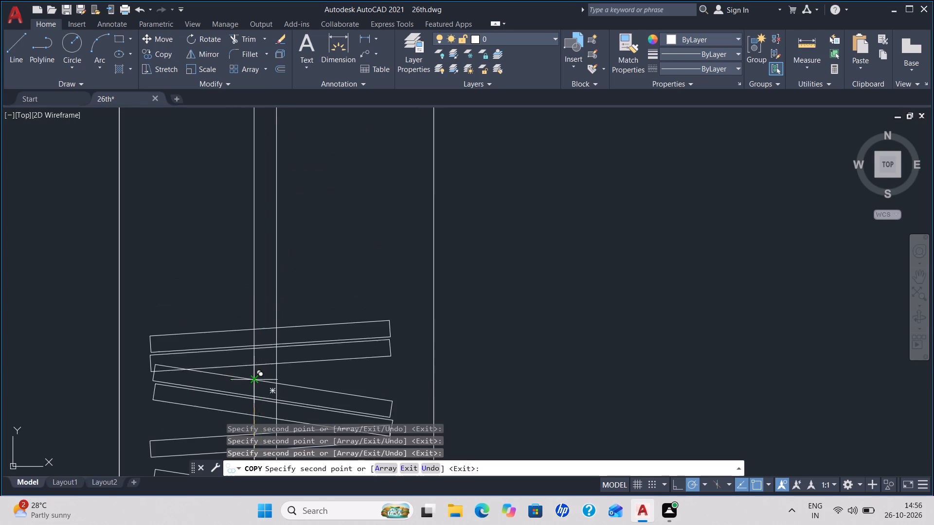
drag(247, 257, 252, 257)
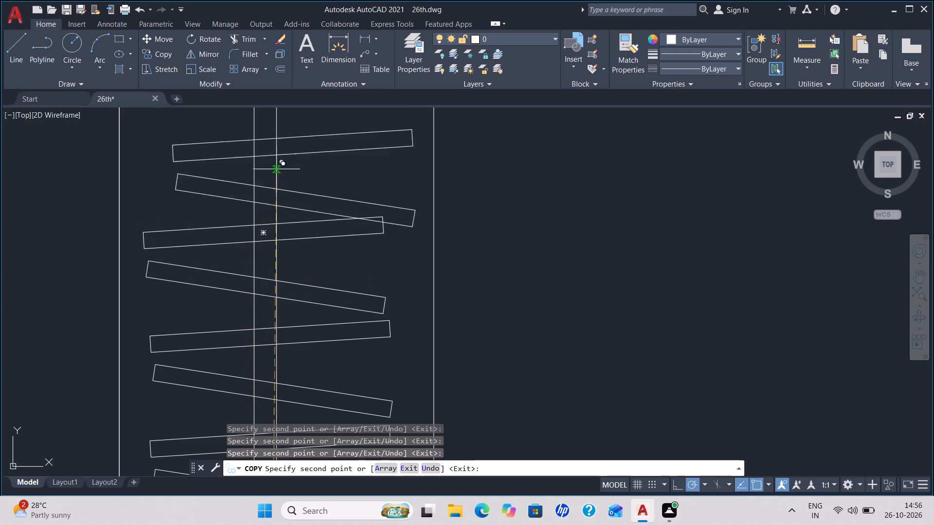
click(257, 150)
middle_drag(257, 150, 268, 312)
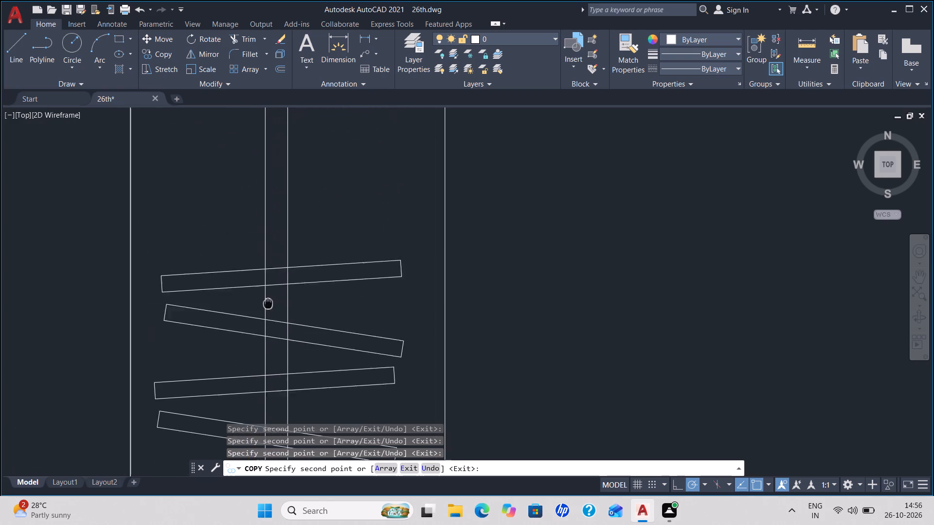
middle_drag(268, 312, 270, 361)
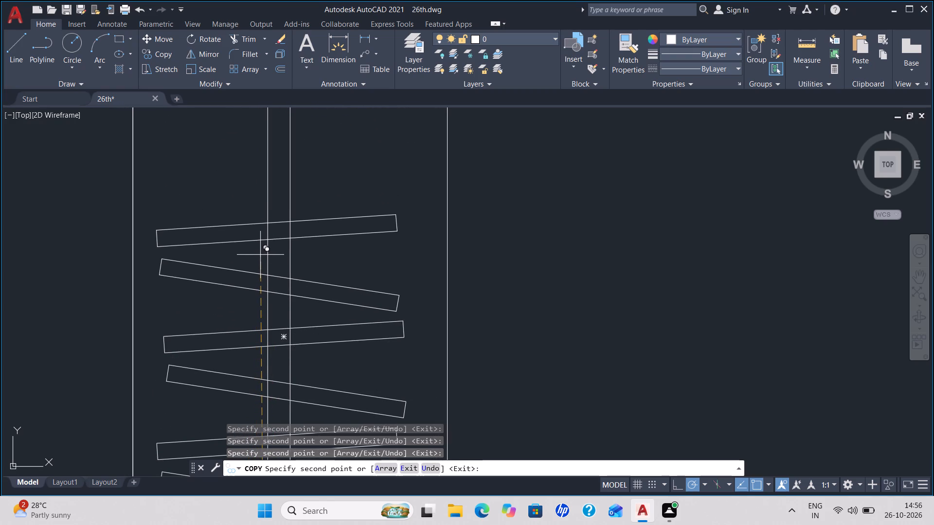
click(260, 255)
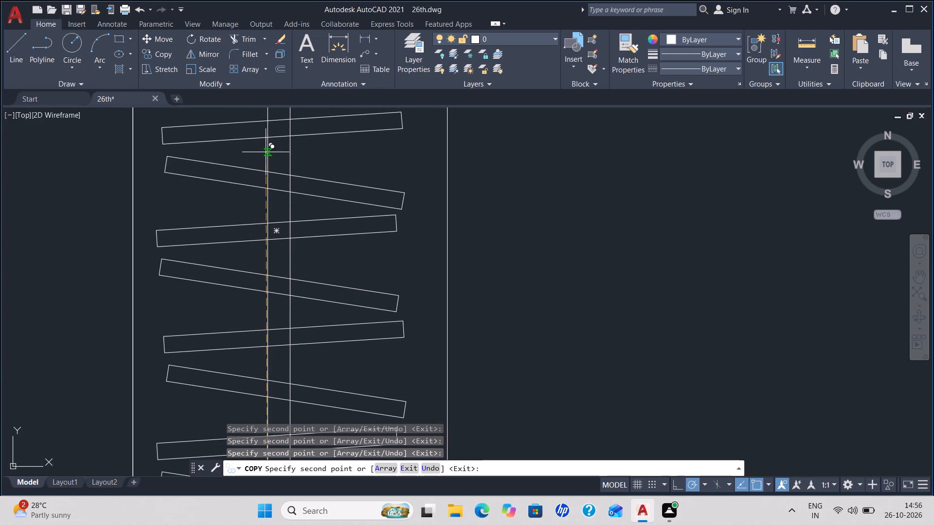
click(266, 152)
middle_drag(274, 150, 273, 356)
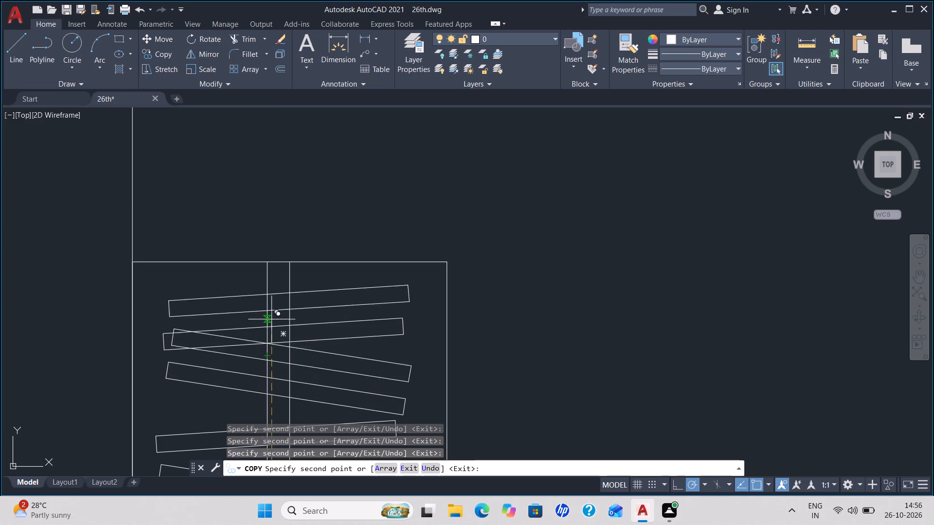
key(Escape)
Examine the hanger spacing along the full length of the wardrobe and against the surrounding bedroom.
scroll(302, 343, down, 2)
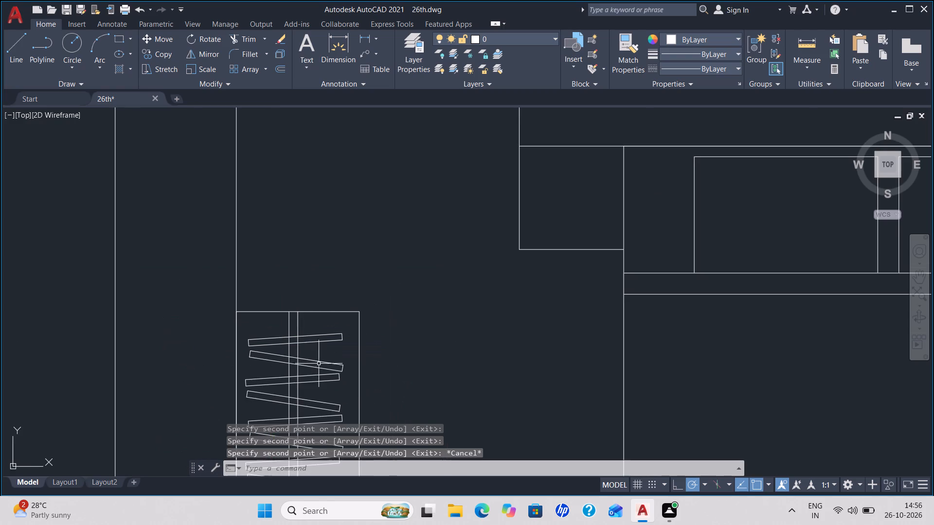
middle_drag(342, 391, 347, 167)
scroll(342, 391, down, 1)
scroll(343, 152, up, 1)
scroll(358, 218, down, 1)
scroll(355, 262, down, 1)
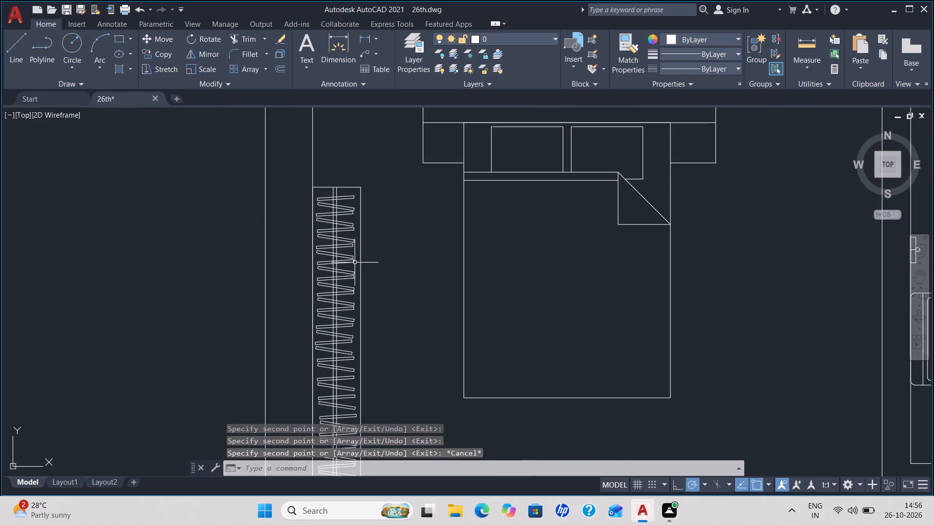
middle_drag(330, 337, 314, 196)
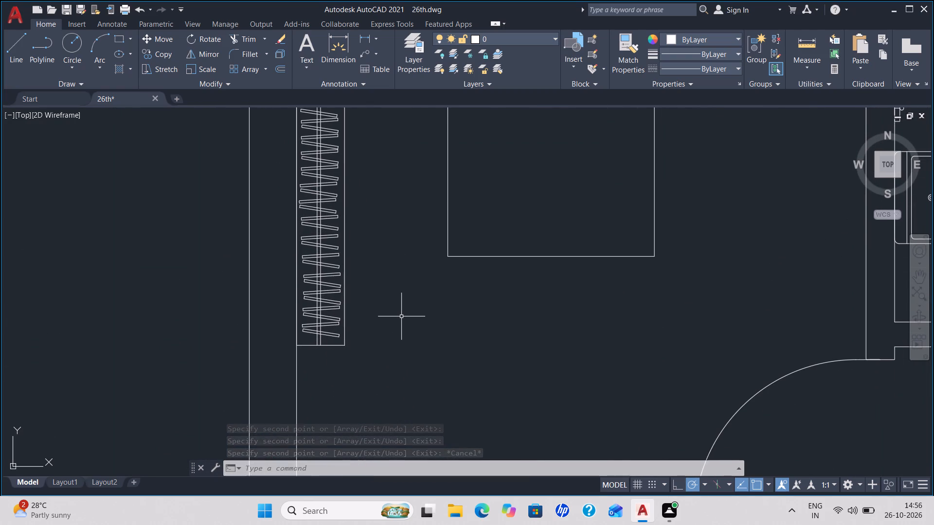
scroll(401, 316, down, 1)
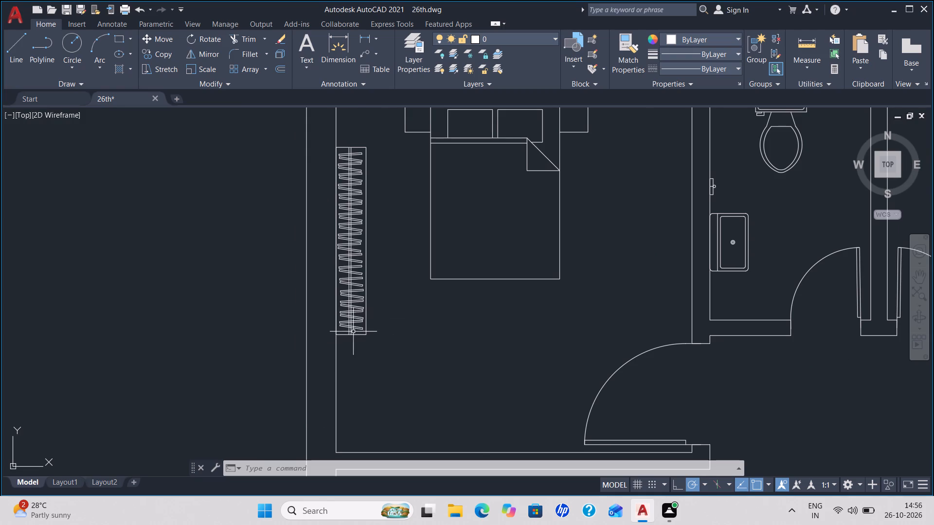
Copy the wardrobe's rail lines and all its hangers into the empty wardrobe in the opposite bedroom, aligned to its upper edge.
scroll(353, 332, up, 3)
click(386, 335)
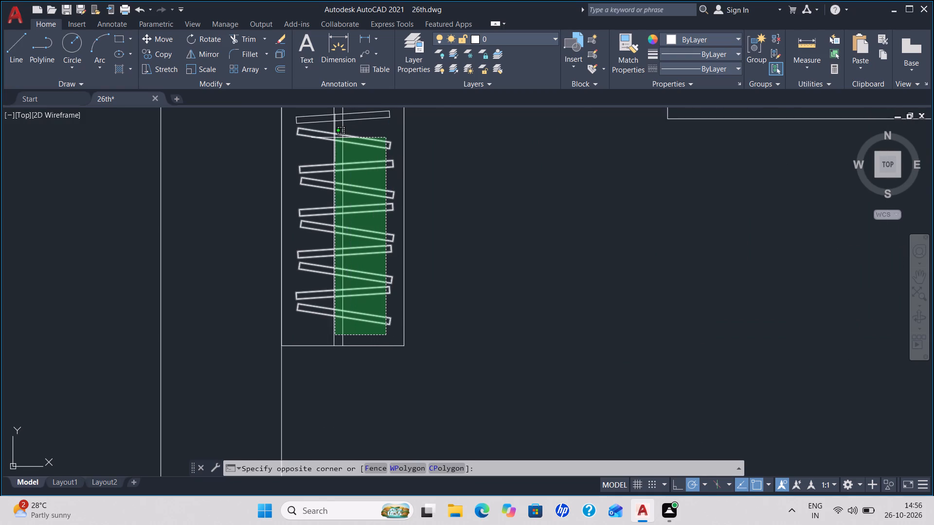
middle_drag(329, 136, 381, 428)
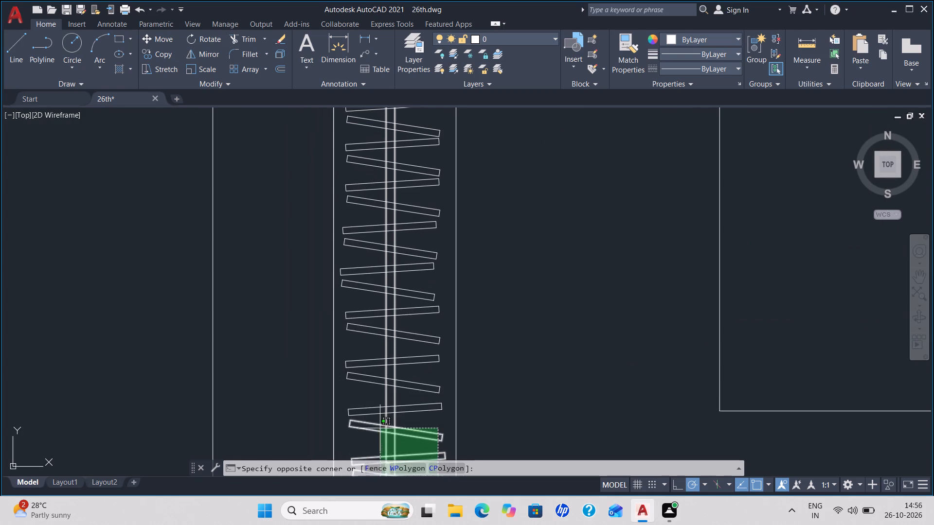
middle_drag(360, 162, 360, 366)
middle_drag(359, 166, 360, 350)
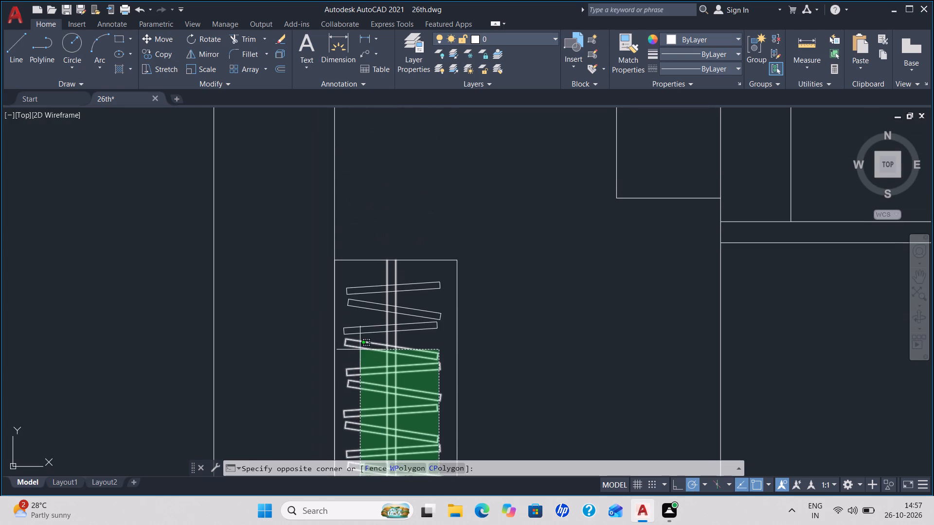
click(360, 271)
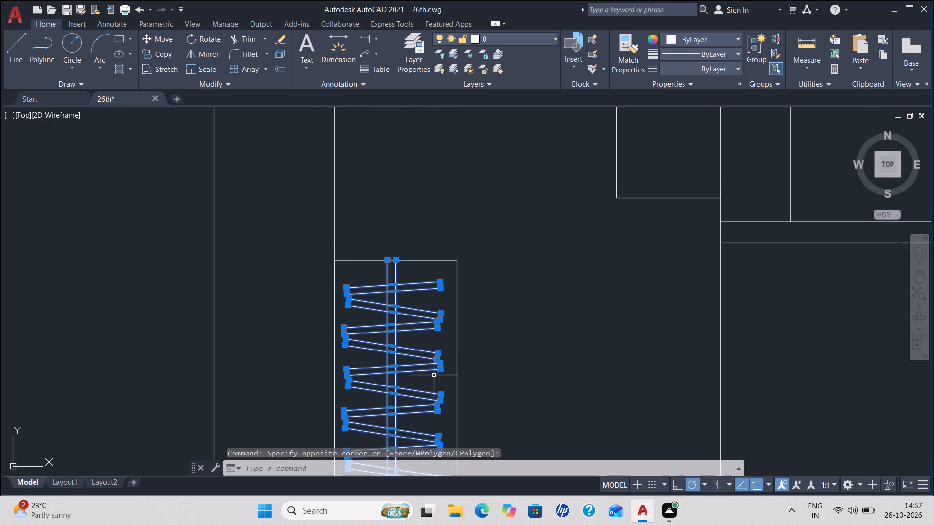
text(co)
key(Return)
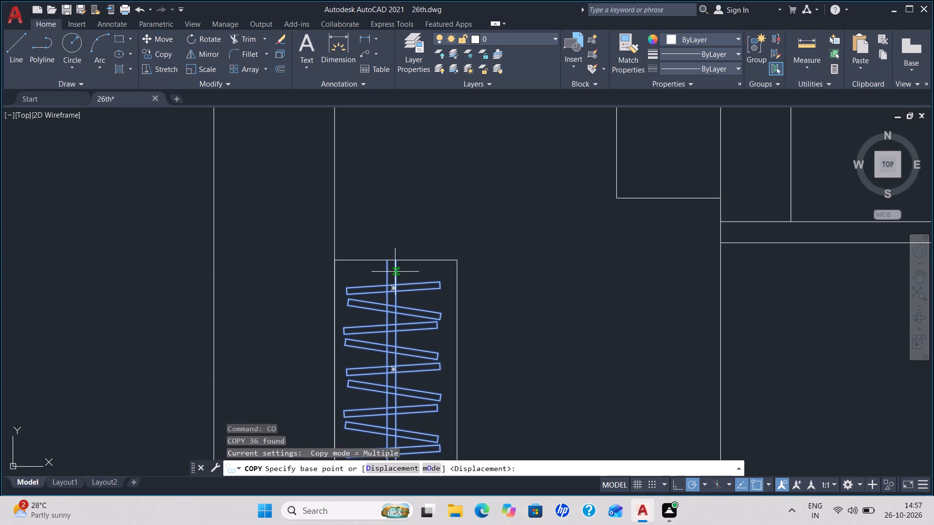
click(395, 264)
scroll(745, 276, down, 2)
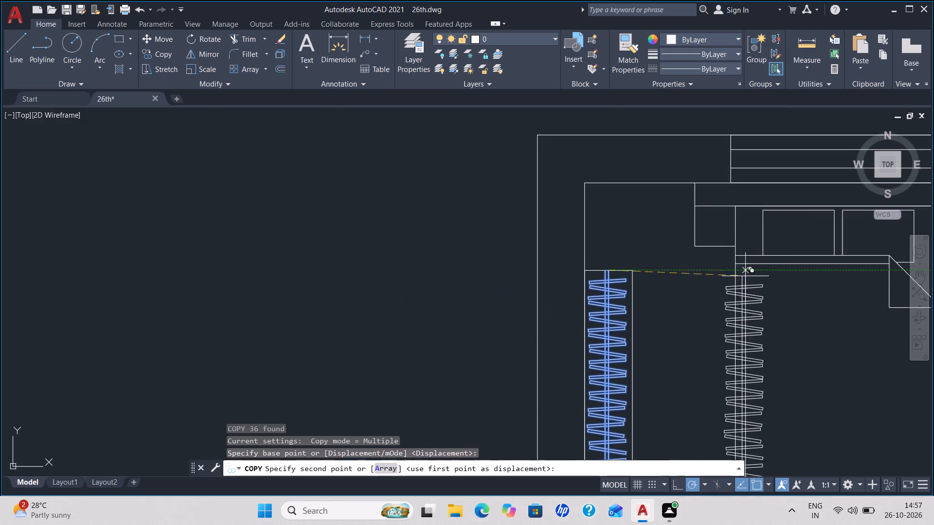
middle_drag(781, 278, 217, 250)
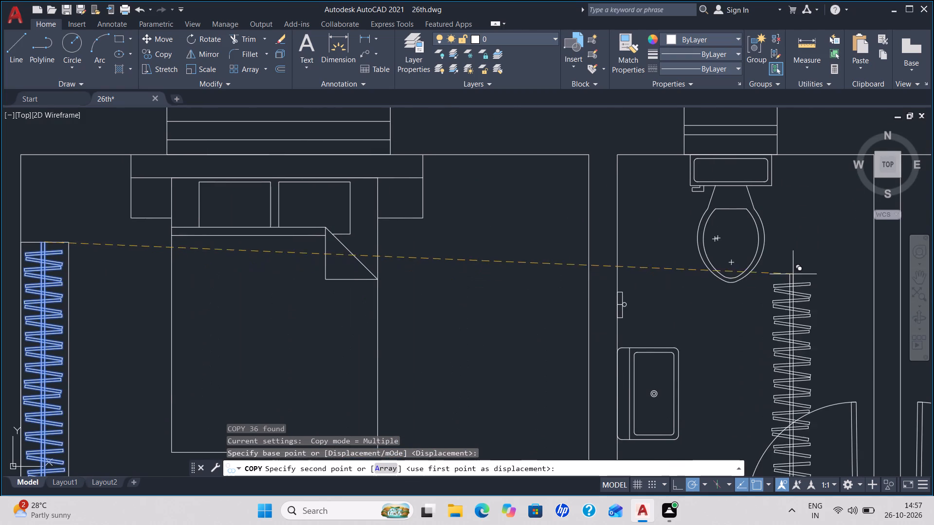
middle_drag(791, 272, 214, 235)
scroll(748, 240, down, 2)
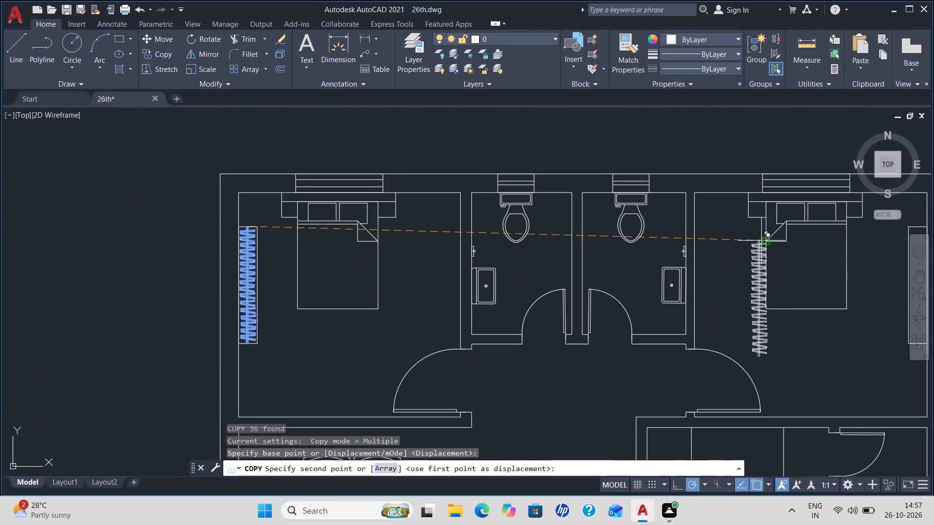
middle_drag(858, 244, 477, 241)
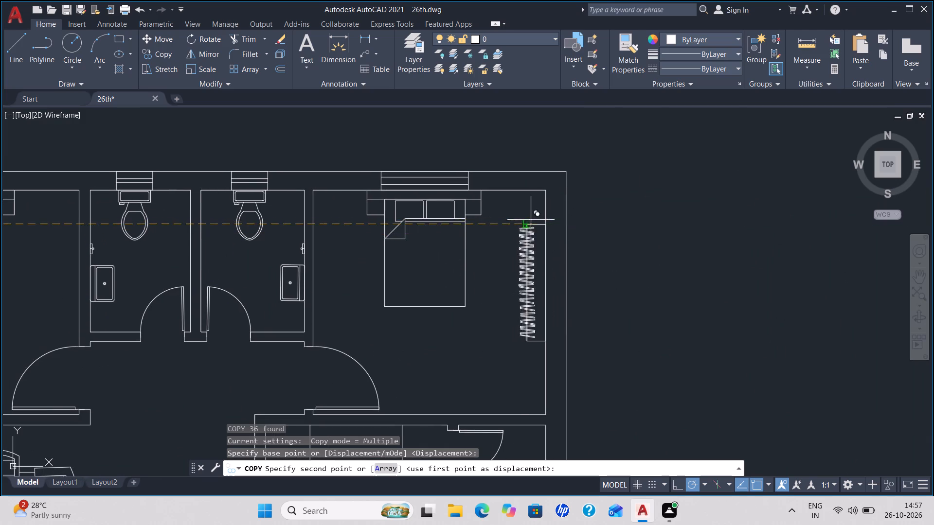
scroll(536, 219, up, 4)
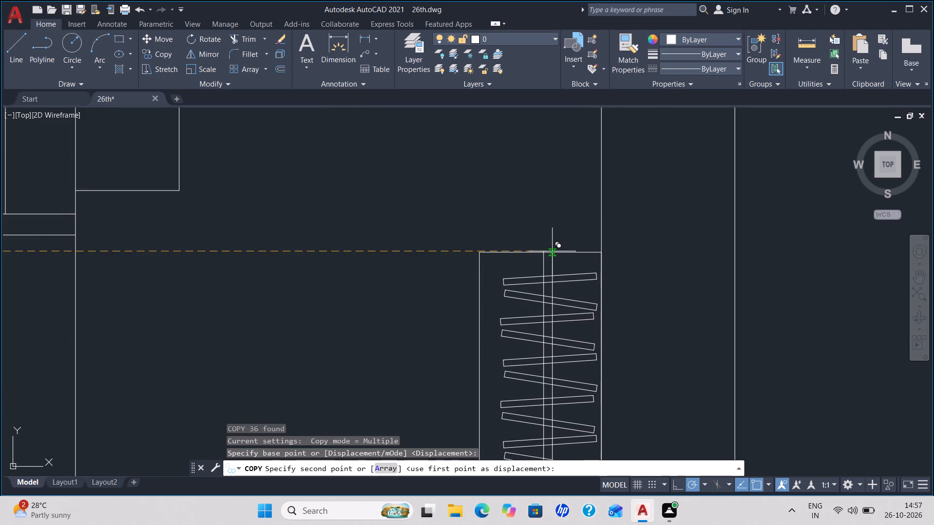
click(542, 253)
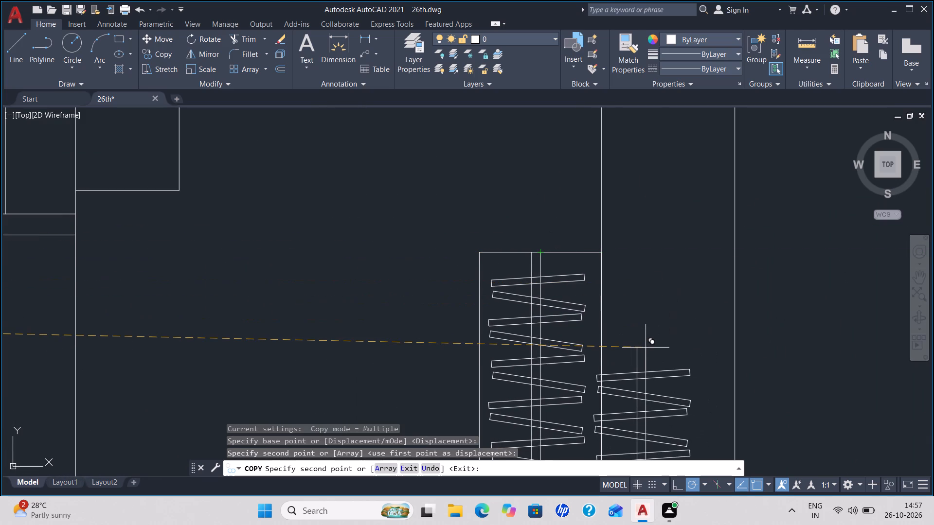
key(Escape)
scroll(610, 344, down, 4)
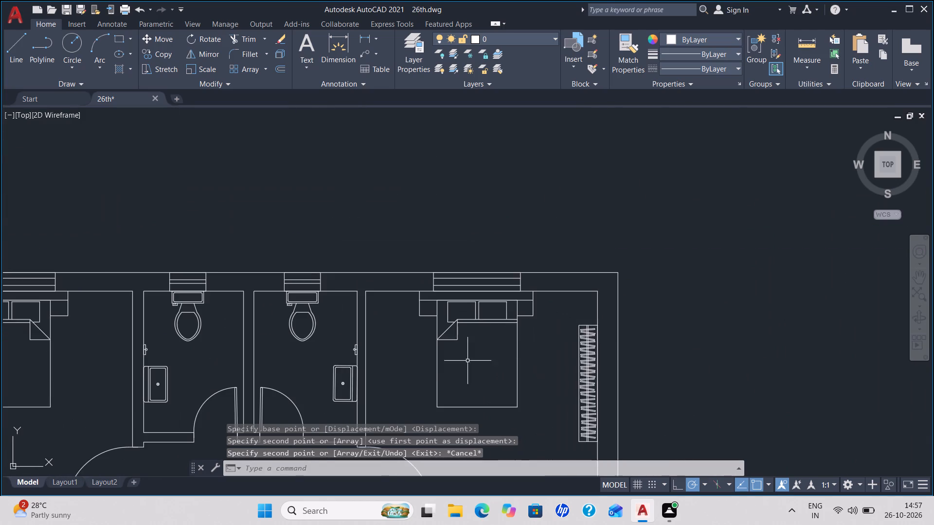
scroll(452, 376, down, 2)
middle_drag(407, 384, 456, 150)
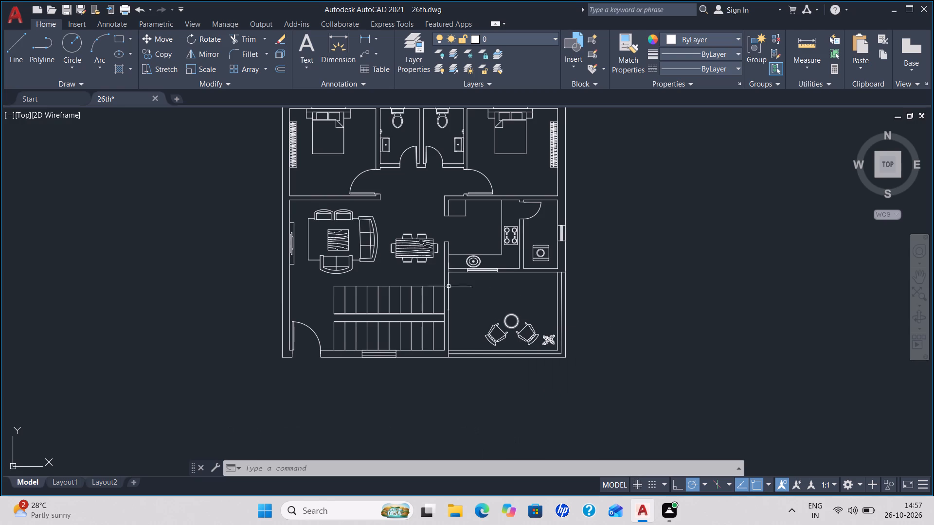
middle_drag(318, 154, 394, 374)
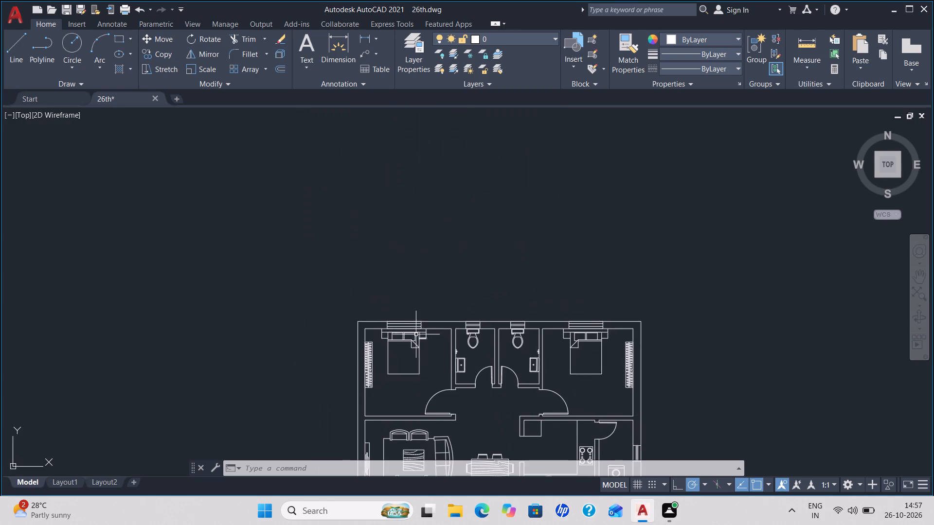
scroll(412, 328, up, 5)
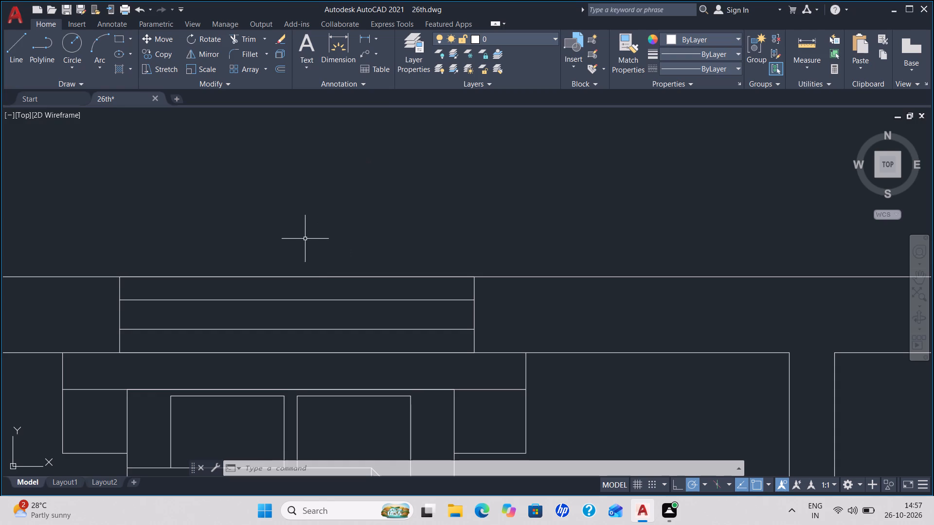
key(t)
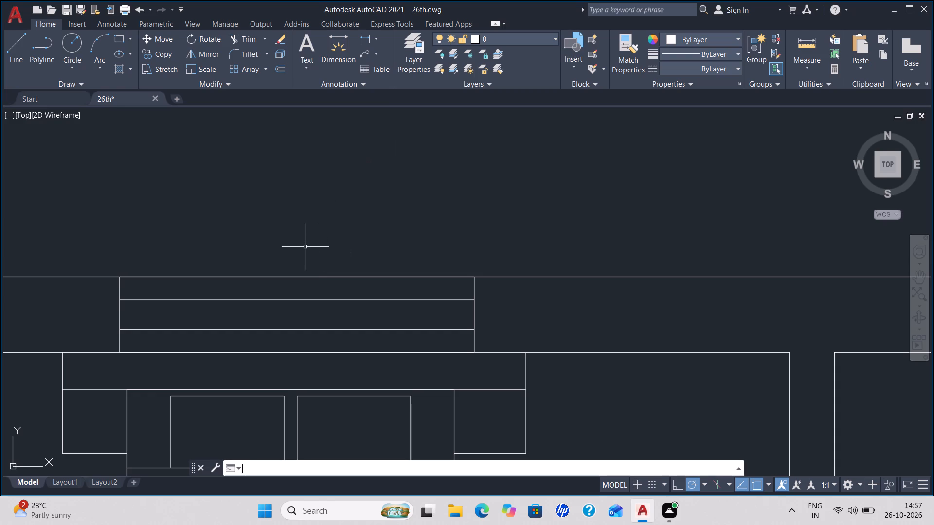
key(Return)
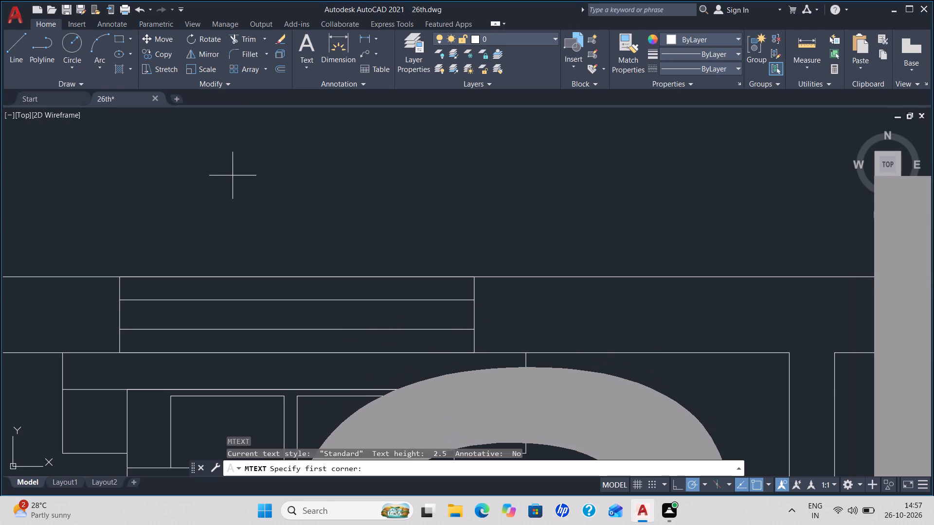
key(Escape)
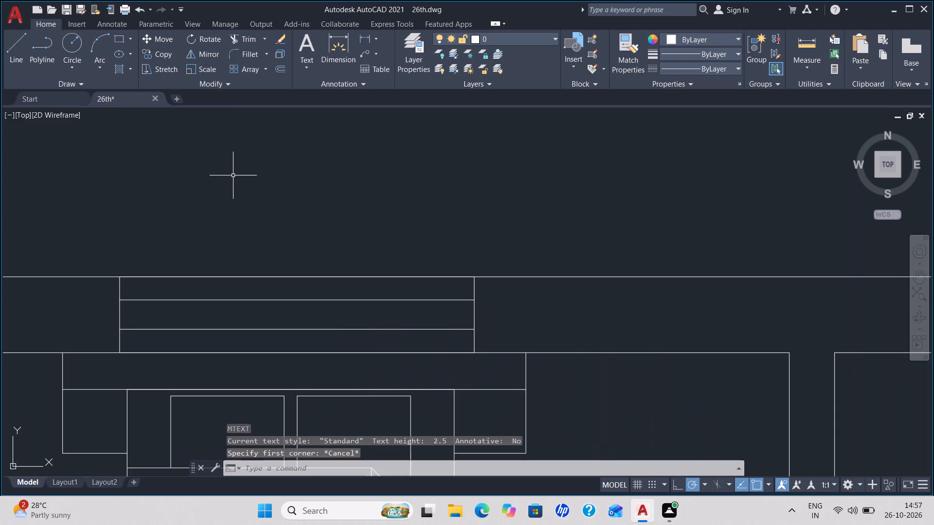
Set the ISO-25 dimension style's text height to 1 and make that style current.
key(d)
key(Return)
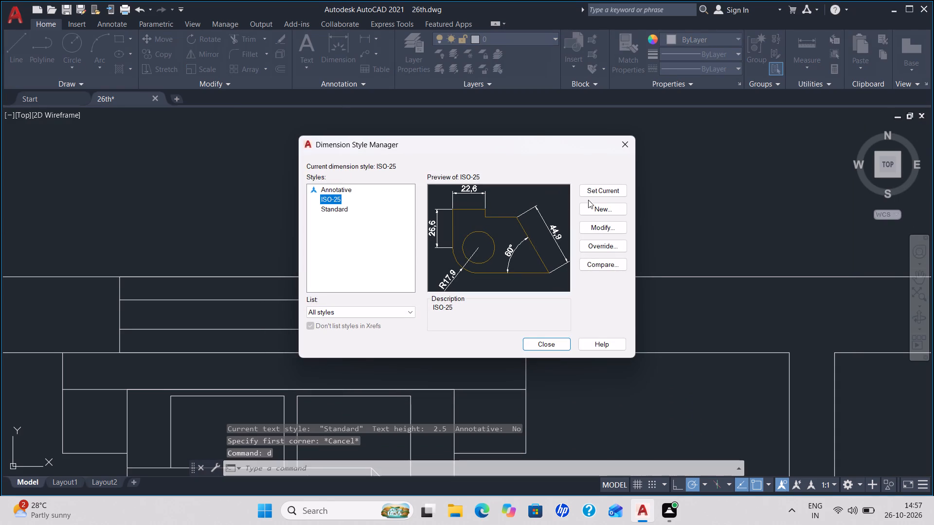
click(603, 225)
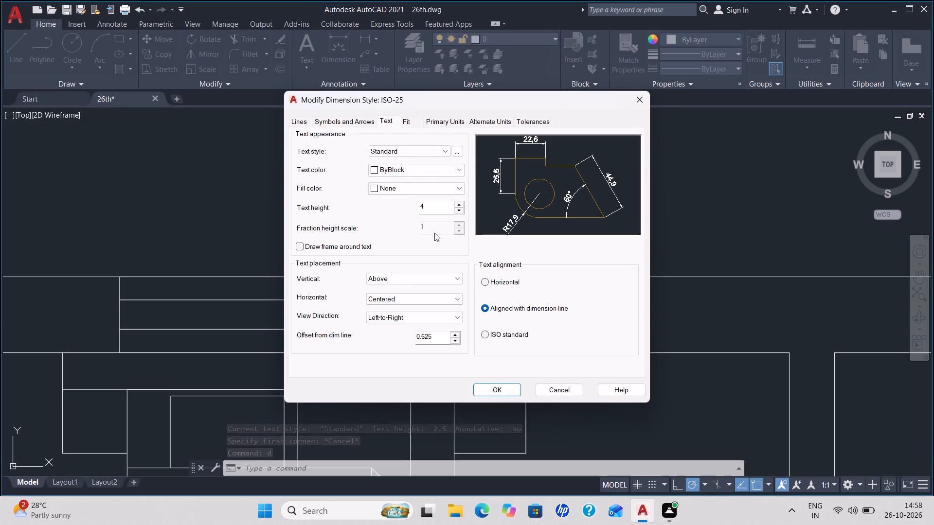
triple_click(461, 210)
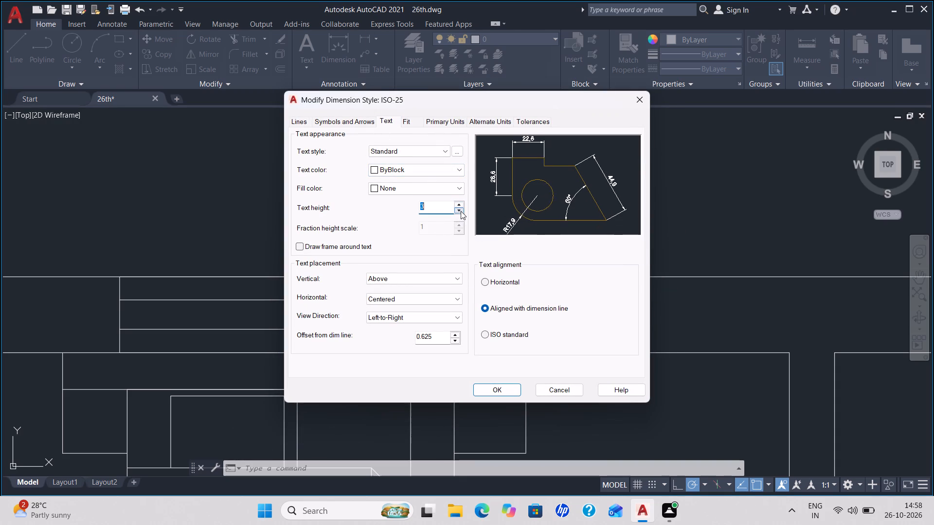
double_click(460, 212)
click(460, 212)
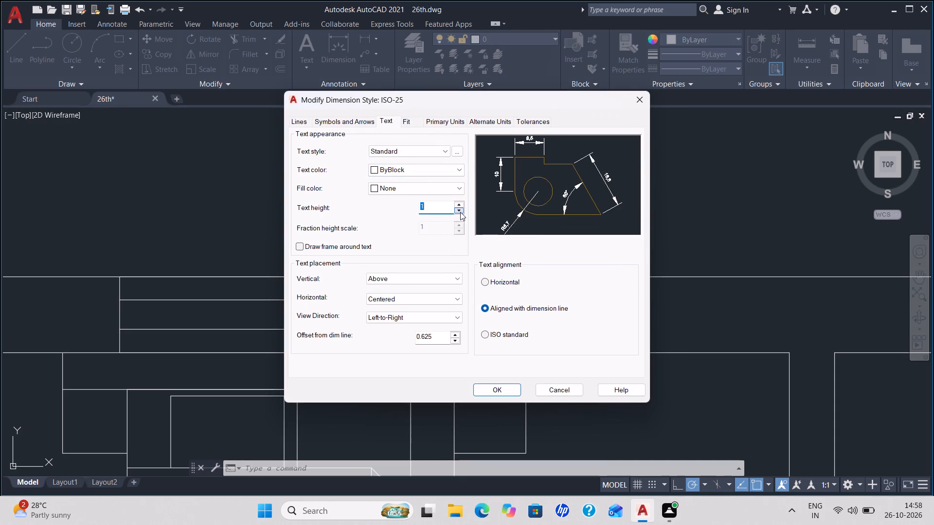
click(503, 390)
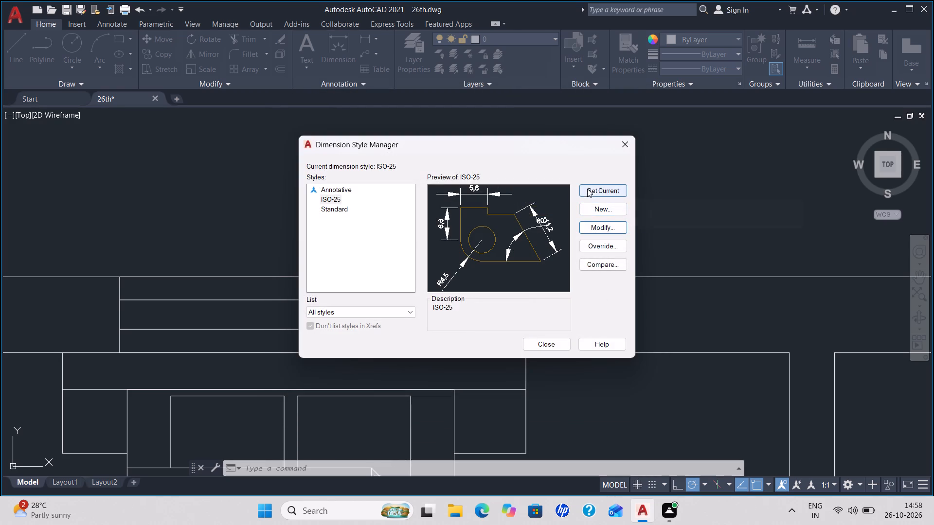
click(587, 189)
click(616, 191)
click(556, 342)
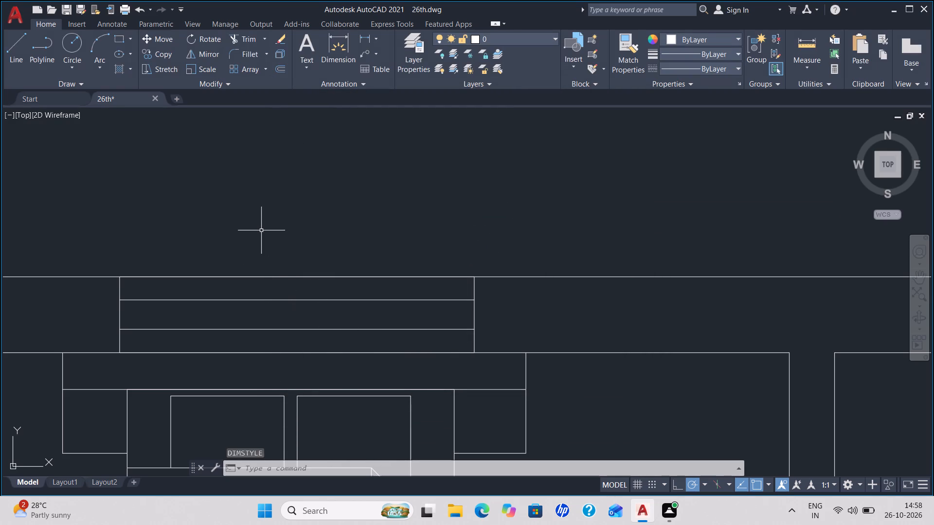
Add the multiline text label W1 just above the window behind the bed in the upper bedroom.
key(t)
key(Return)
click(258, 230)
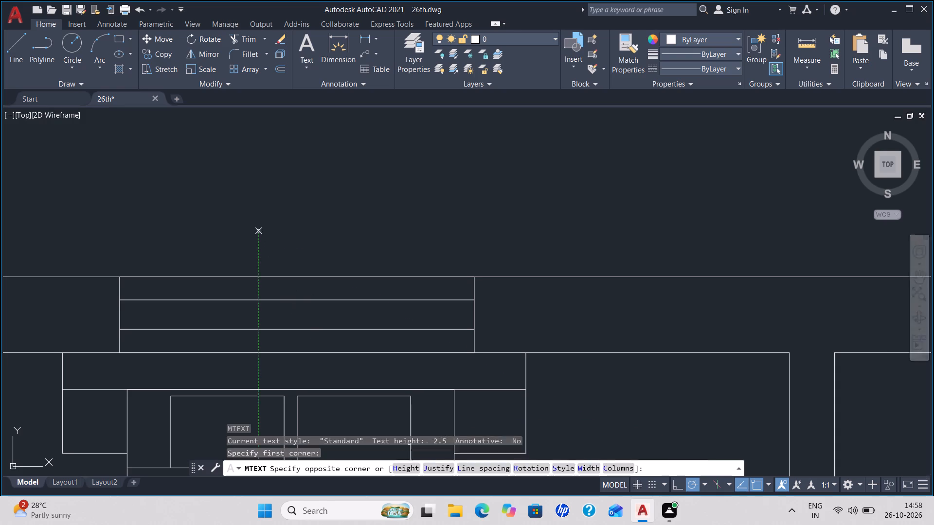
click(373, 270)
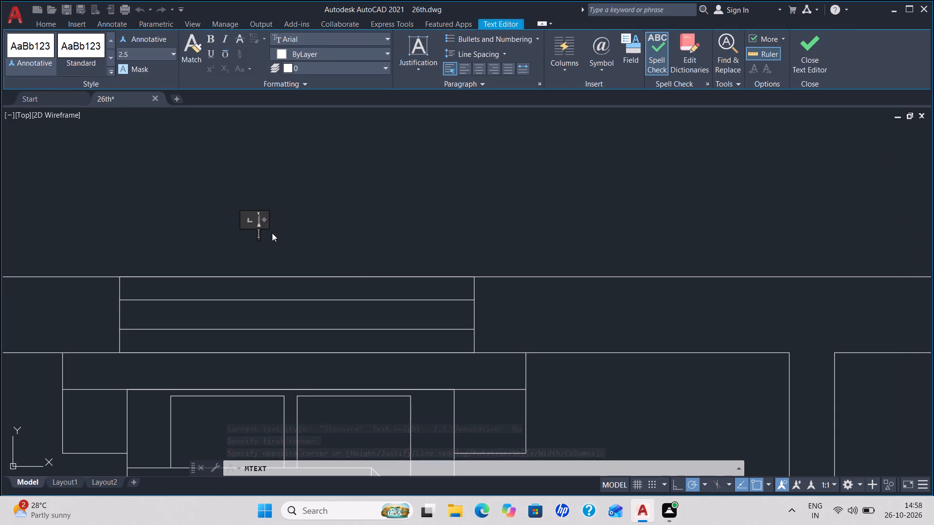
key(w)
key(1)
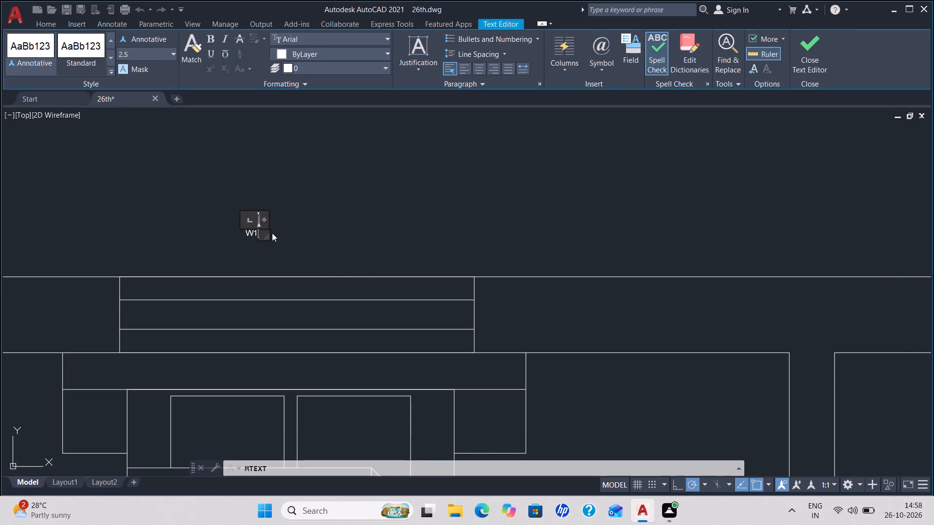
key(Return)
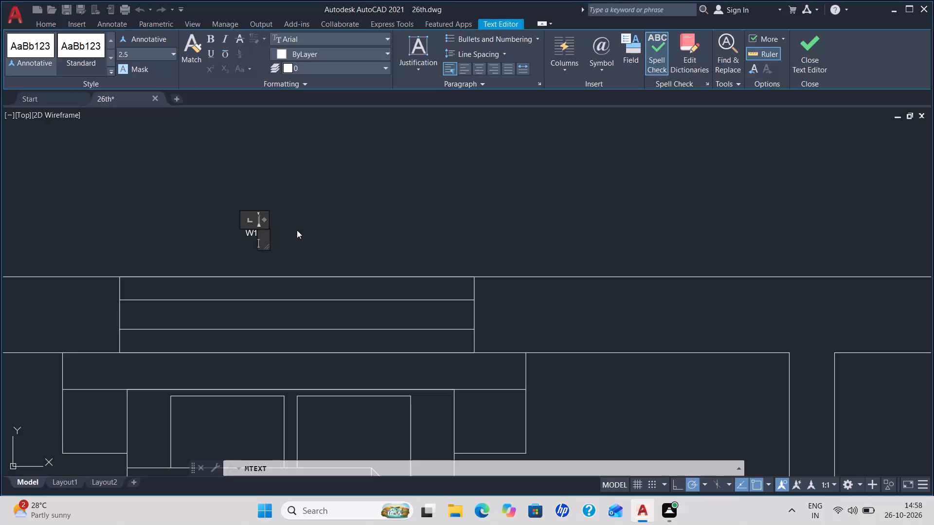
click(330, 246)
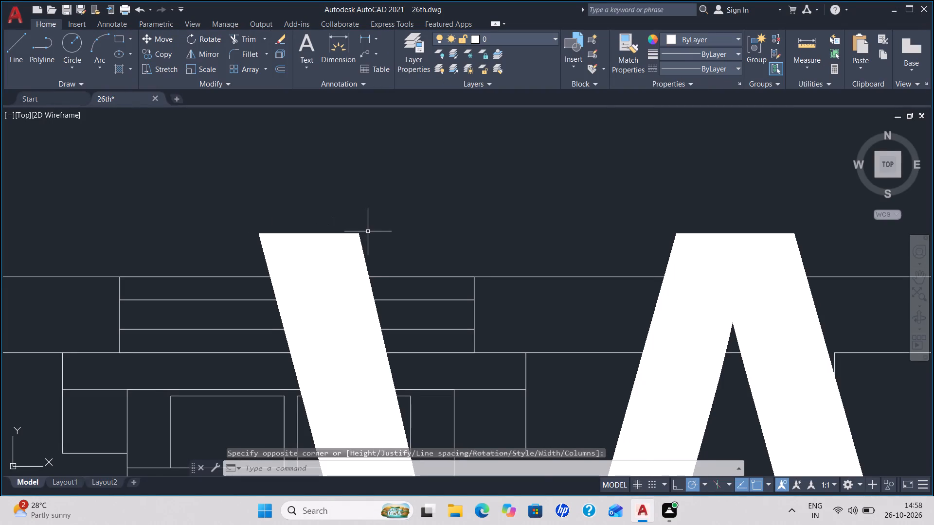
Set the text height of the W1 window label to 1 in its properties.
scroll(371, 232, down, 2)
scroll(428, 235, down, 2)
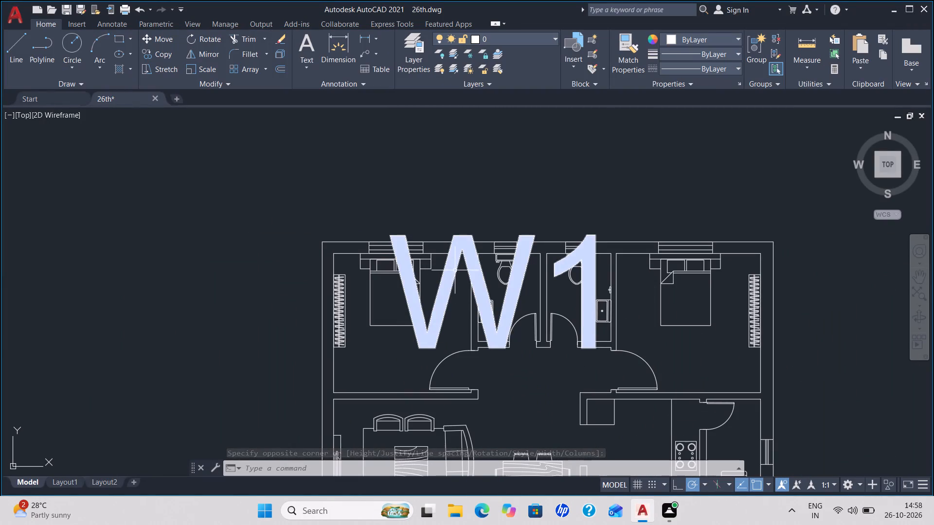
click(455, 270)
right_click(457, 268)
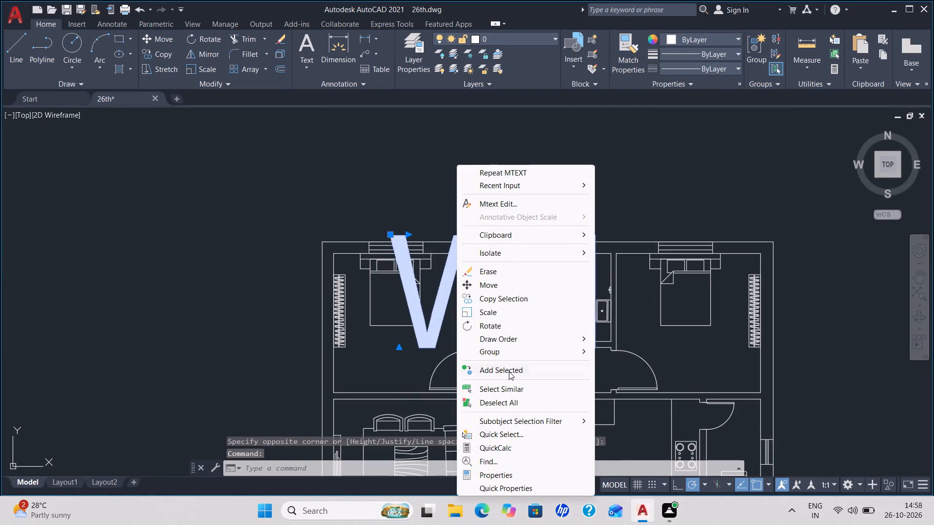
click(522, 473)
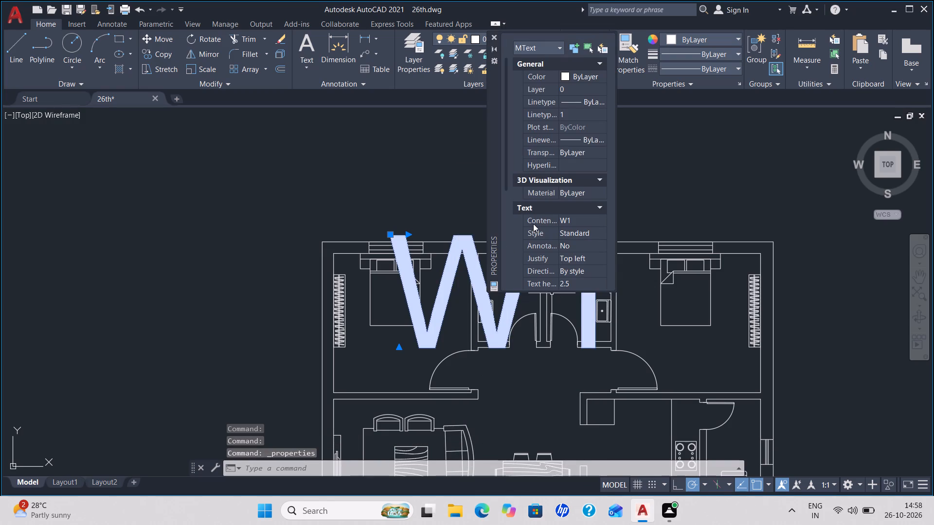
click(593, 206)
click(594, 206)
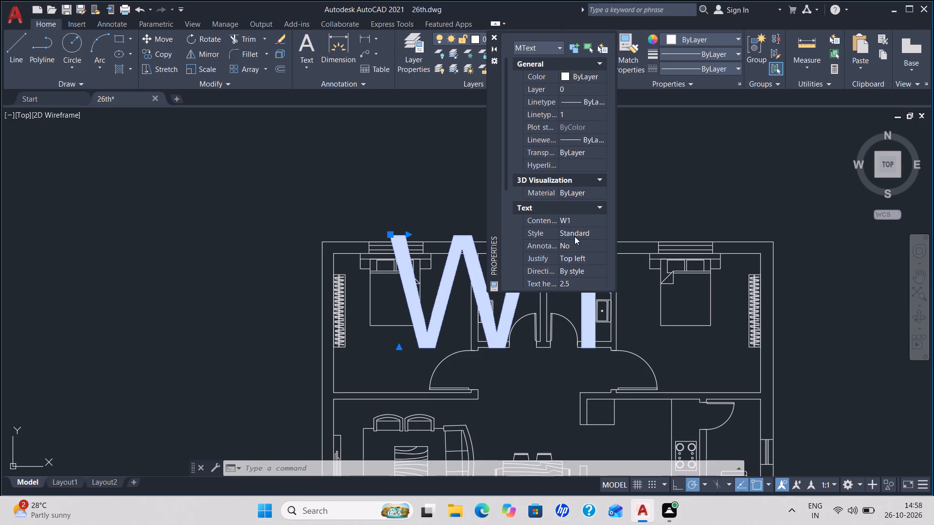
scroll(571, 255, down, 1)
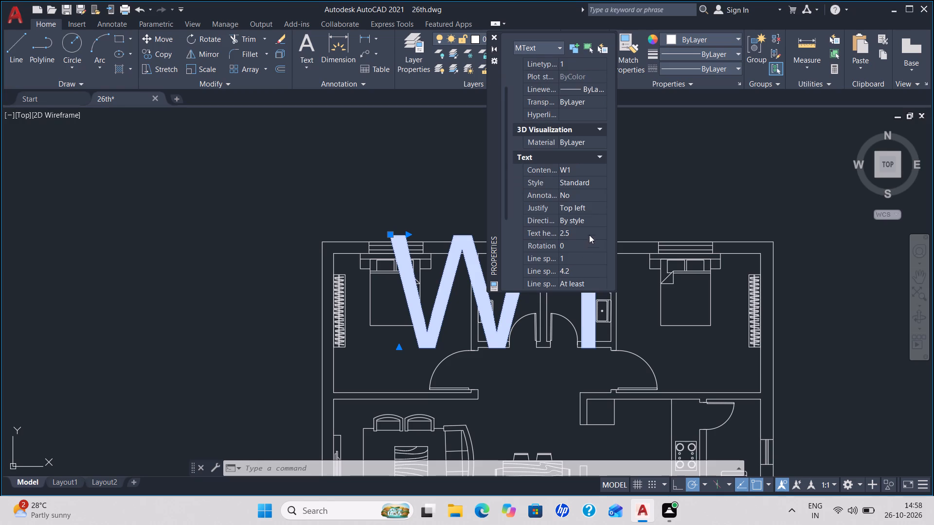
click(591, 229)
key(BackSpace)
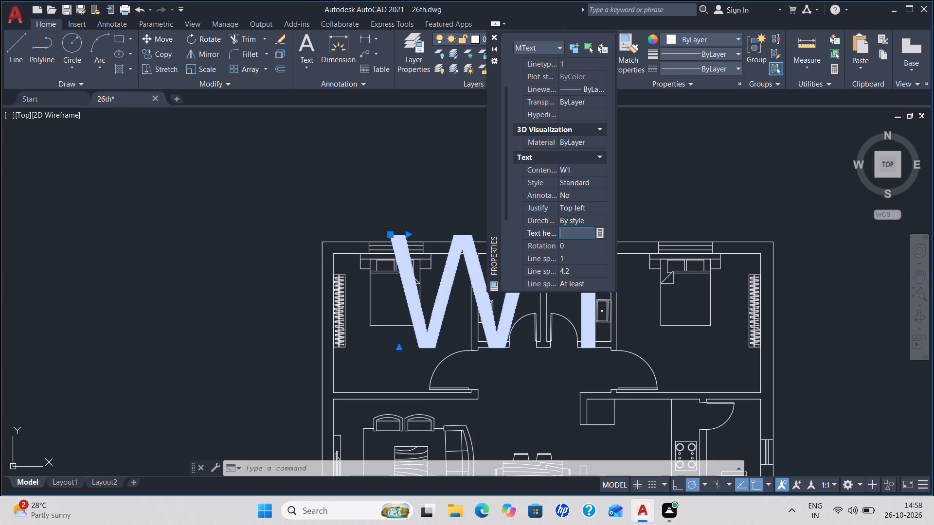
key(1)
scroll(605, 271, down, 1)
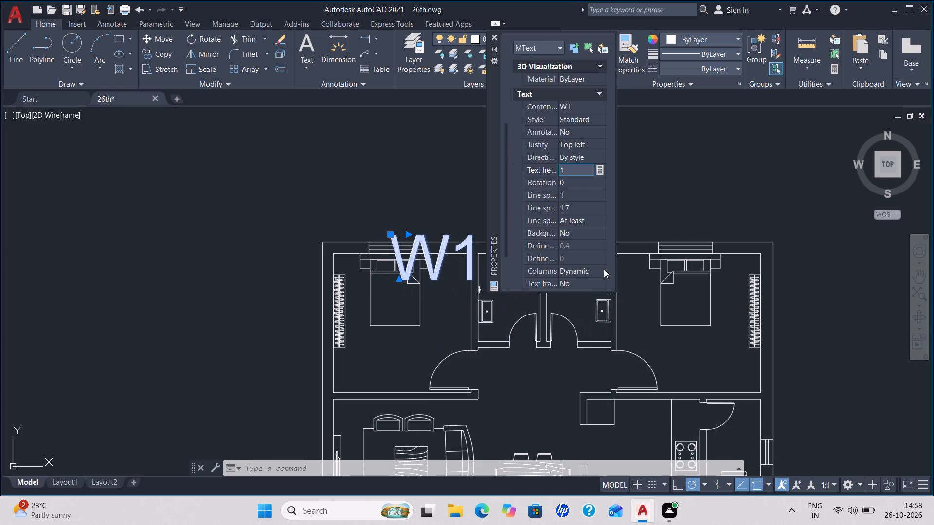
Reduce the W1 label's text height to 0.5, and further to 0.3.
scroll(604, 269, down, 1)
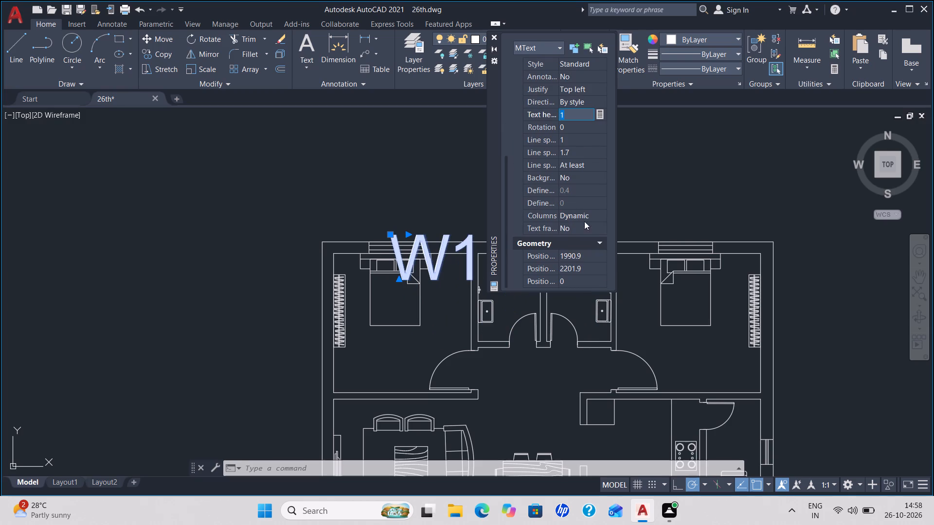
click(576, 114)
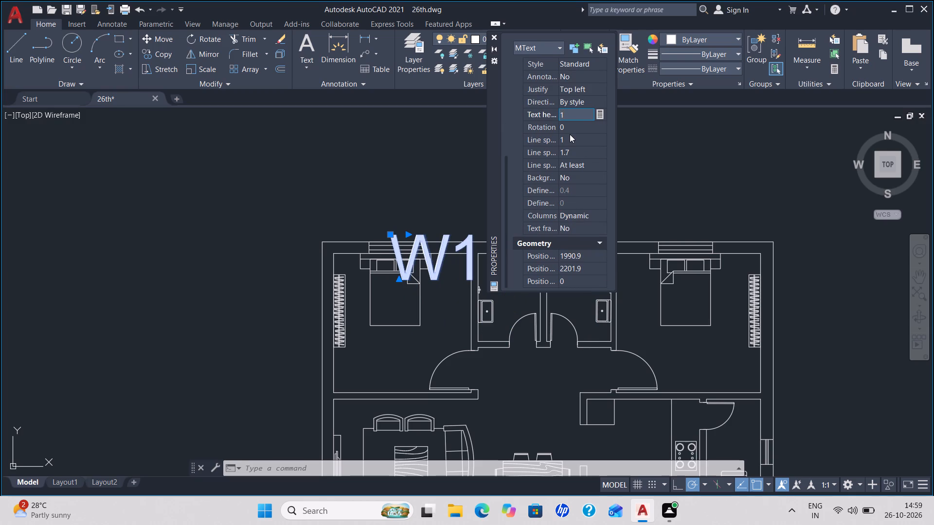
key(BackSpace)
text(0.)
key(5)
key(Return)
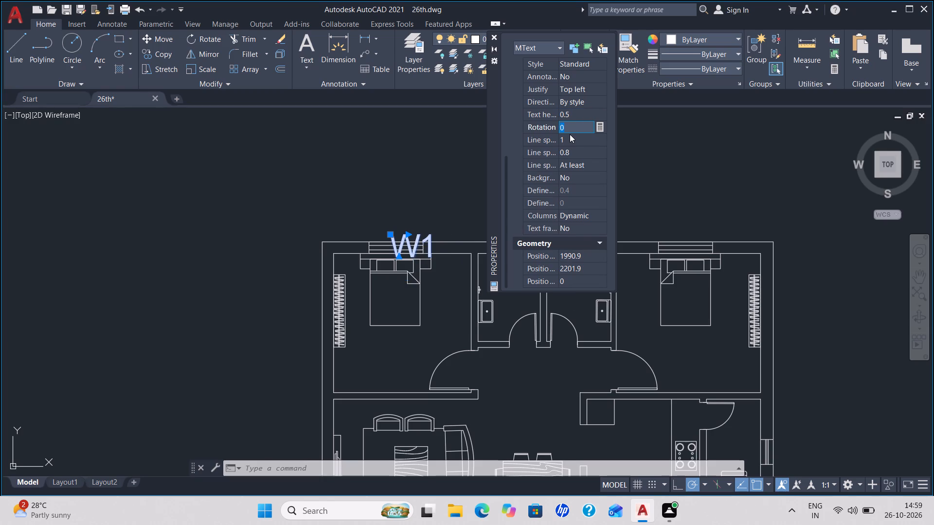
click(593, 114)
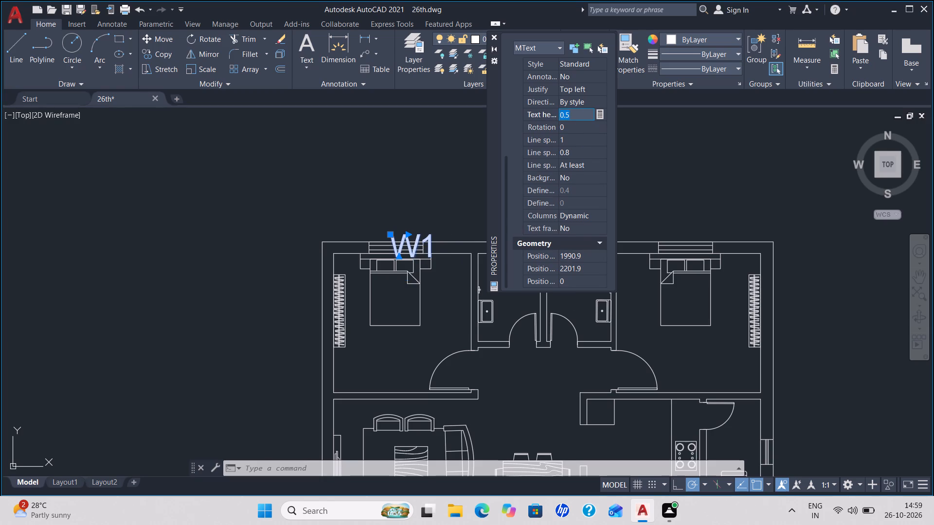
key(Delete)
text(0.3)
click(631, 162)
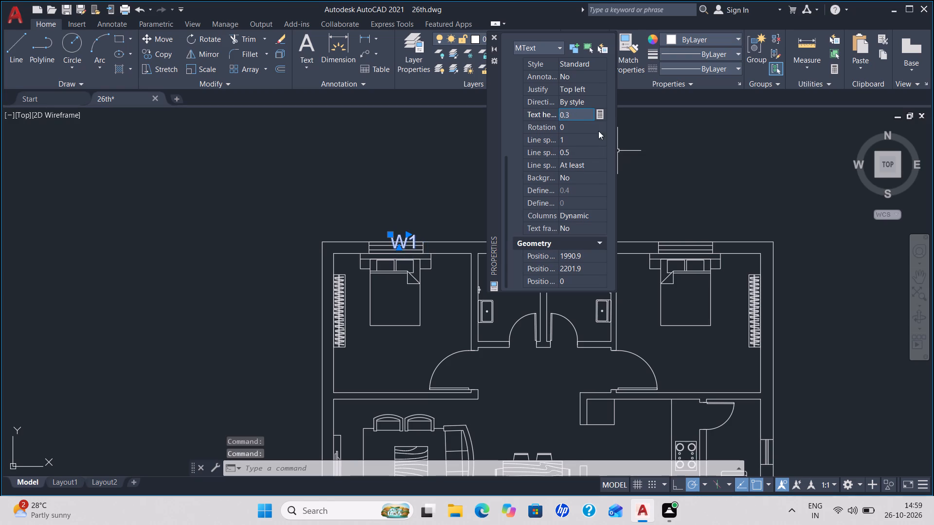
Set the W1 window label's text height to 0.2.
click(578, 114)
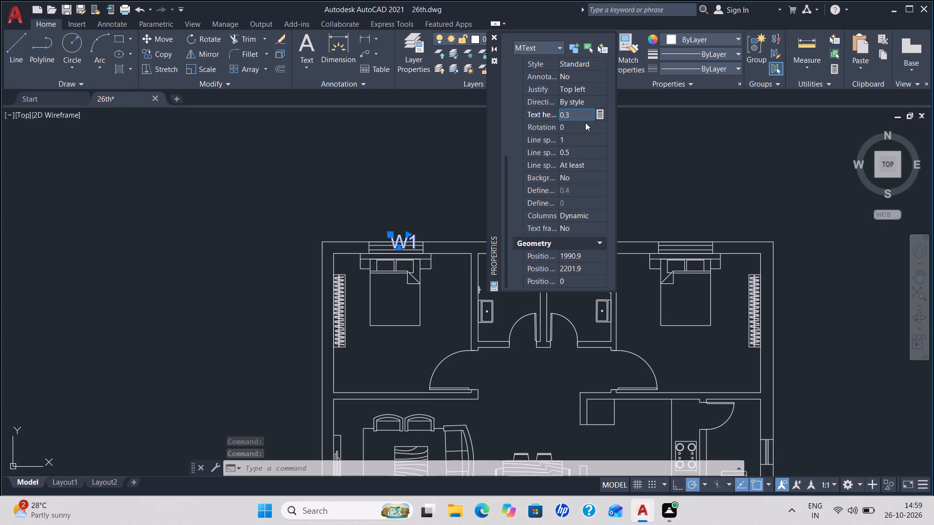
key(BackSpace)
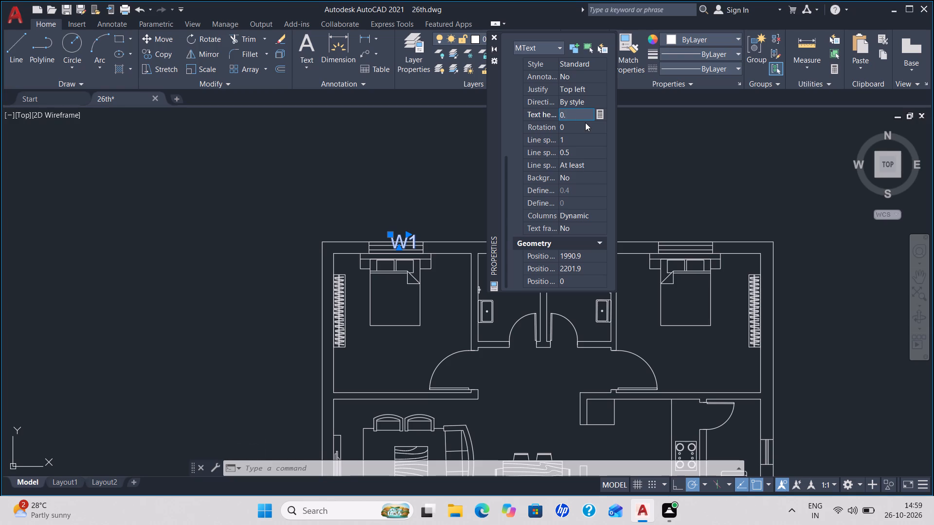
key(2)
key(Return)
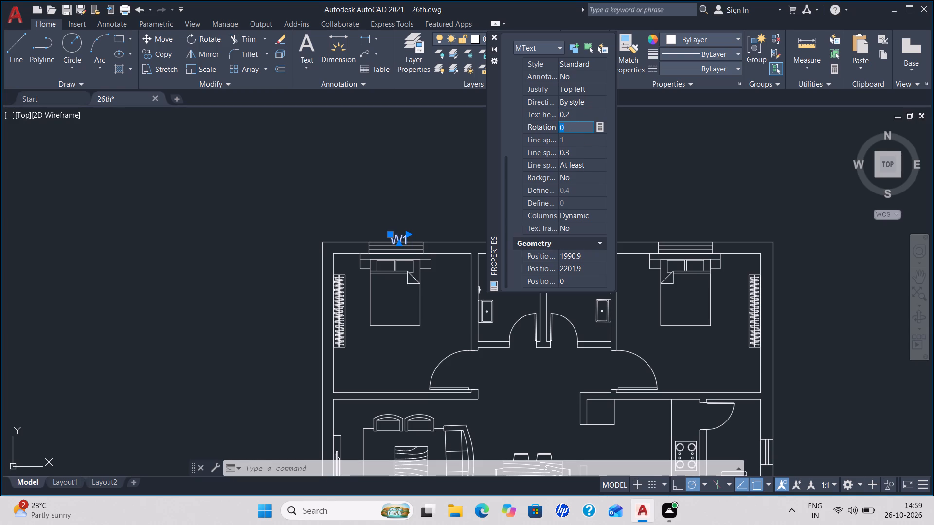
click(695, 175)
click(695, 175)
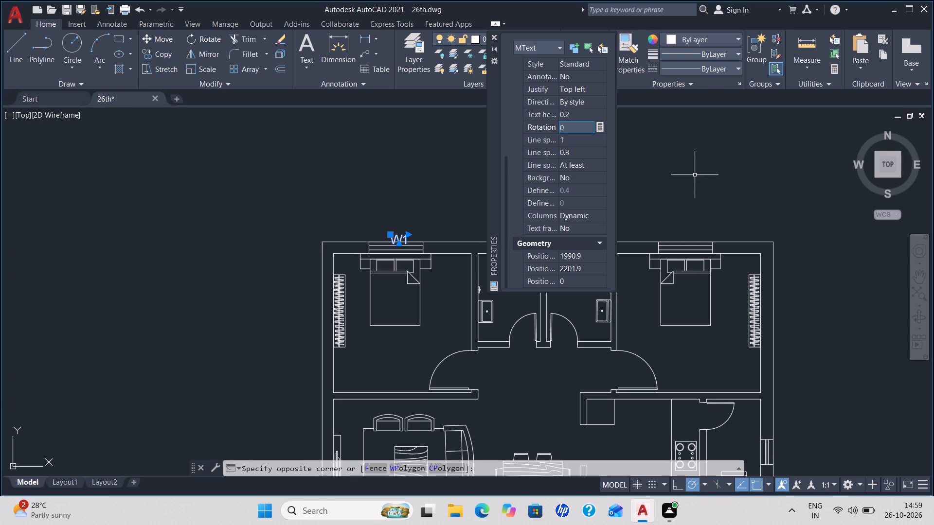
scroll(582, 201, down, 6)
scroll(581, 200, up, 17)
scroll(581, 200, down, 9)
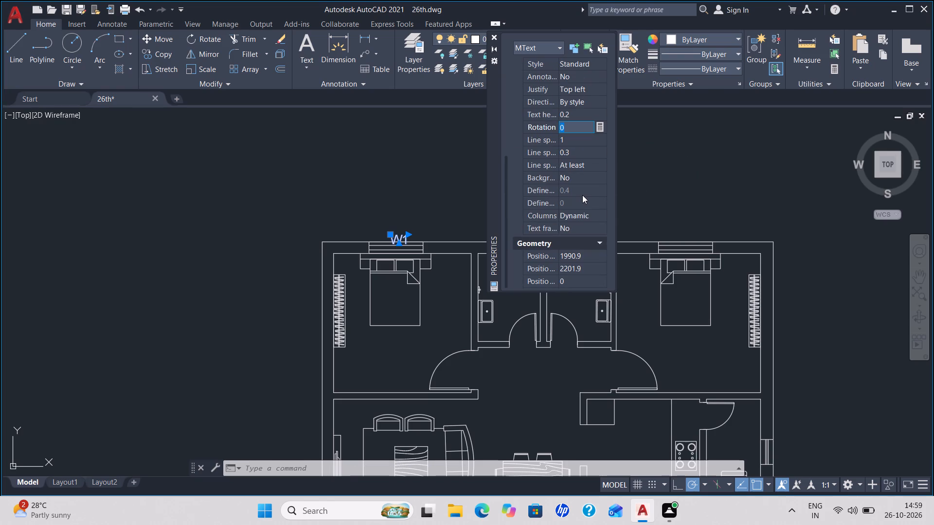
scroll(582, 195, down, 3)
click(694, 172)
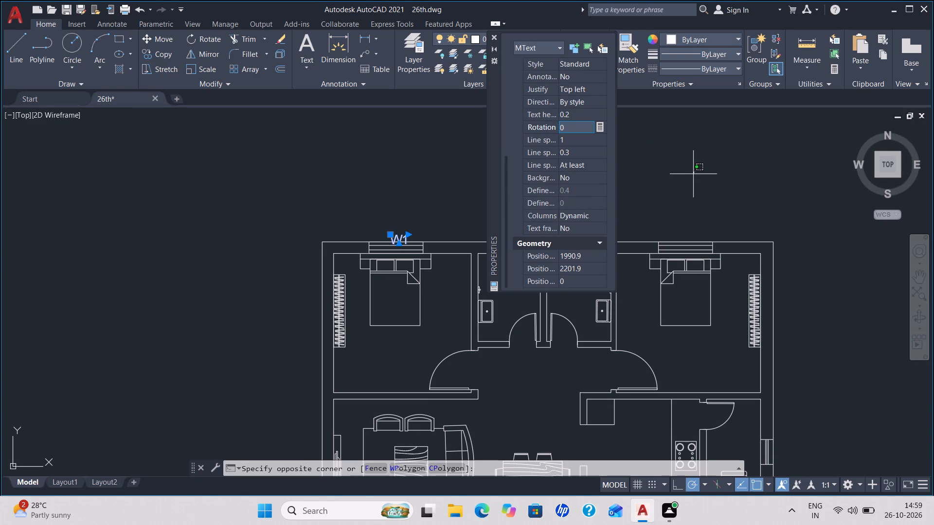
Close the label's properties and examine the W1 text size against the window and the whole floor plan.
click(496, 38)
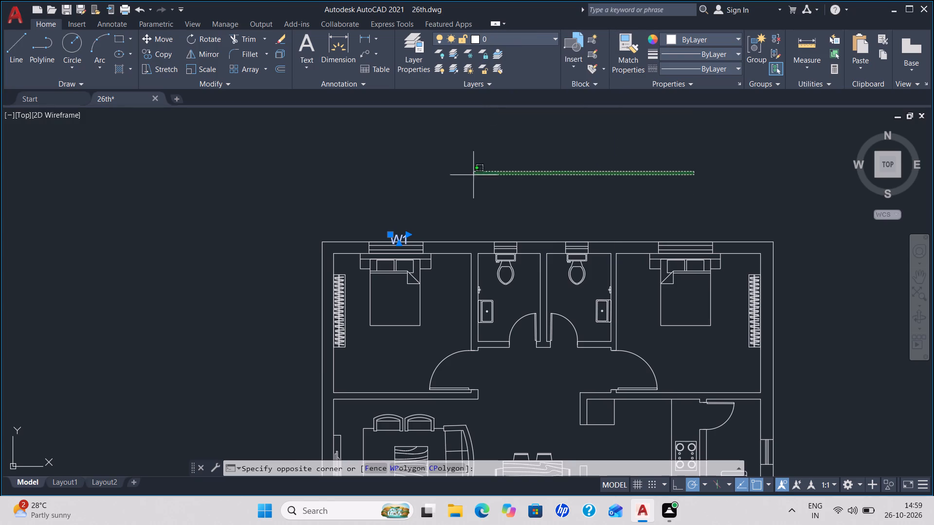
key(Escape)
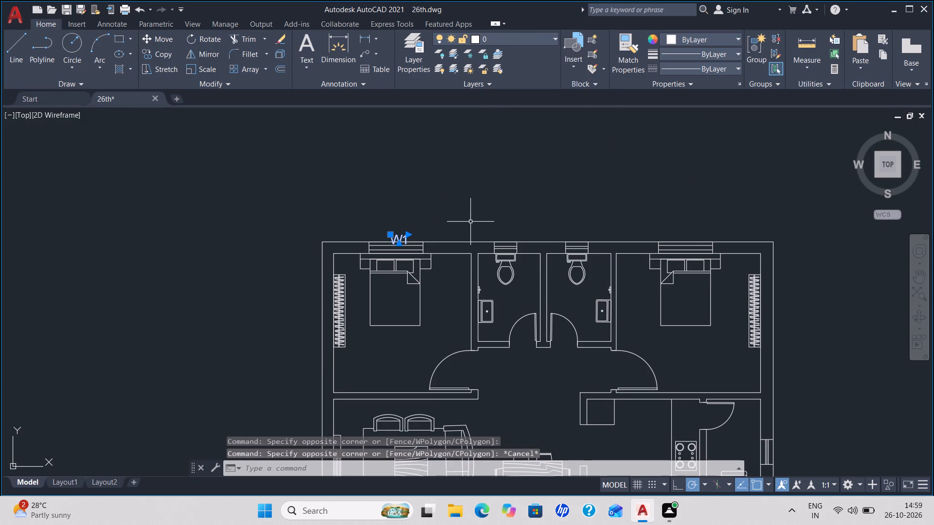
key(Escape)
scroll(400, 238, up, 3)
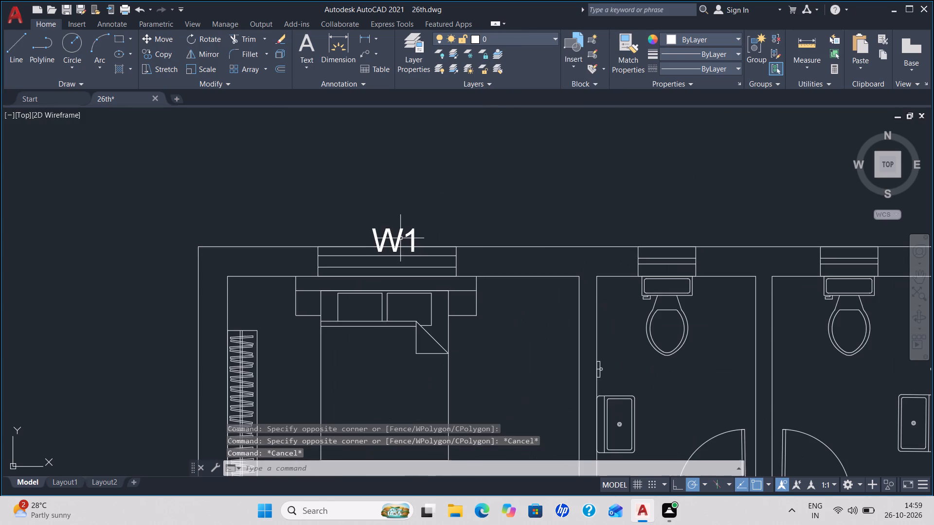
scroll(400, 238, up, 1)
scroll(400, 238, down, 3)
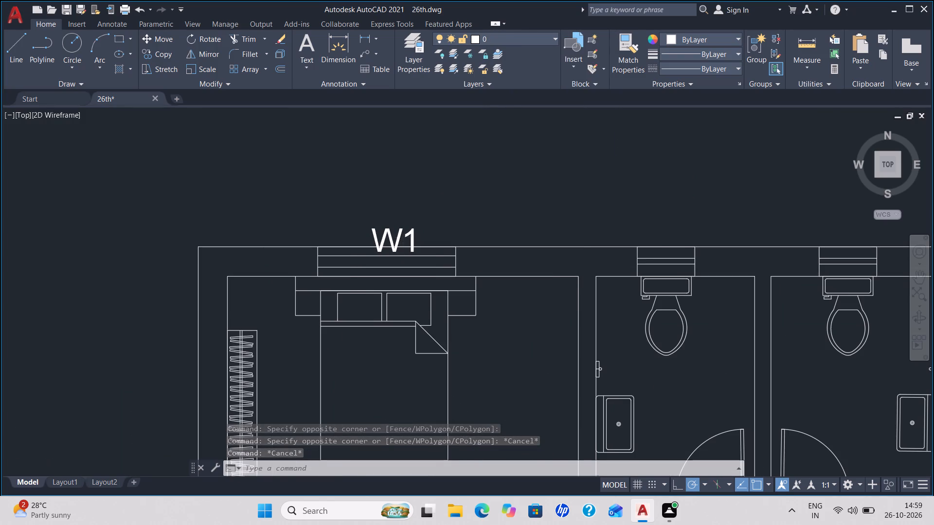
scroll(403, 238, down, 3)
scroll(404, 237, up, 2)
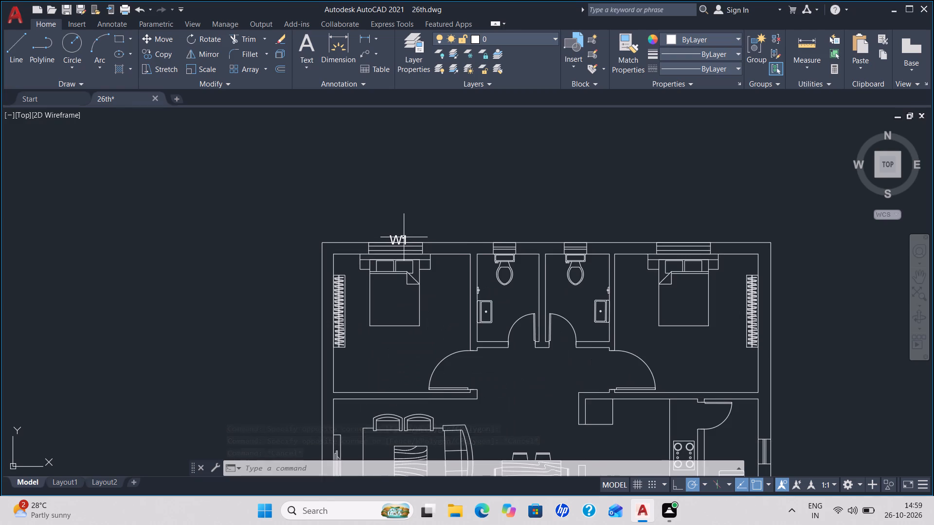
scroll(404, 237, down, 2)
scroll(404, 237, up, 3)
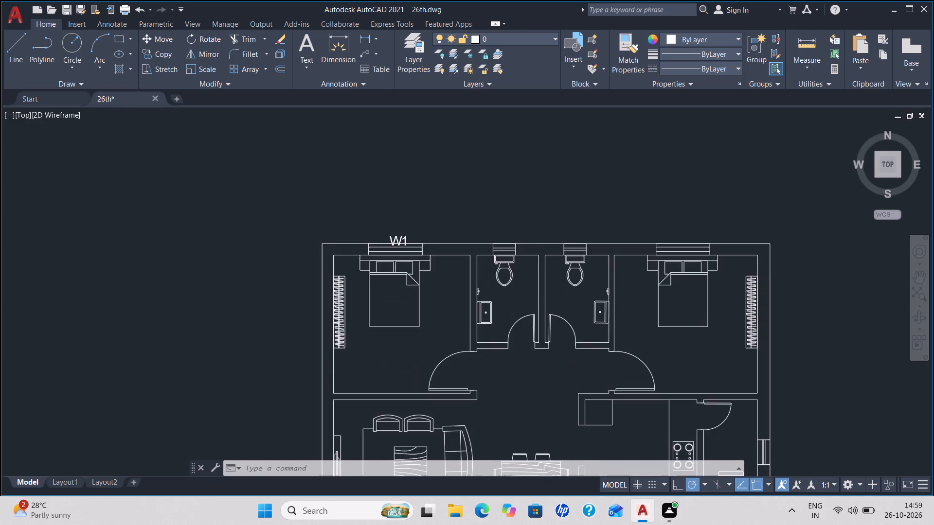
scroll(404, 237, up, 3)
scroll(404, 237, down, 6)
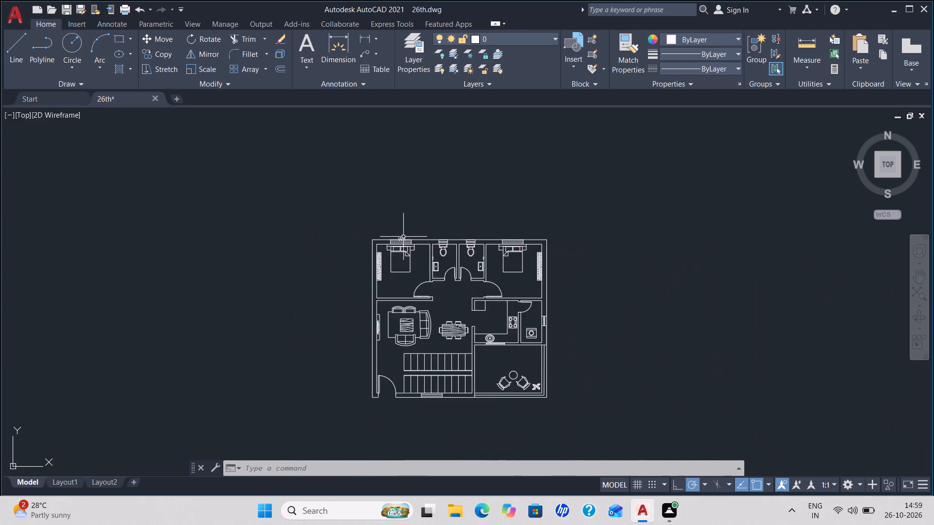
scroll(402, 237, up, 7)
scroll(402, 237, down, 5)
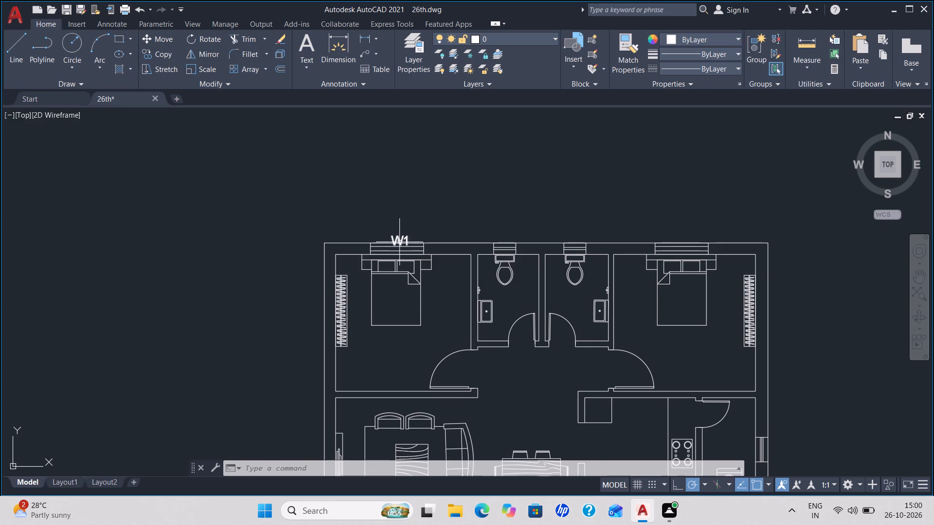
Move the W1 label up clear of the outer wall line, above the upper-left bedroom's window.
scroll(400, 242, up, 4)
click(407, 216)
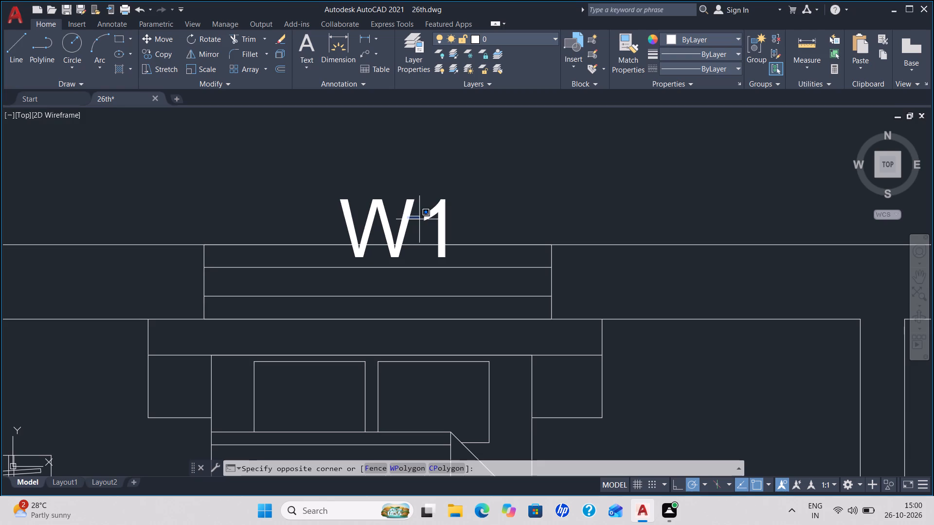
click(407, 217)
click(404, 217)
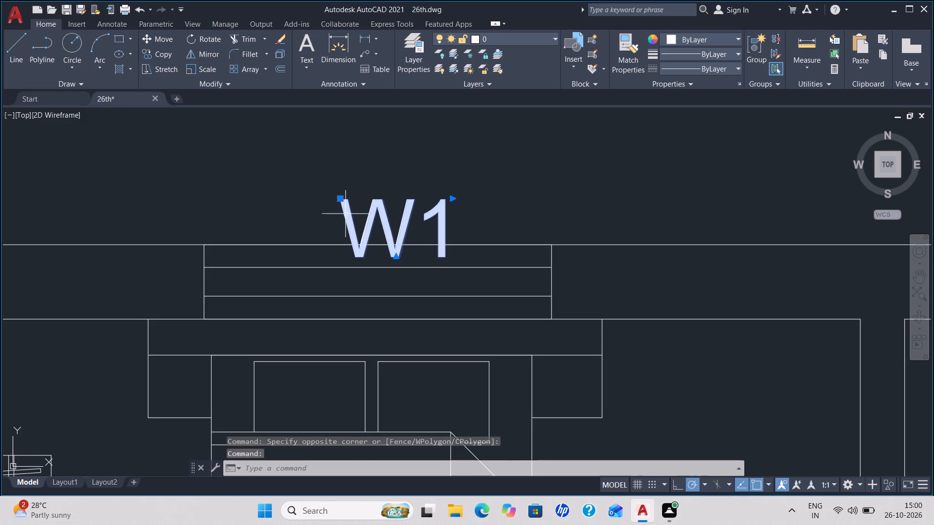
click(340, 200)
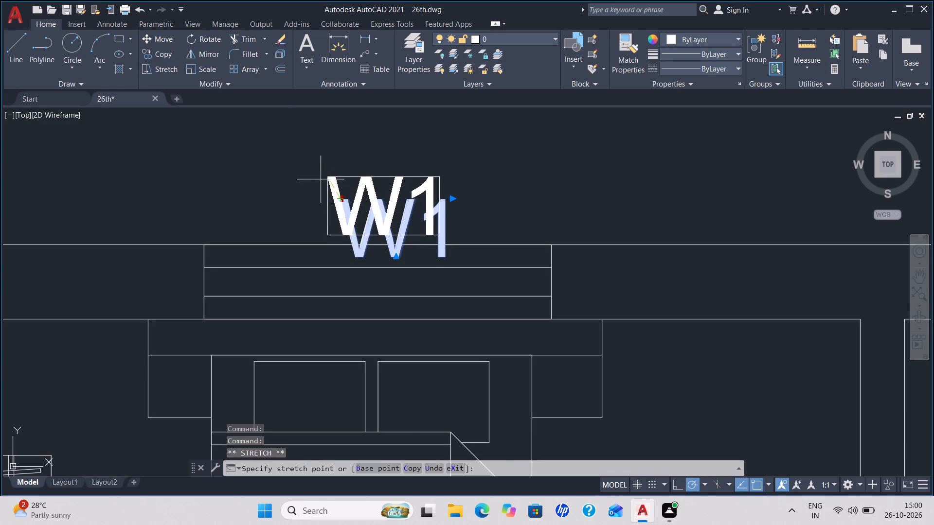
click(311, 176)
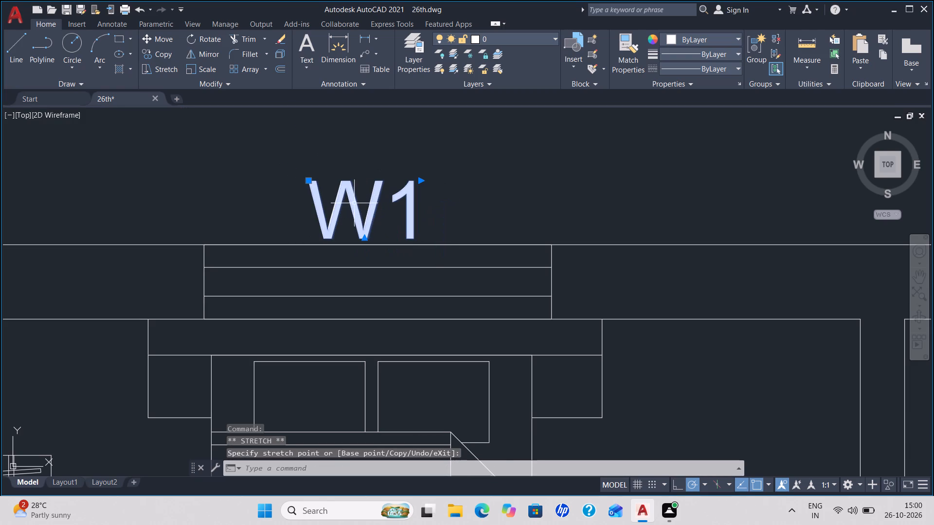
Copy the W1 label into the upper-left bedroom, in the open floor below the bed.
text(C0)
key(Return)
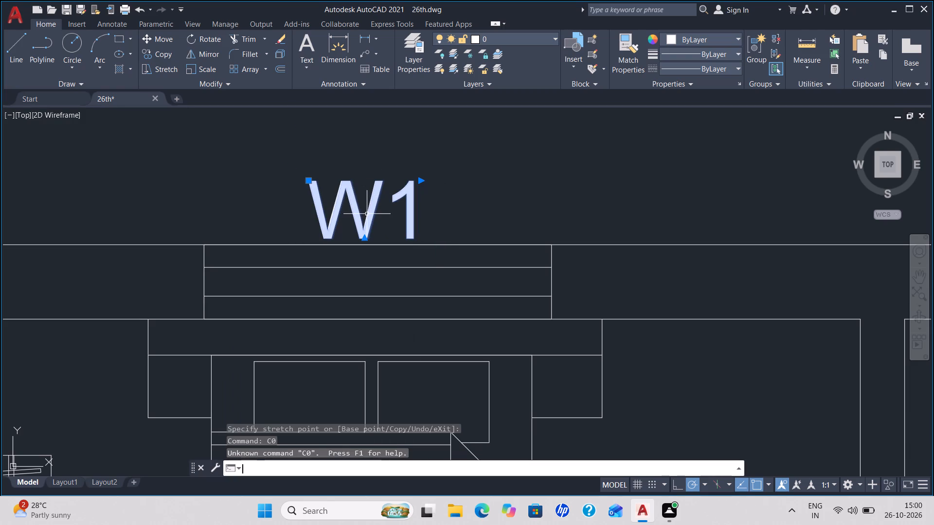
key(BackSpace)
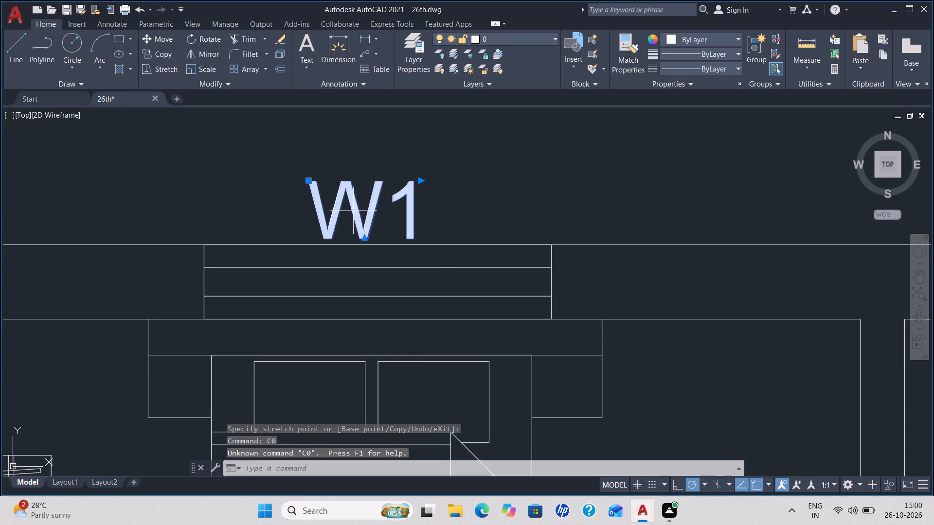
text(CO)
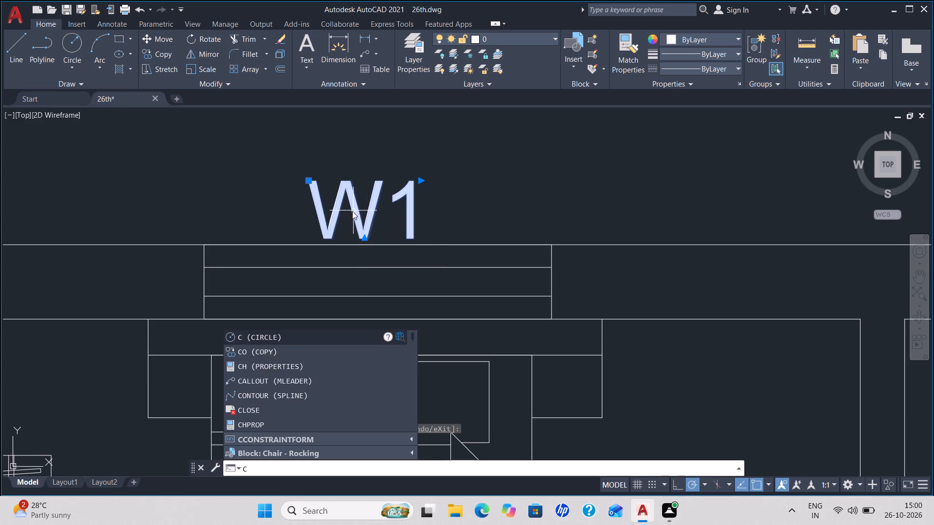
key(Return)
click(316, 194)
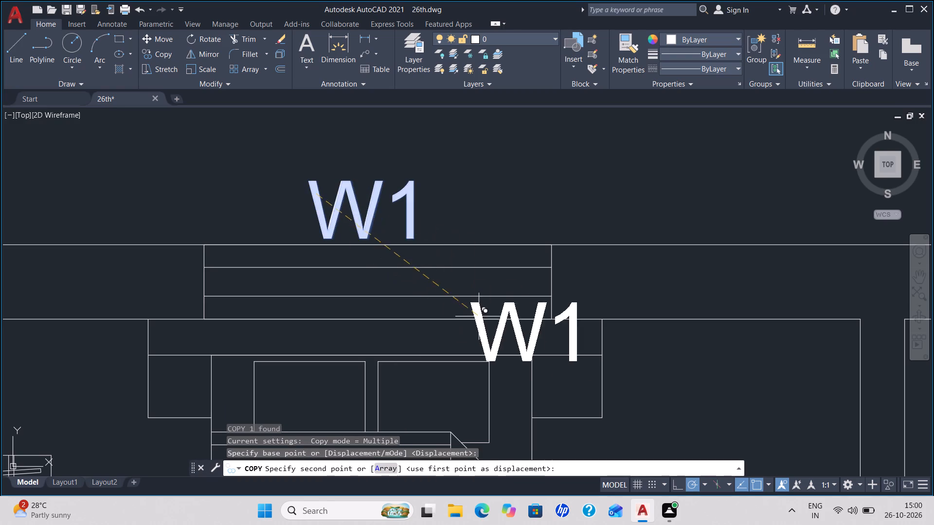
scroll(500, 334, down, 2)
middle_drag(514, 409, 471, 252)
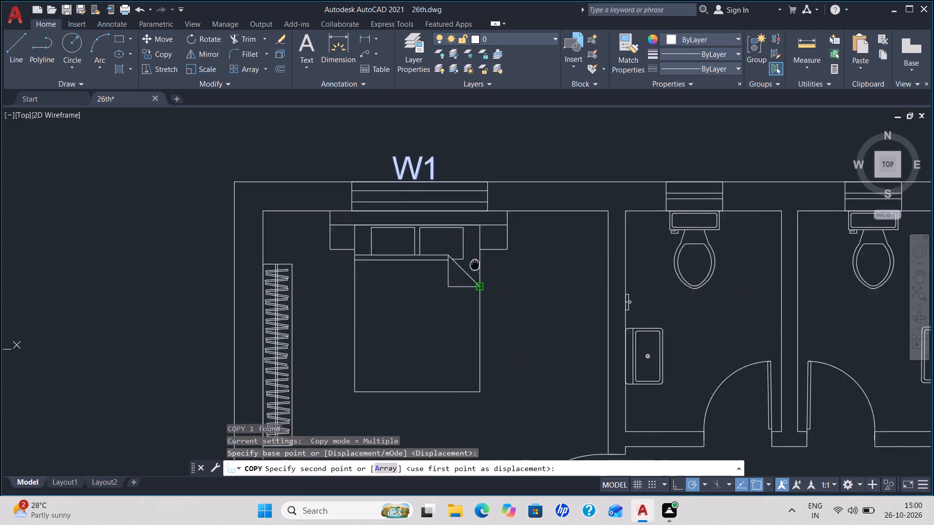
middle_drag(471, 252, 446, 198)
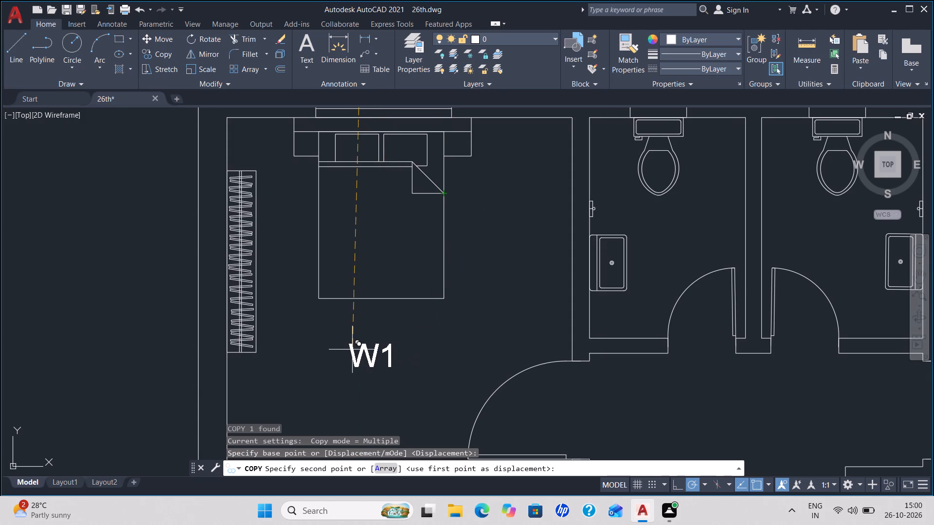
click(348, 344)
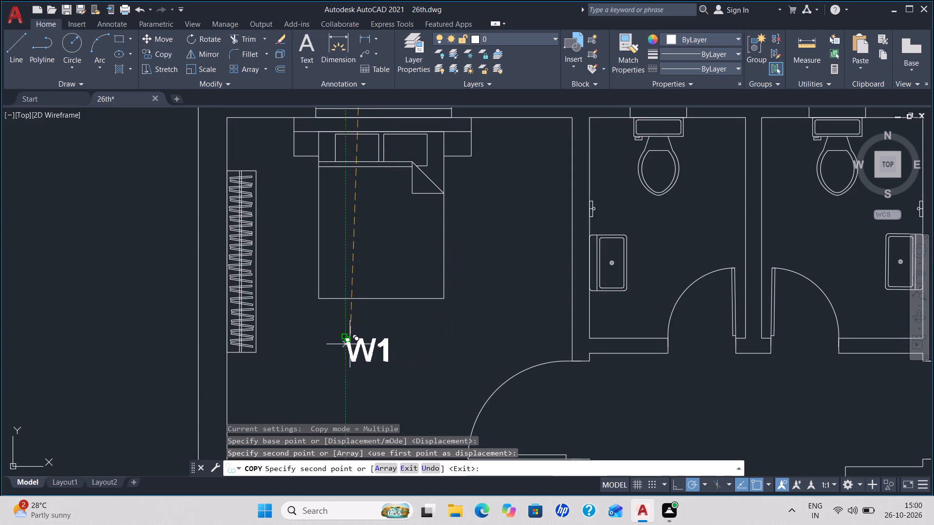
Place further W1 copies above both bathroom windows and above the upper-right bedroom's window.
middle_drag(662, 220, 497, 318)
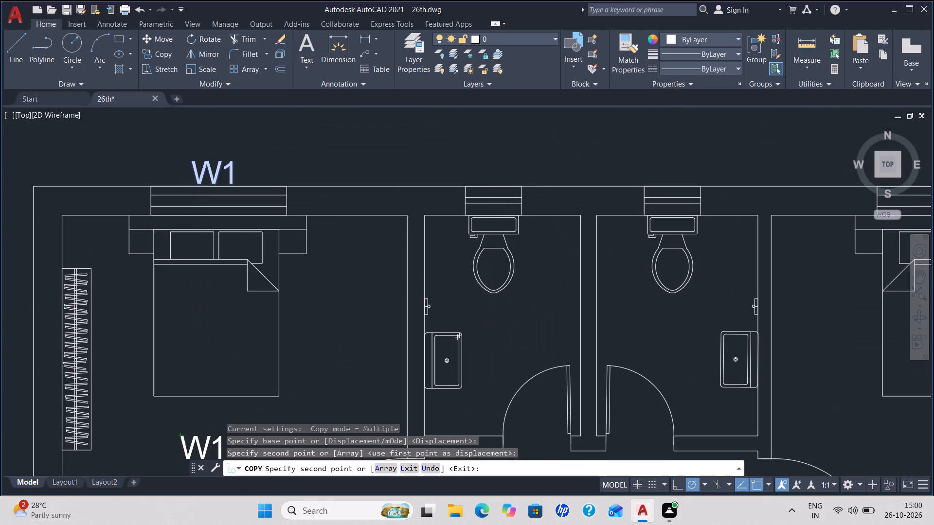
click(478, 157)
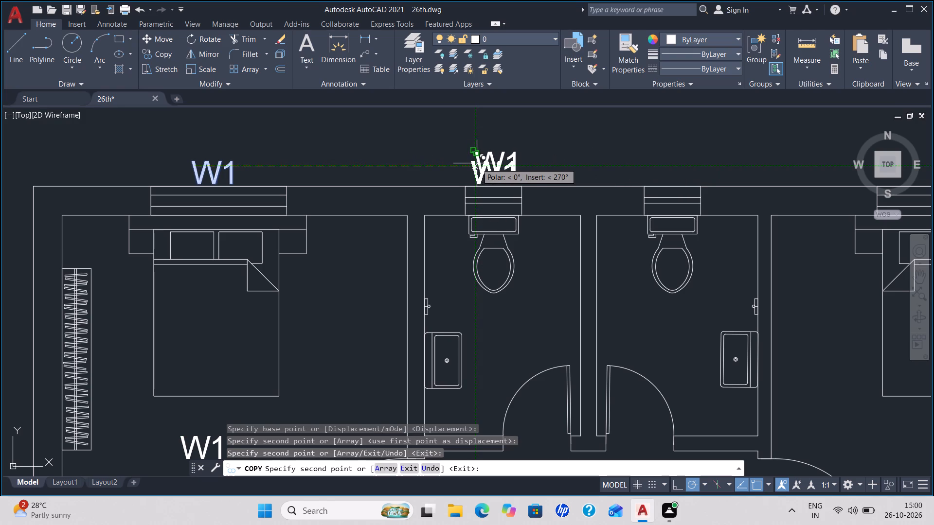
click(677, 486)
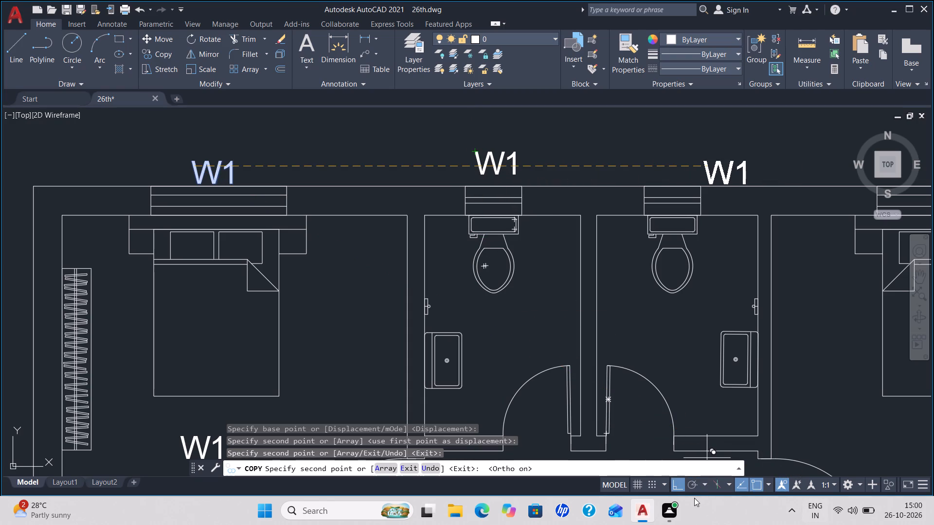
click(681, 487)
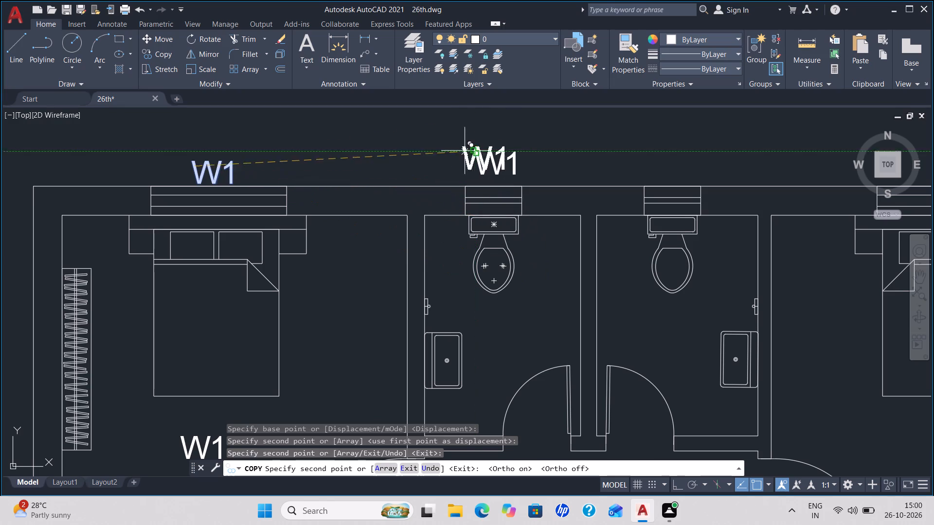
scroll(477, 153, up, 2)
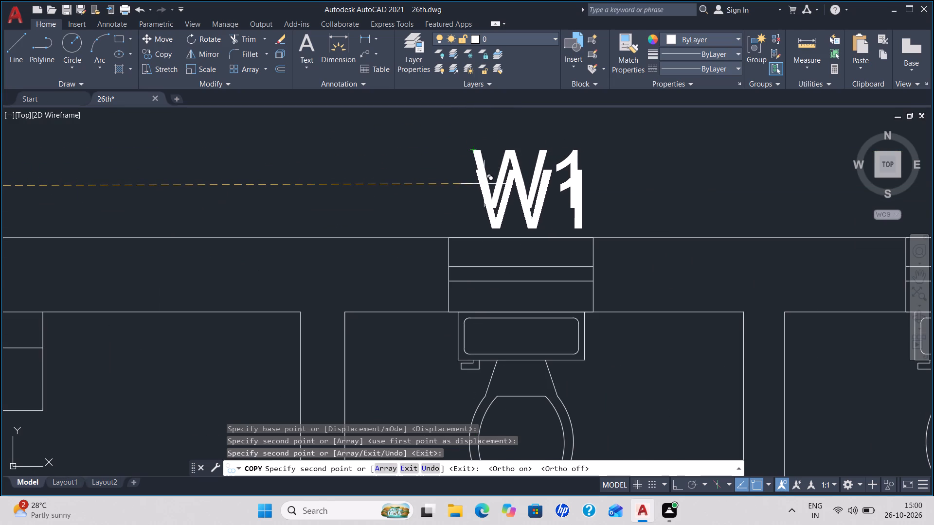
click(482, 184)
scroll(703, 213, down, 1)
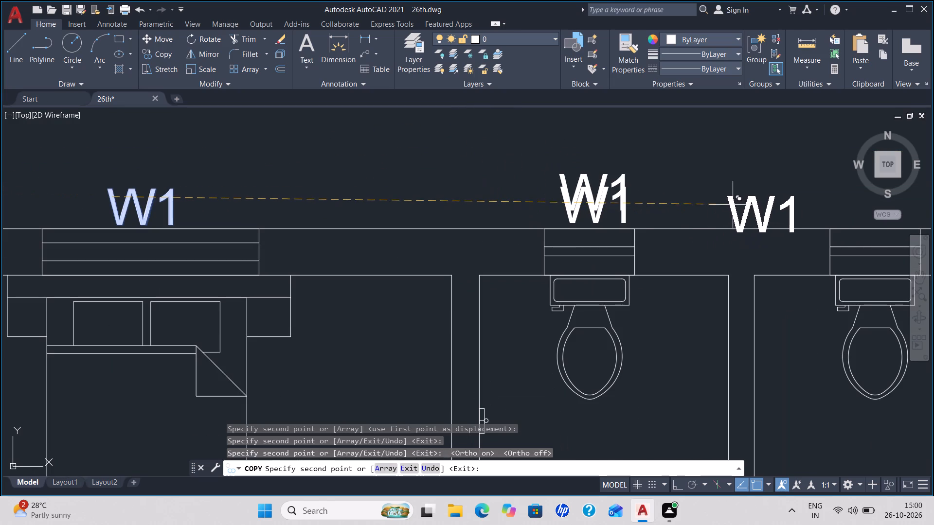
middle_drag(837, 197, 625, 199)
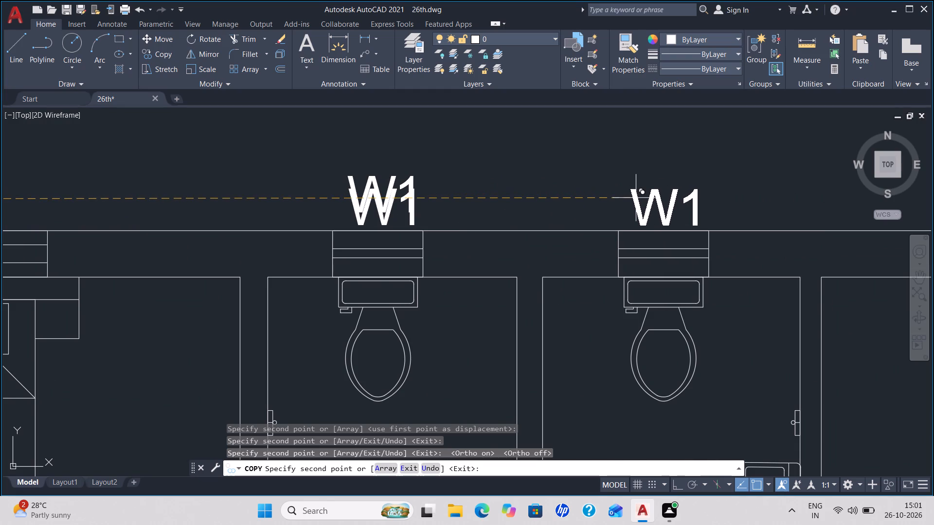
click(633, 199)
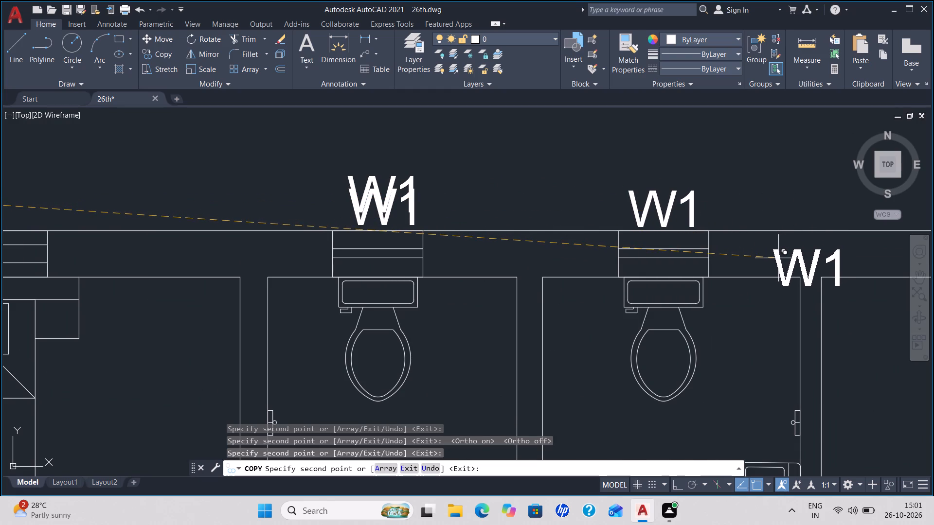
middle_drag(778, 258, 319, 258)
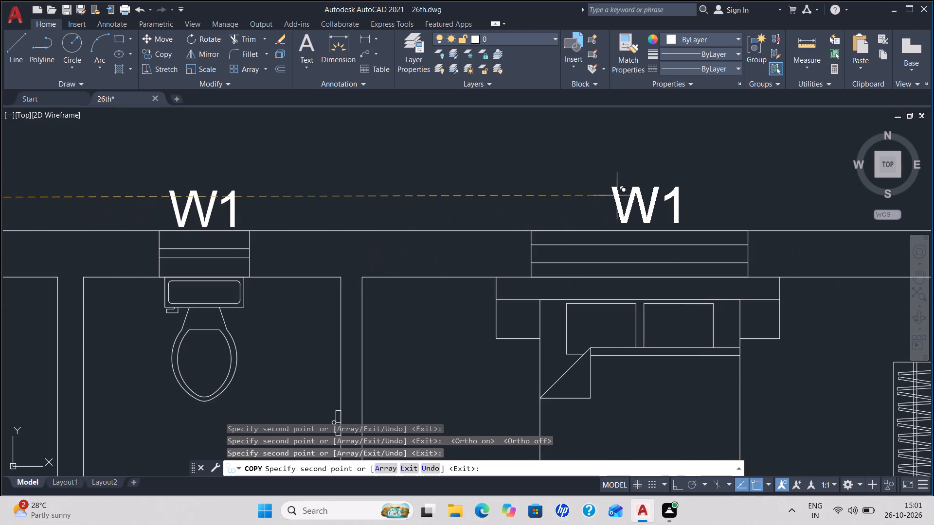
click(617, 198)
Place W1 copies below the bed in the upper-right bedroom and below the toilet in each bathroom.
scroll(677, 336, down, 1)
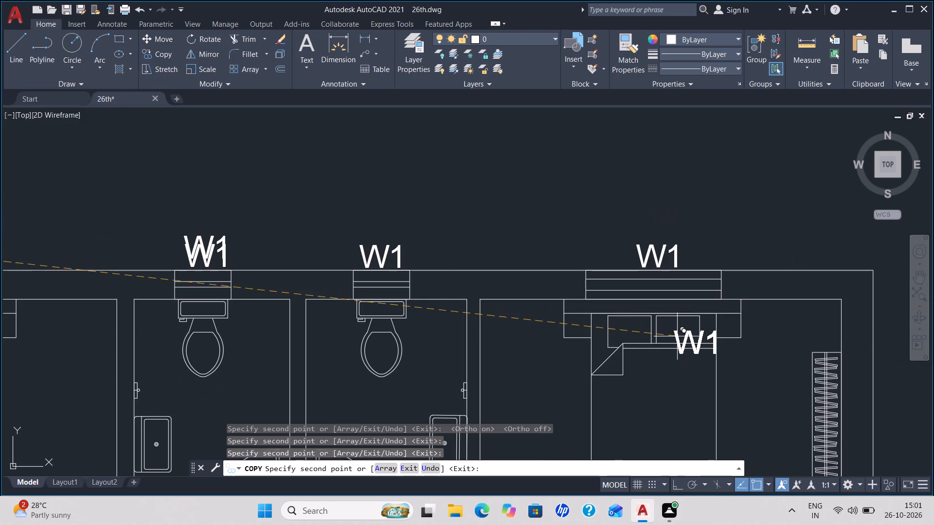
middle_drag(664, 360, 613, 149)
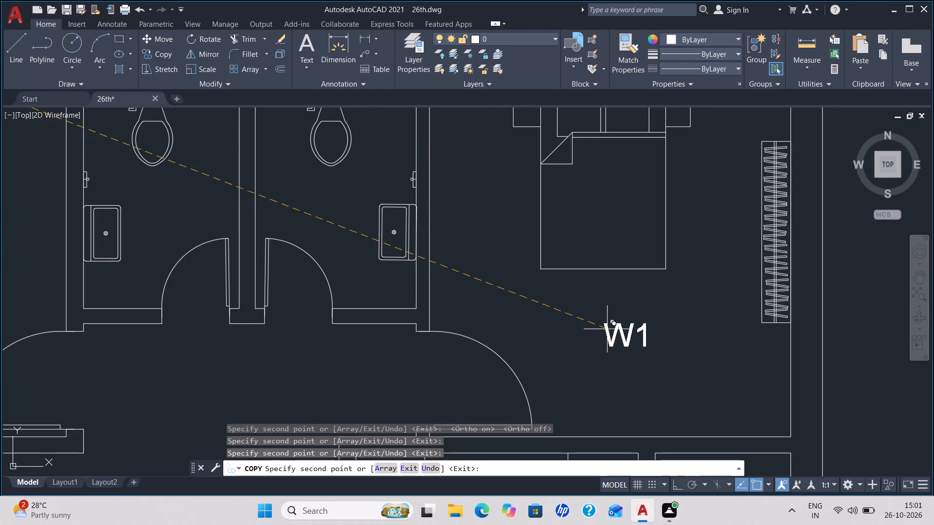
click(591, 318)
scroll(403, 336, down, 1)
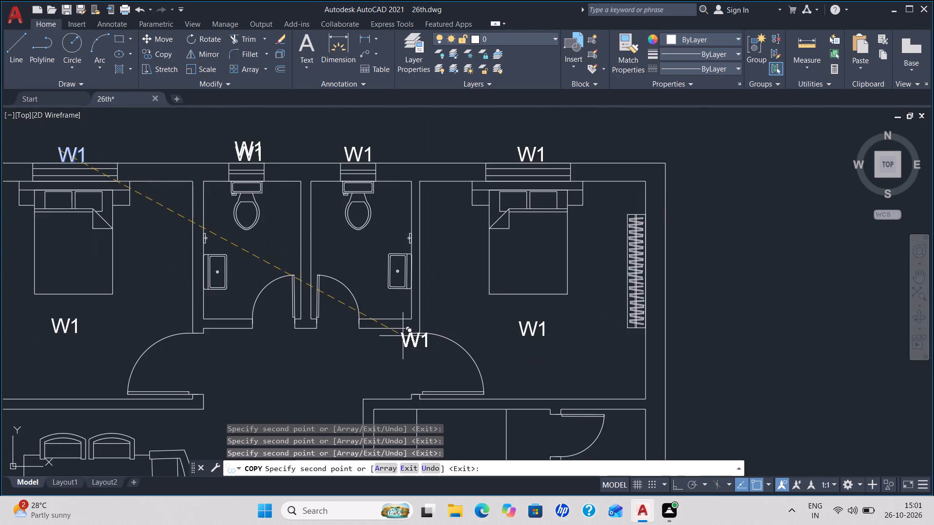
click(345, 242)
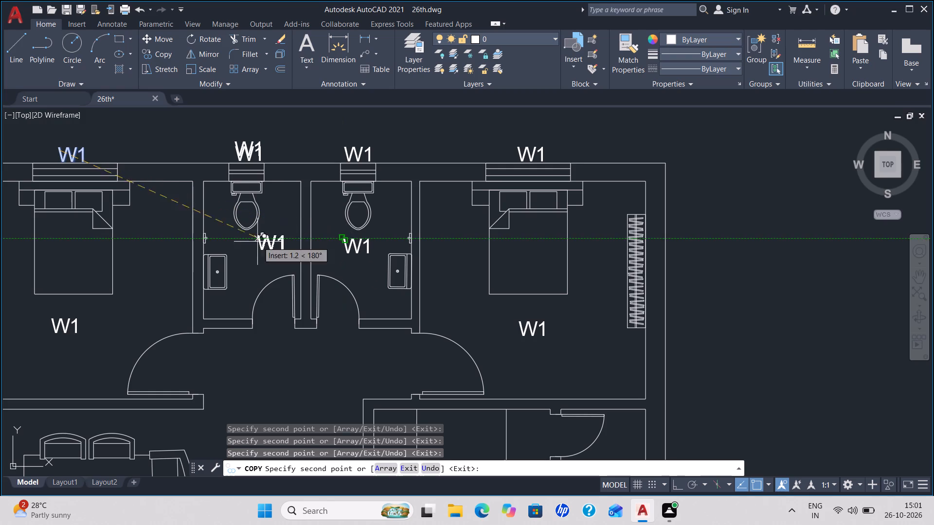
click(235, 237)
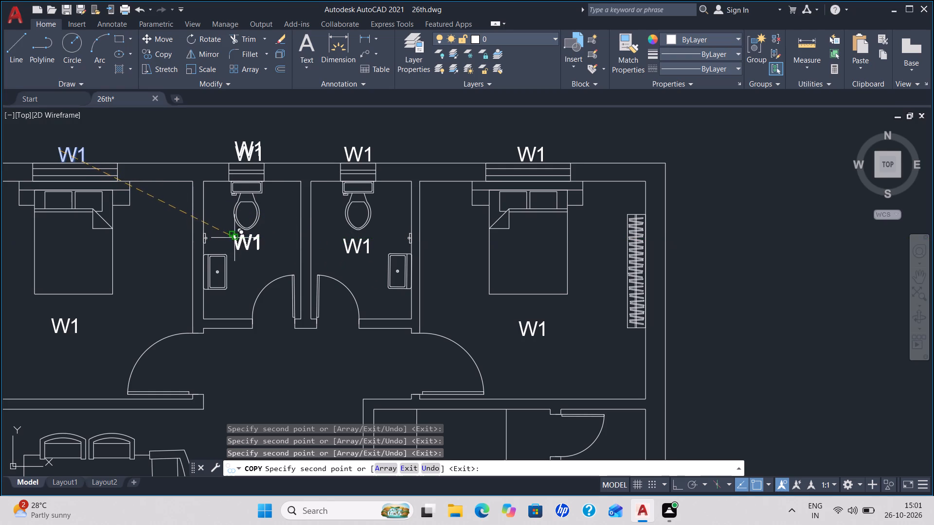
Place W1 copies at the upper-left bedroom door, both bathroom doors and the upper-right bedroom door.
scroll(325, 376, down, 1)
middle_drag(314, 383, 434, 175)
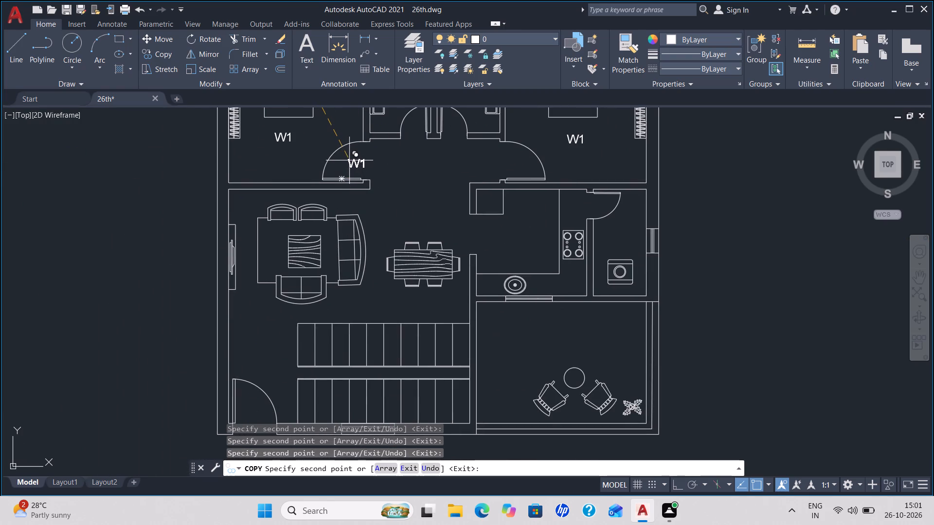
click(349, 160)
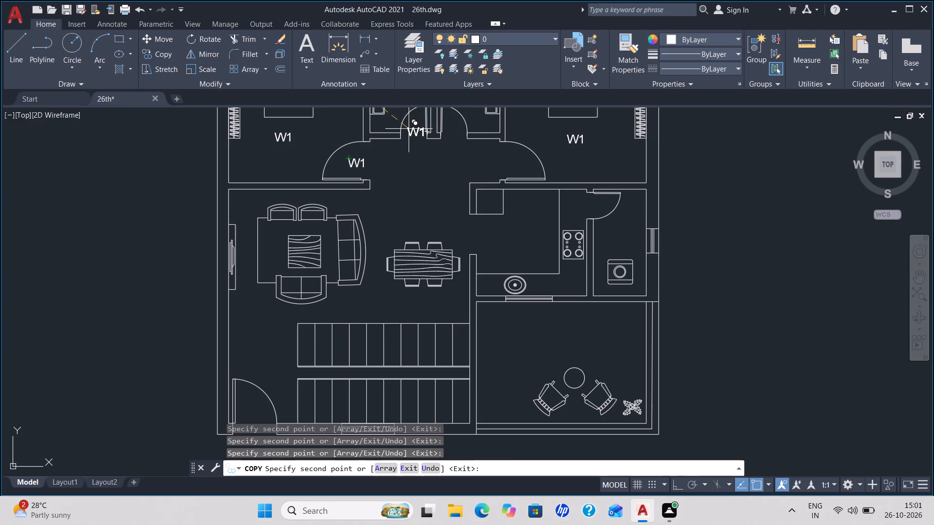
click(407, 132)
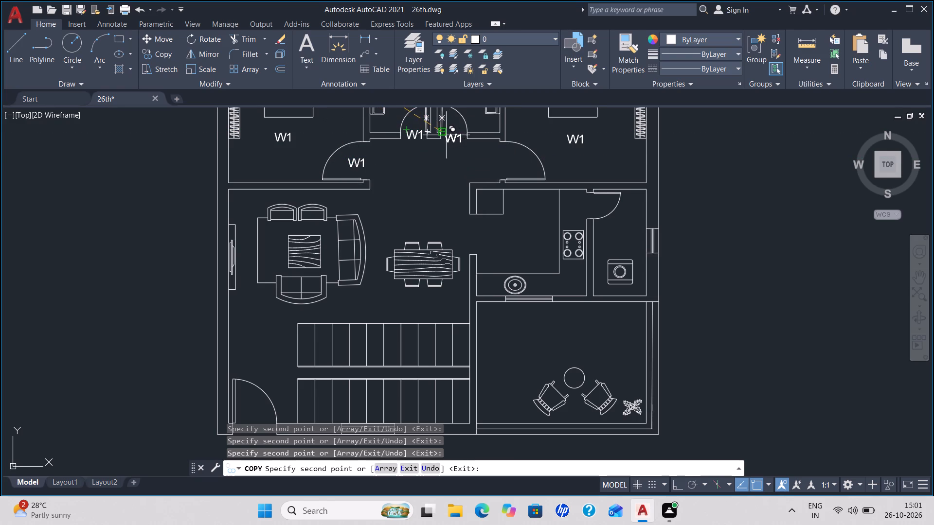
click(448, 133)
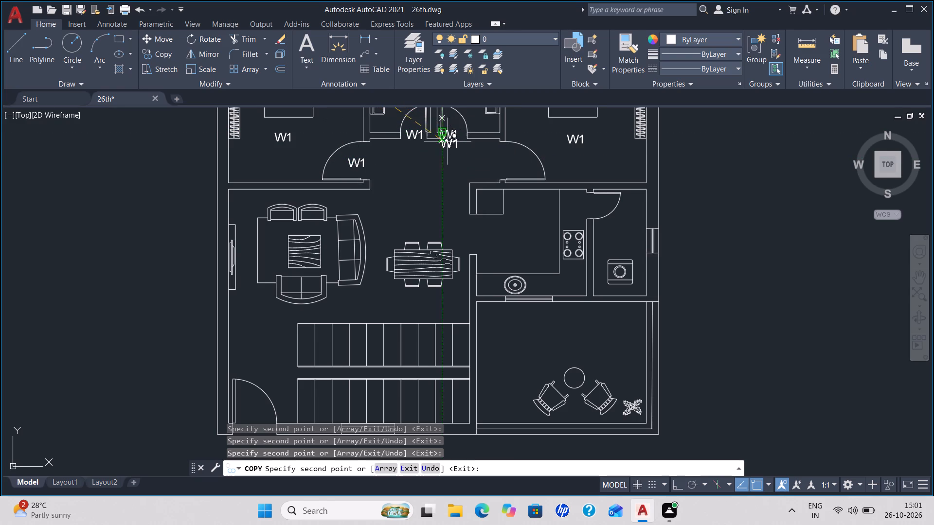
click(500, 157)
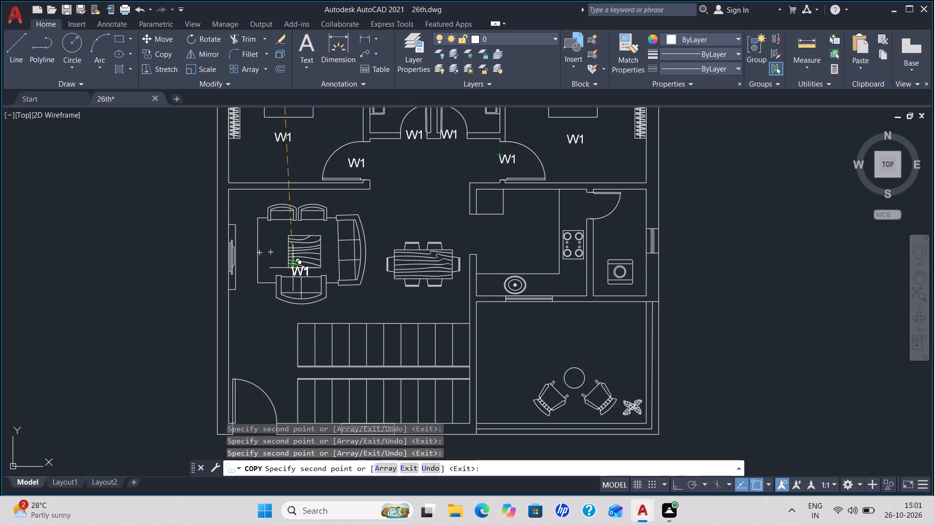
Place W1 copies in the kitchen, on its upper-left corner unit, at the utility door, in the utility room, at the kitchen's lower window and in the sit-out.
click(512, 236)
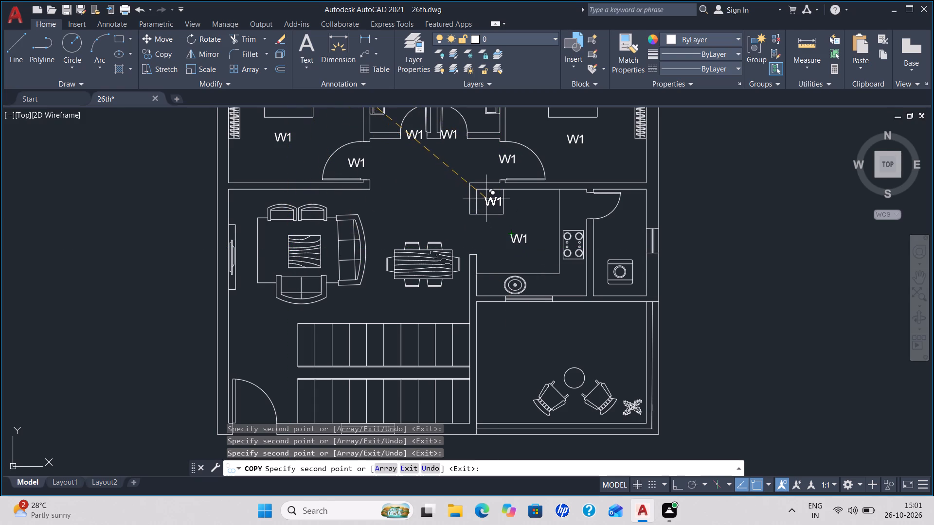
click(482, 198)
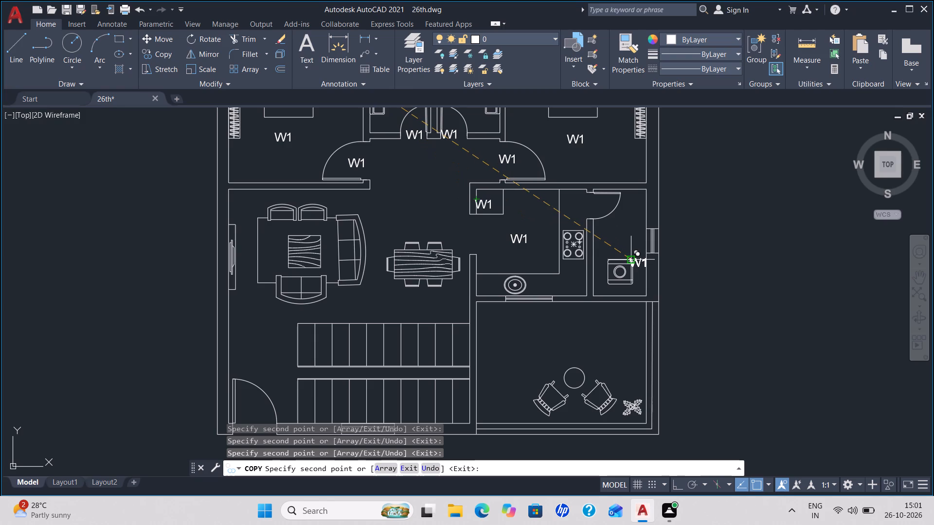
click(588, 208)
click(605, 232)
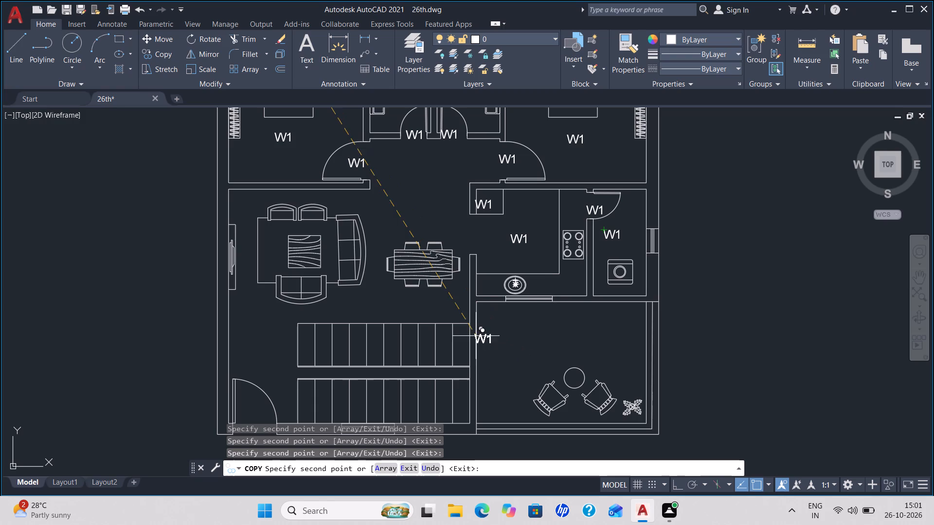
click(520, 306)
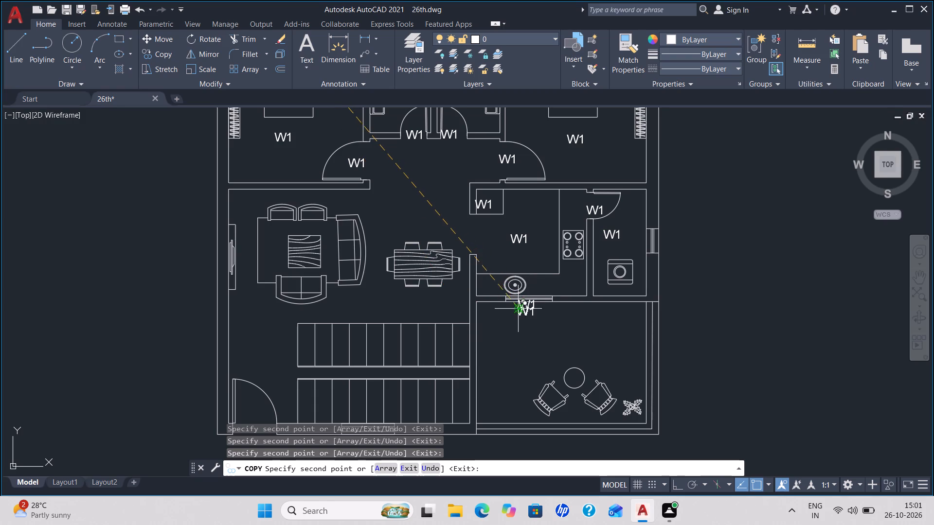
click(522, 340)
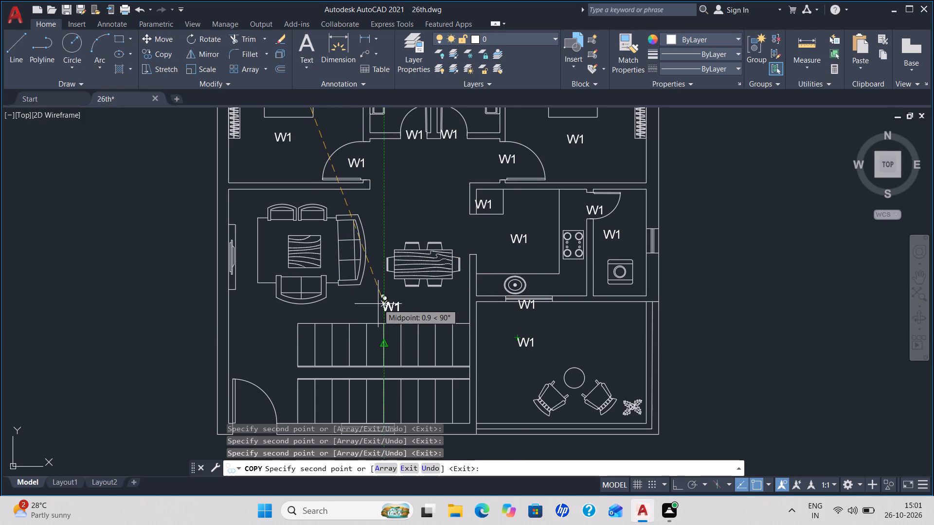
Place W1 copies below the dining table, between the two stair flights and at the lower-left entrance door, finishing the copying.
middle_drag(378, 304, 608, 314)
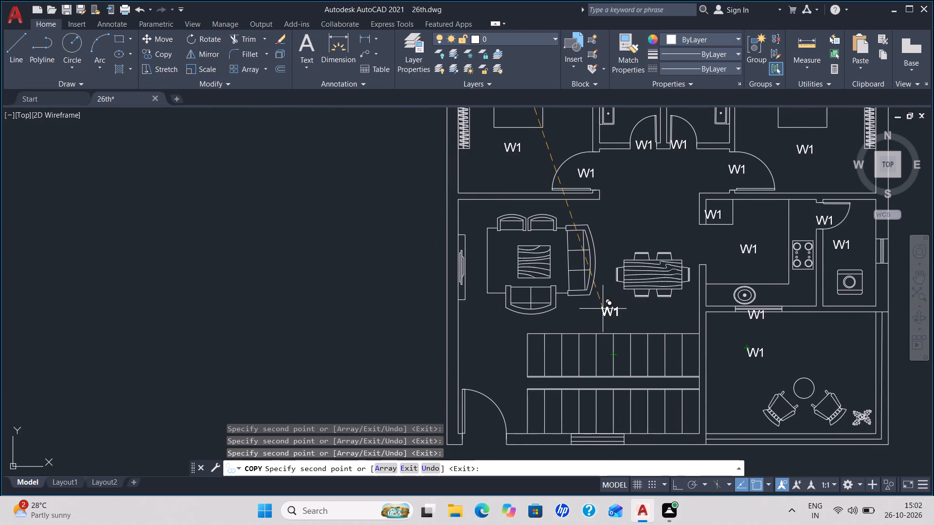
click(603, 309)
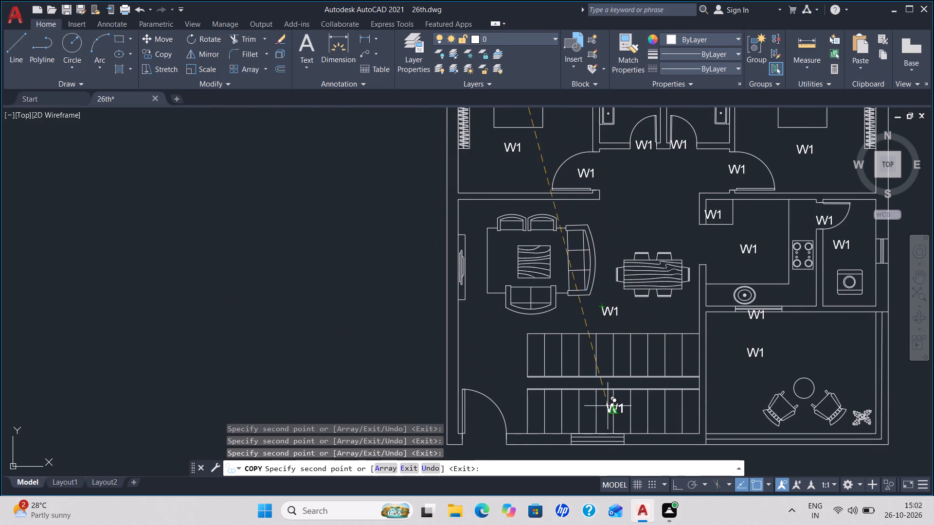
click(597, 380)
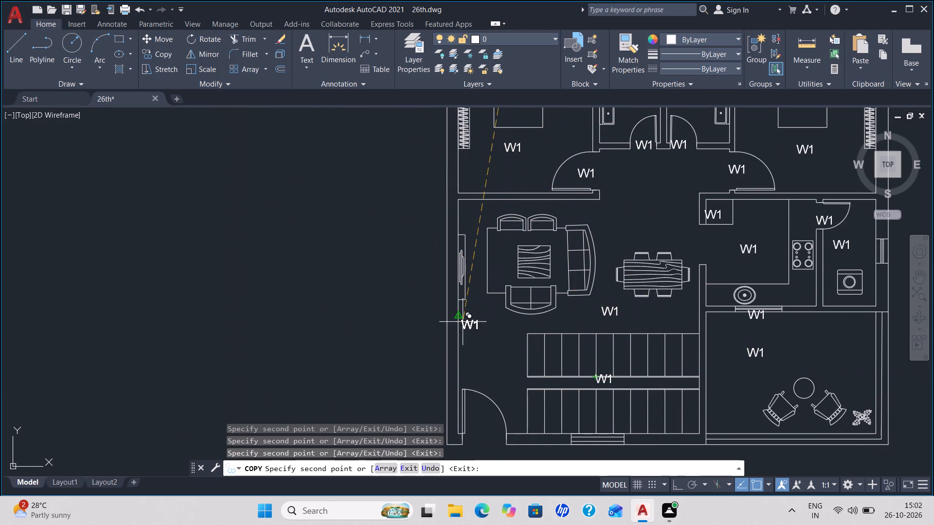
middle_drag(463, 322, 632, 322)
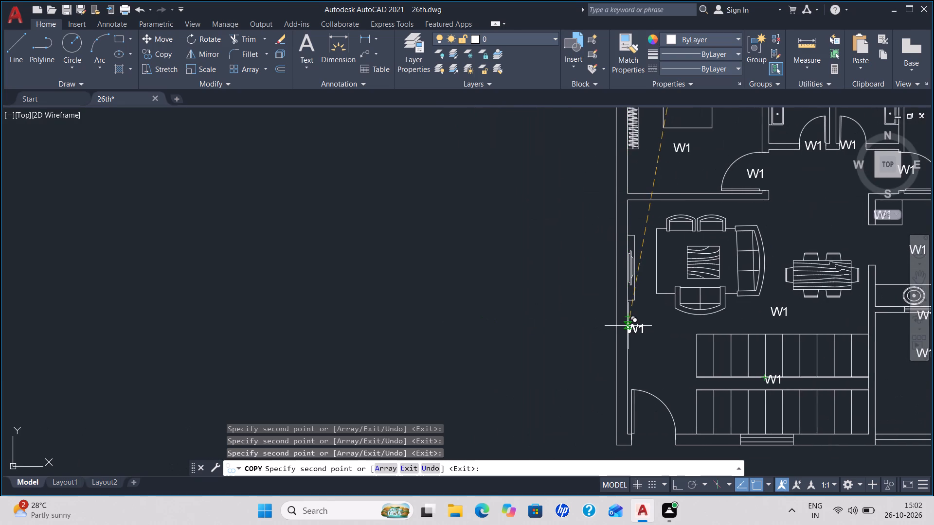
click(644, 441)
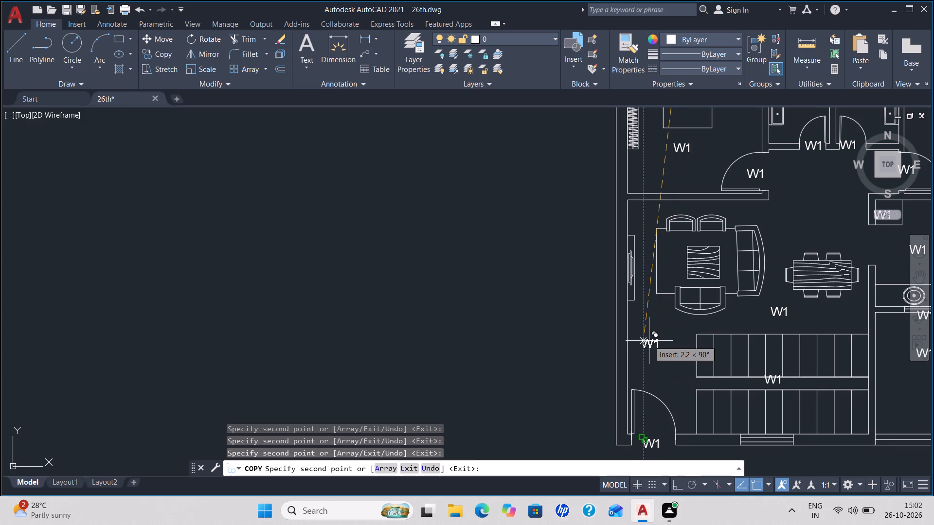
key(Escape)
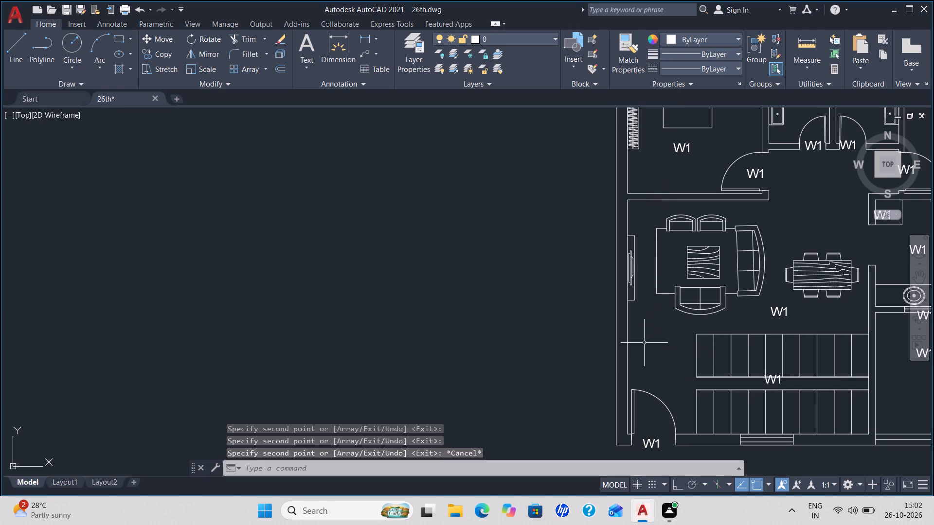
Delete the upper of the two overlapping W1 labels above the left bathroom's window.
middle_drag(683, 158, 620, 356)
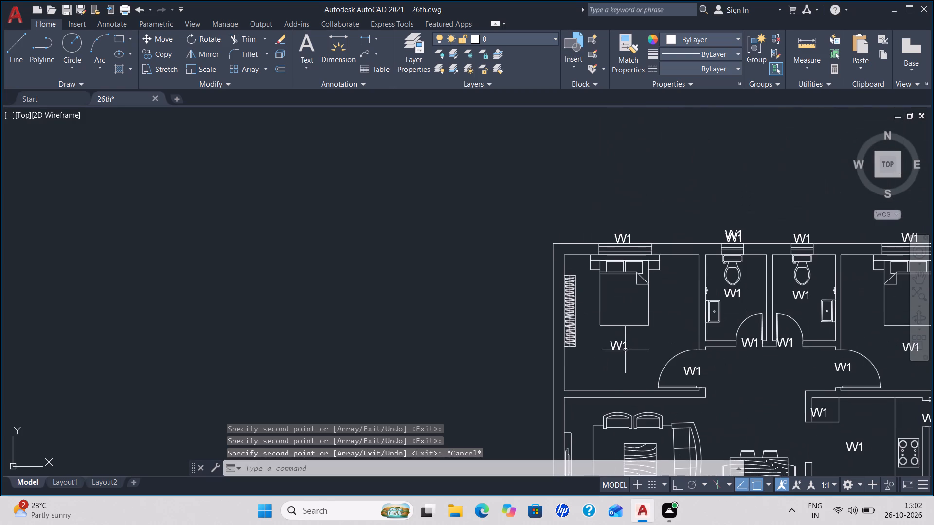
scroll(736, 237, up, 4)
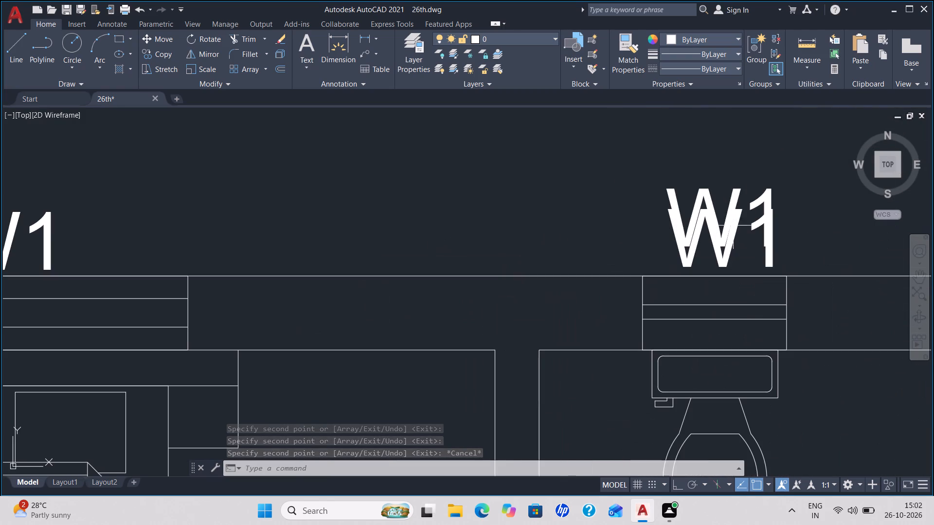
click(734, 194)
key(Delete)
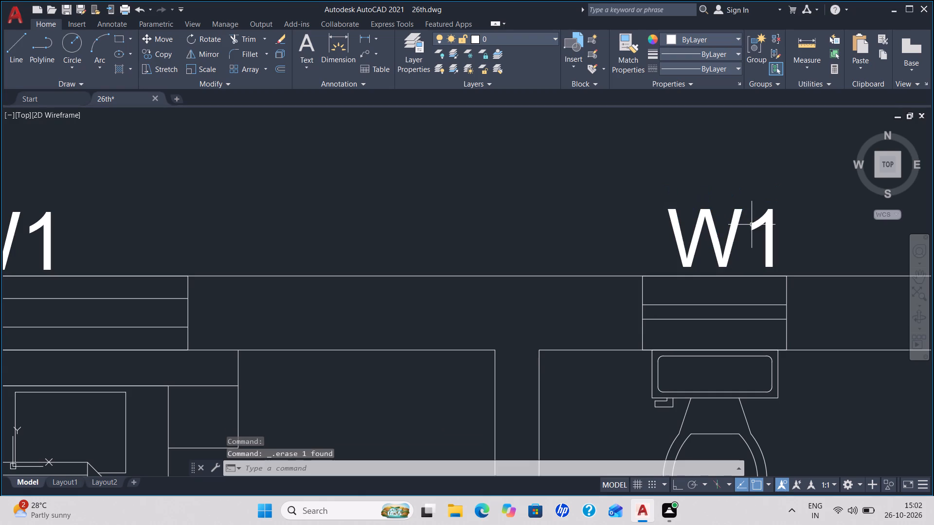
Change the W1 label above the left bathroom's window to V.
right_click(717, 248)
key(Escape)
double_click(719, 245)
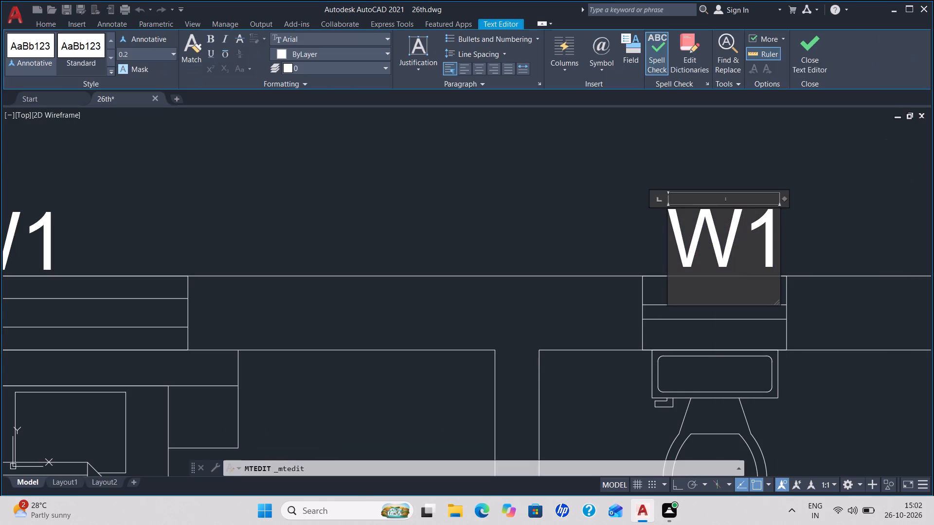
key(Right)
key(Delete)
key(BackSpace)
key(BackSpace)
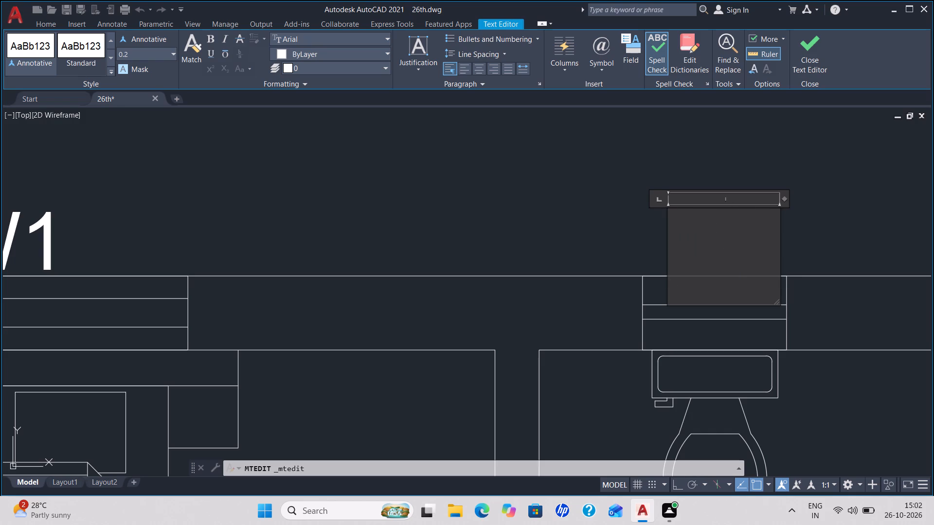
key(v)
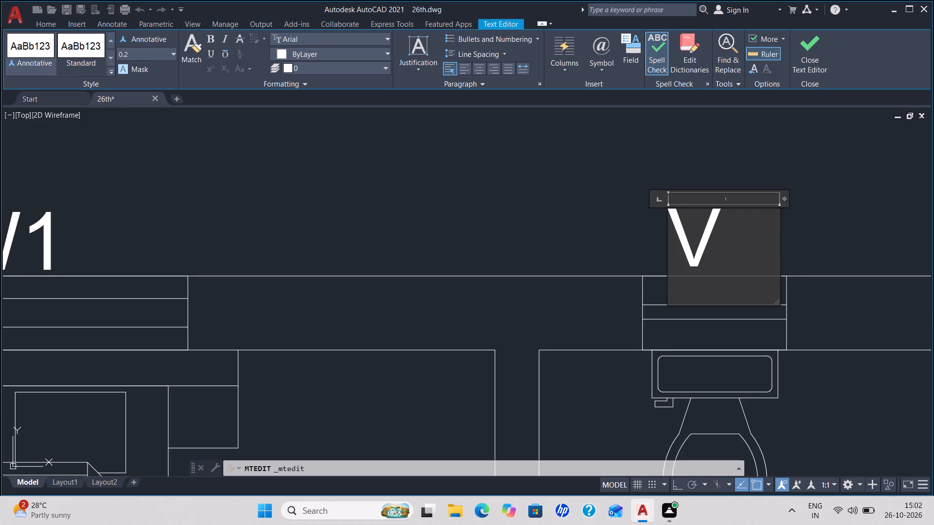
click(808, 64)
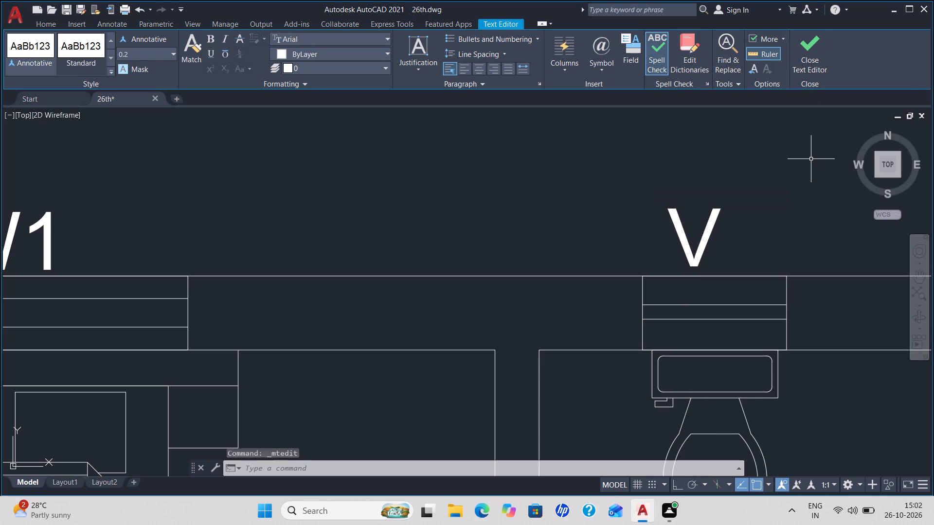
Shift the left bathroom's V label slightly right so it sits closer to the middle of its window.
click(714, 227)
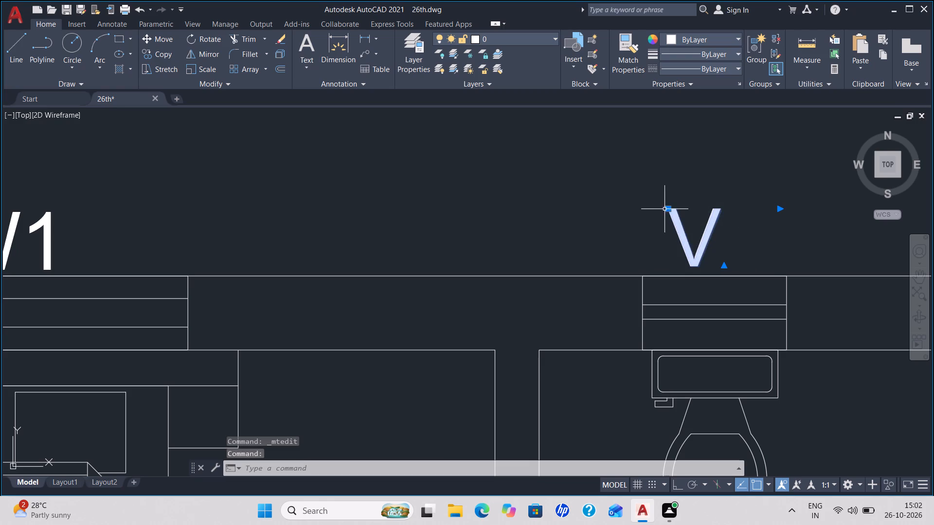
click(665, 209)
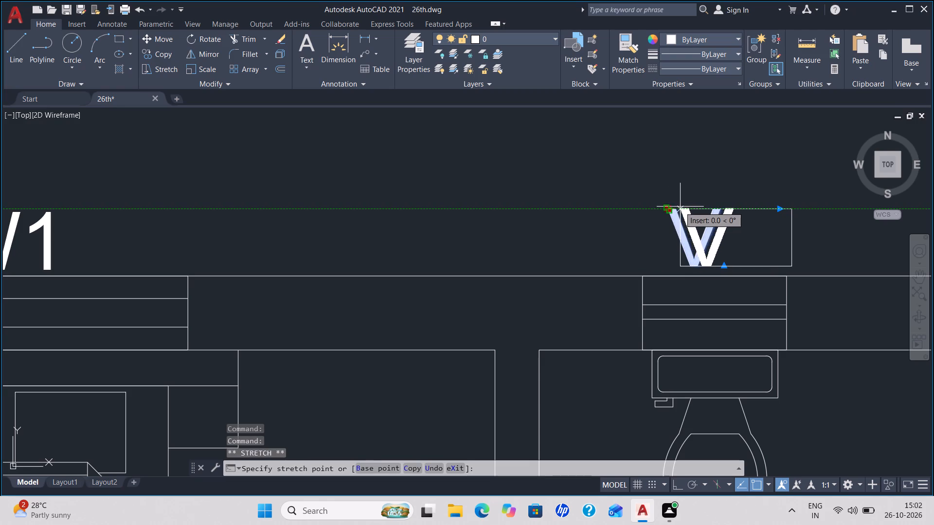
click(681, 207)
middle_drag(806, 236, 680, 210)
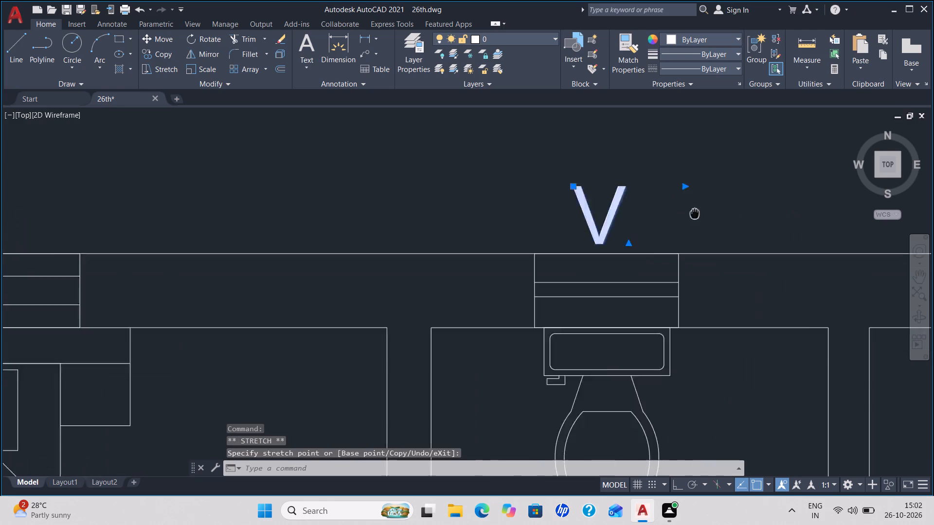
middle_drag(680, 210, 526, 194)
key(Escape)
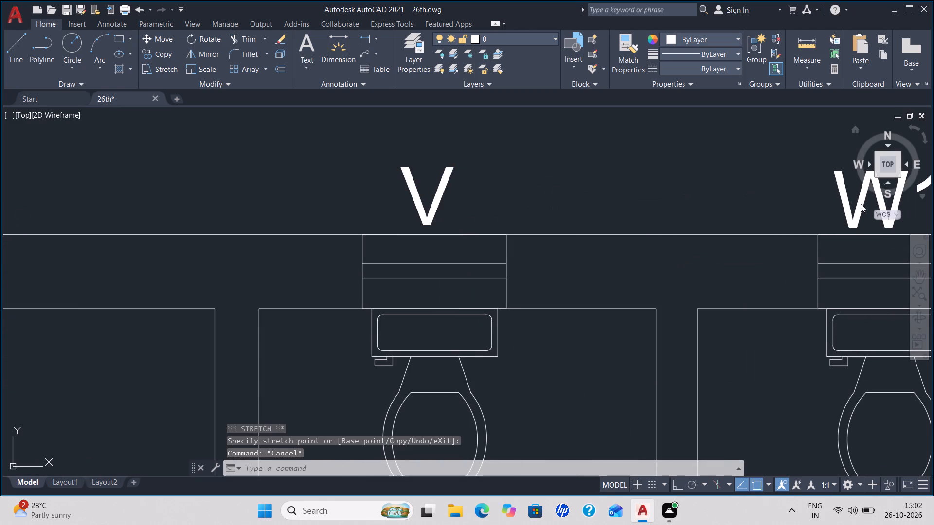
Change the W1 label above the right bathroom's window to V.
middle_drag(863, 204, 630, 224)
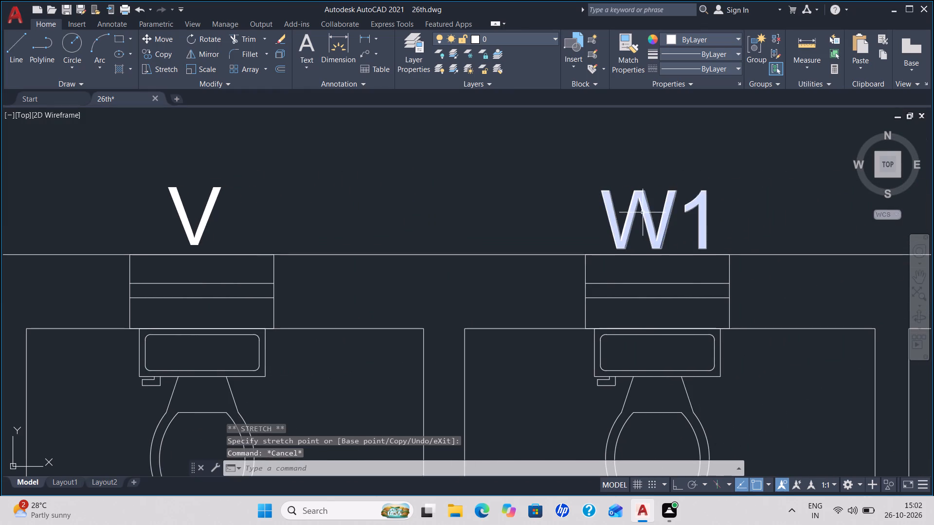
double_click(643, 212)
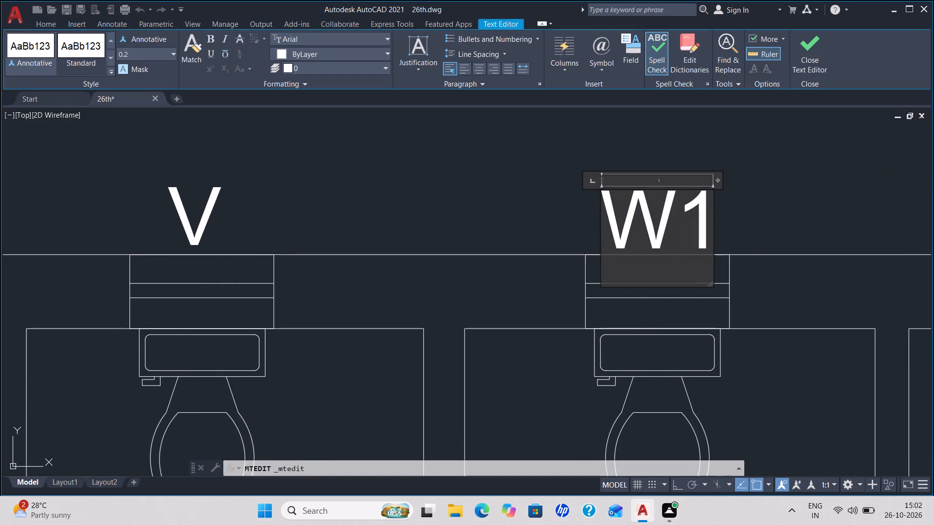
key(Right)
key(BackSpace)
key(BackSpace)
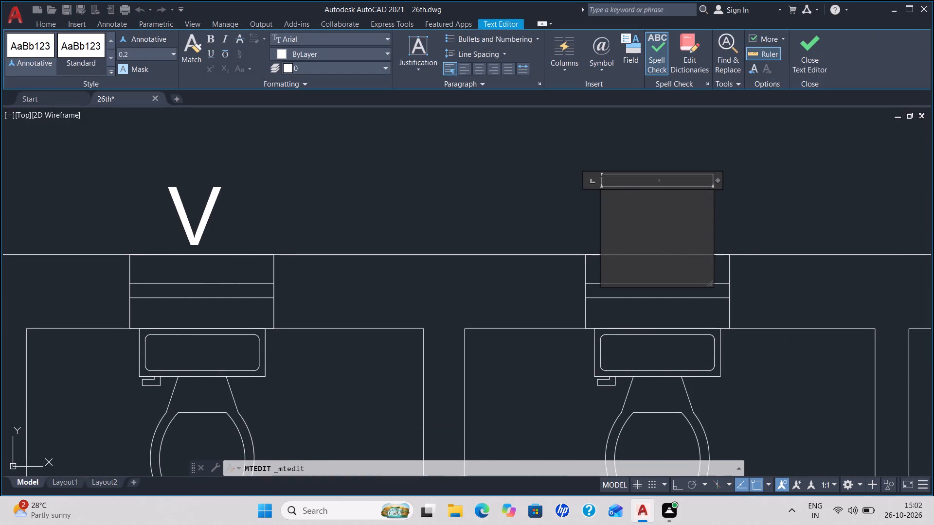
key(v)
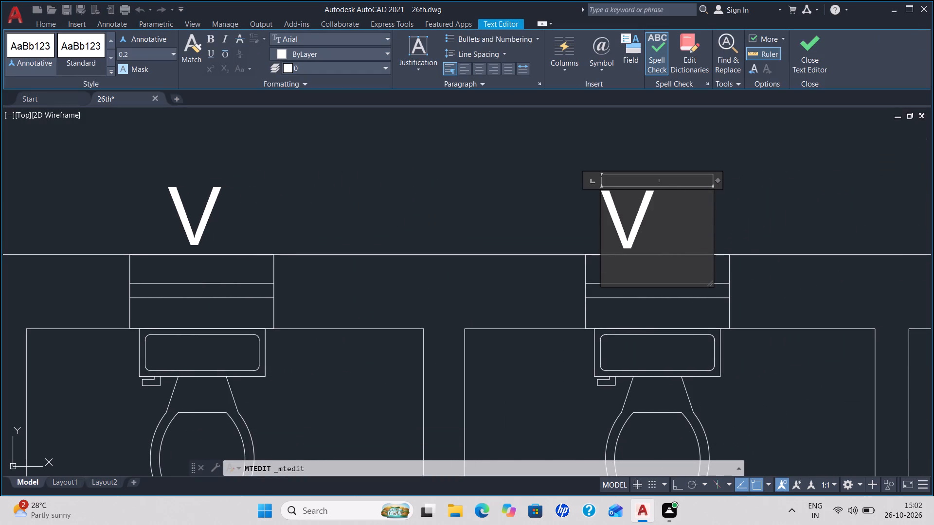
click(808, 69)
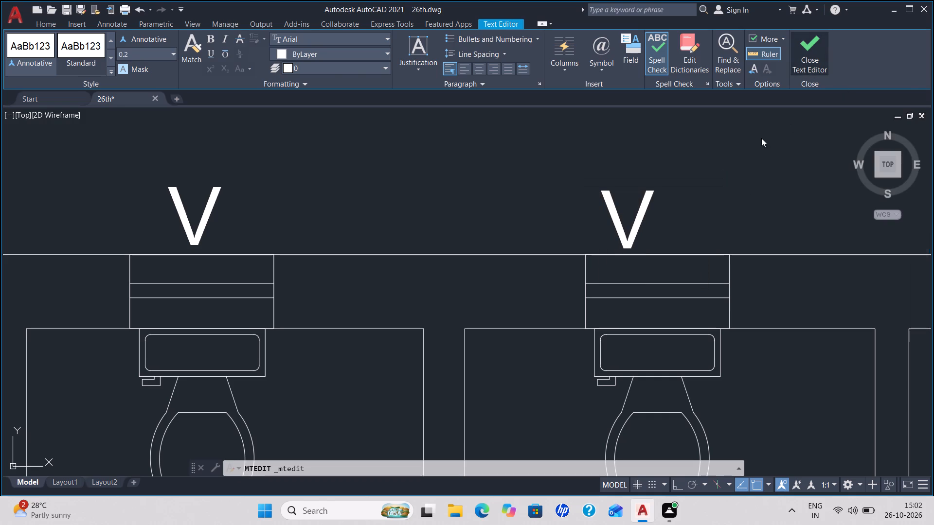
Shift the right bathroom's V label about 0.1 horizontally to the right, closer to the middle of its window.
click(610, 197)
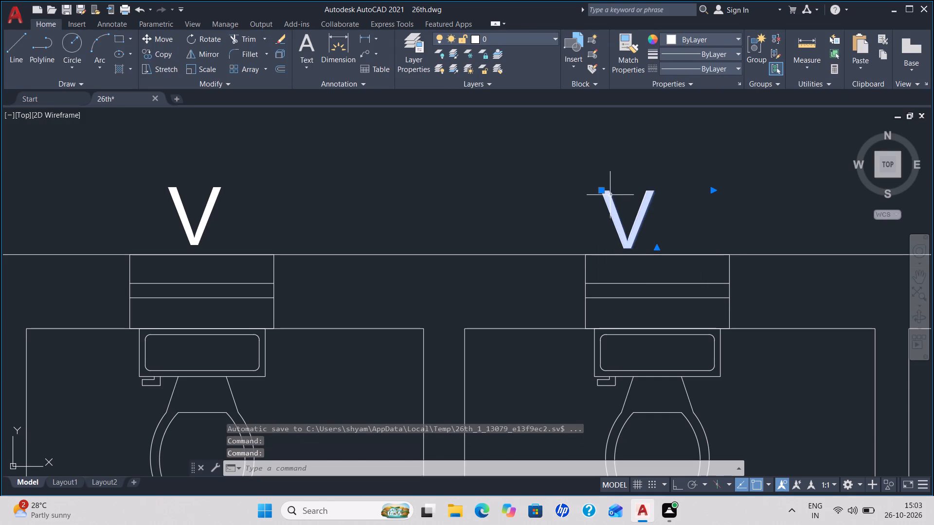
click(601, 191)
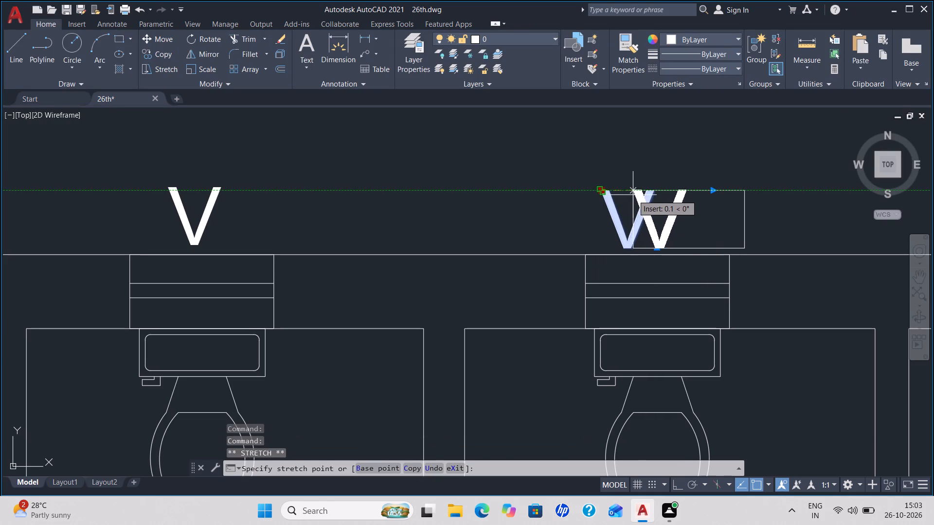
click(634, 195)
key(Escape)
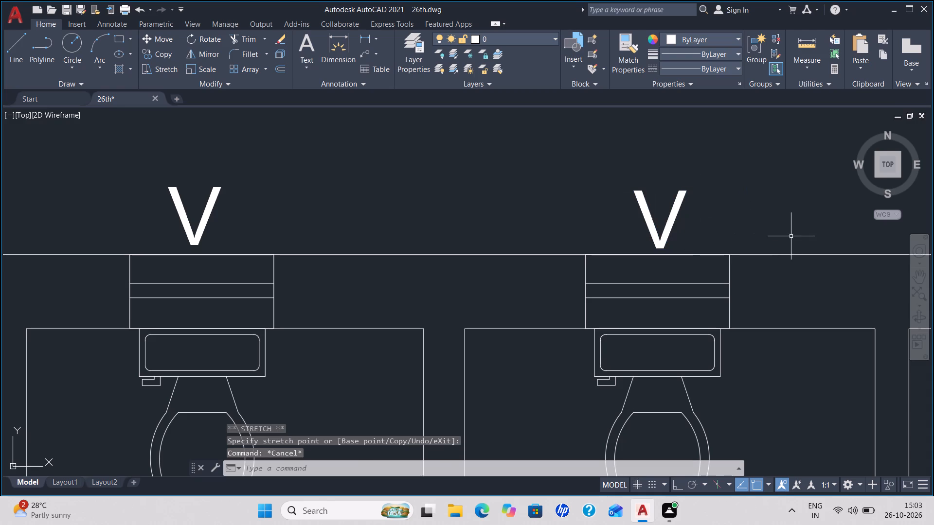
Replace the W1 label below the bed in the right-hand bedroom with BEDROOM 2.
middle_drag(797, 231, 323, 194)
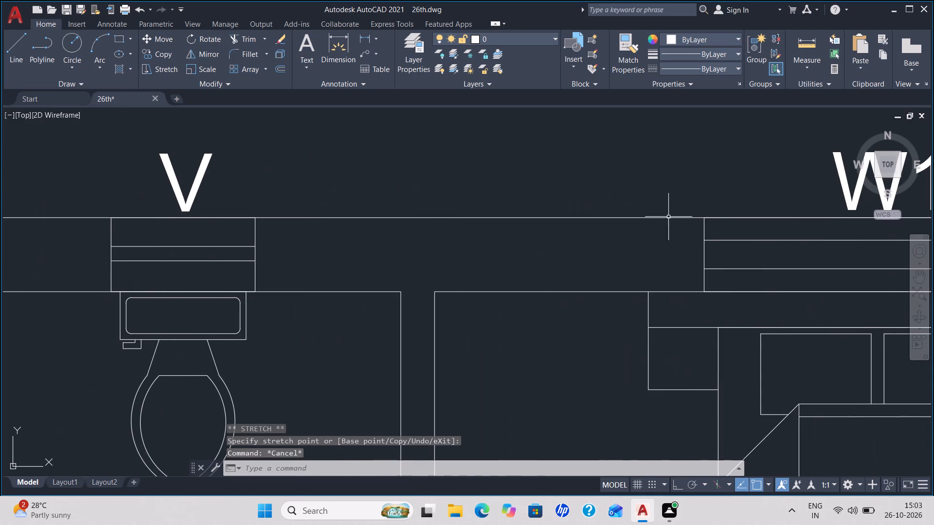
scroll(775, 331, down, 2)
middle_drag(796, 366, 732, 205)
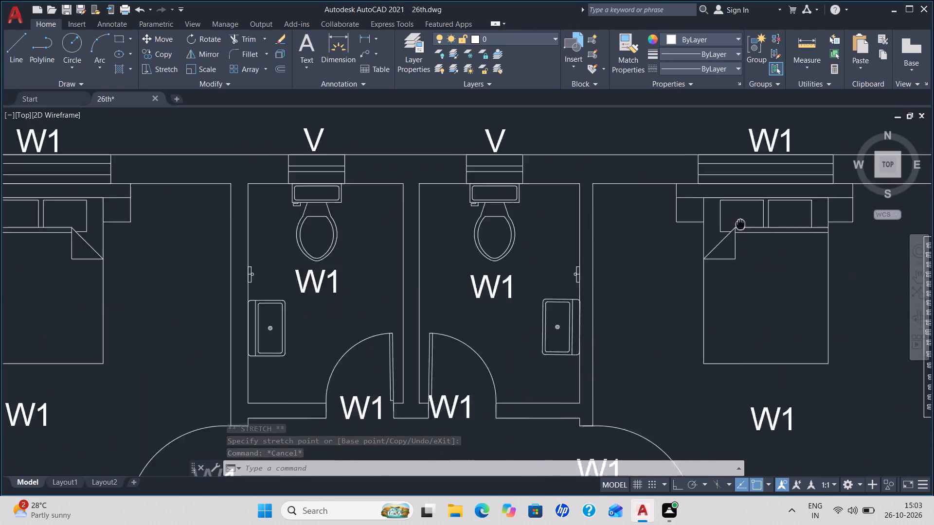
middle_drag(732, 205, 711, 145)
middle_drag(734, 331, 705, 210)
scroll(707, 223, up, 1)
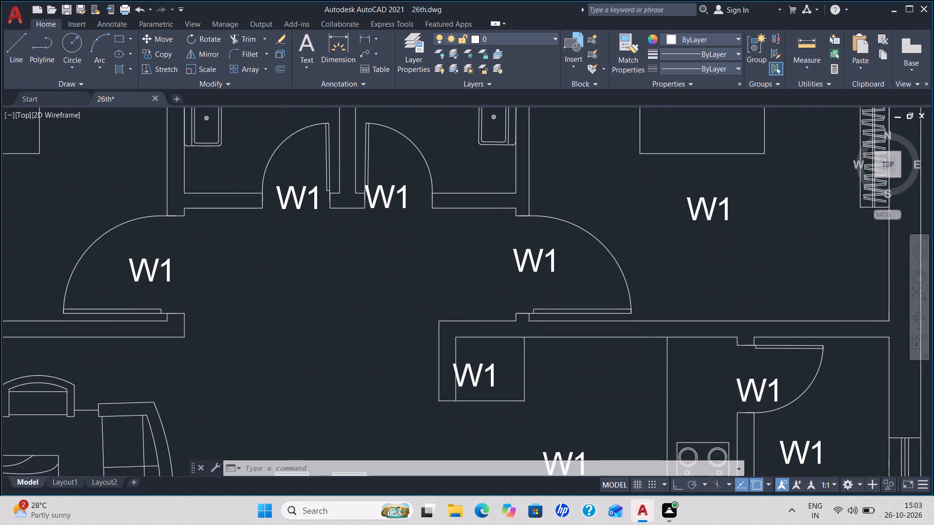
scroll(707, 223, up, 2)
middle_drag(705, 172, 709, 297)
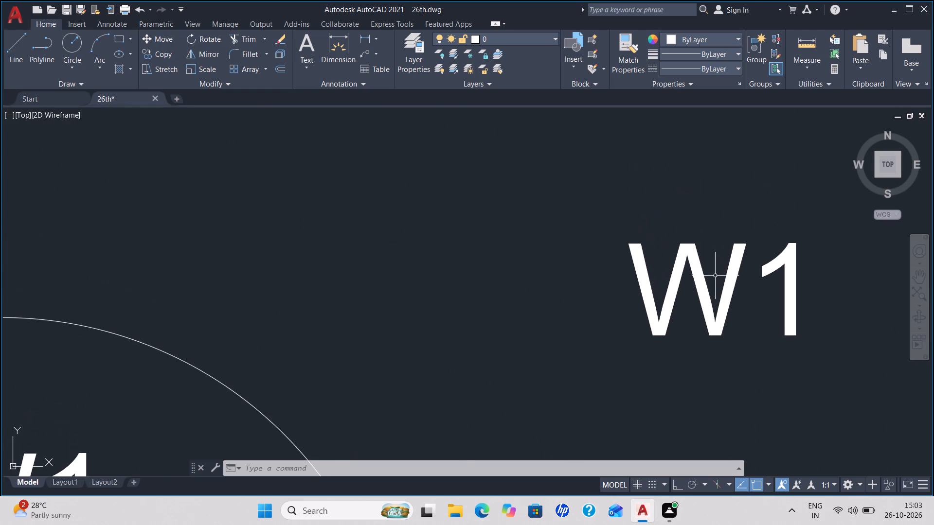
double_click(698, 276)
click(704, 288)
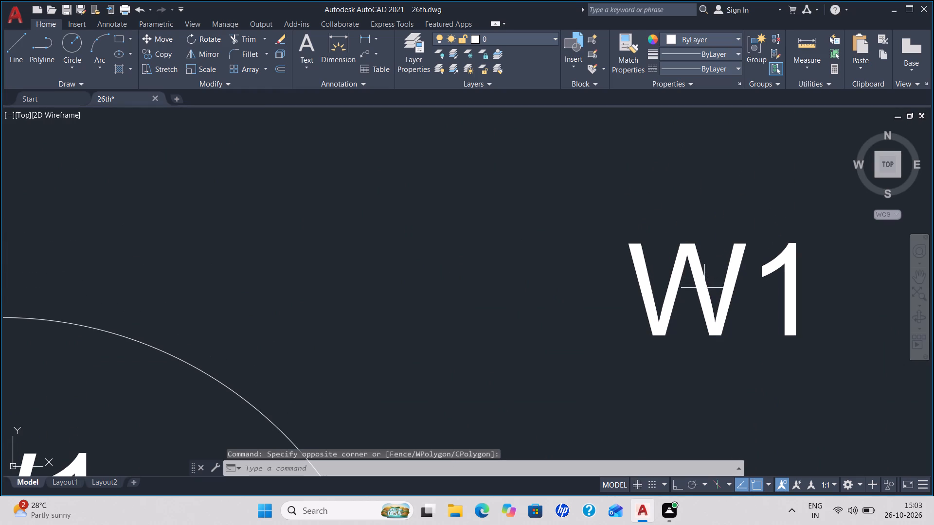
double_click(701, 287)
click(701, 283)
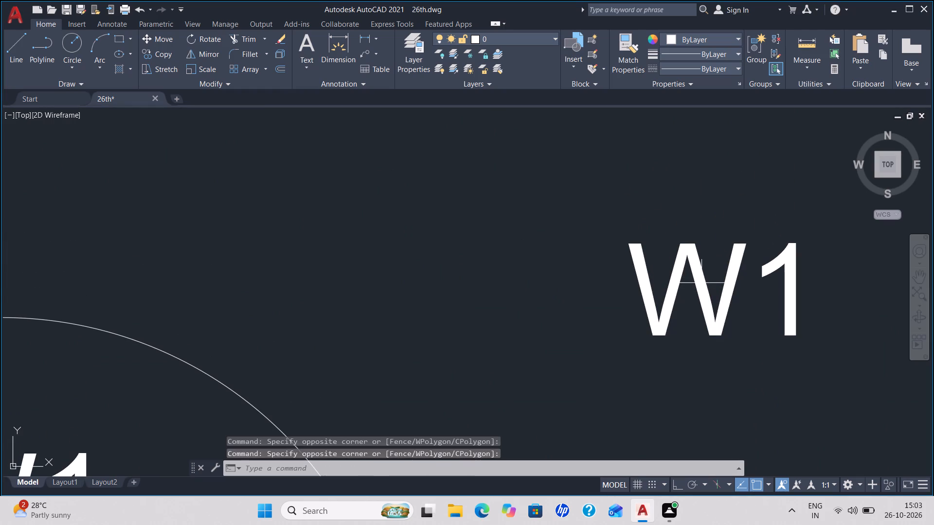
click(701, 282)
click(701, 282)
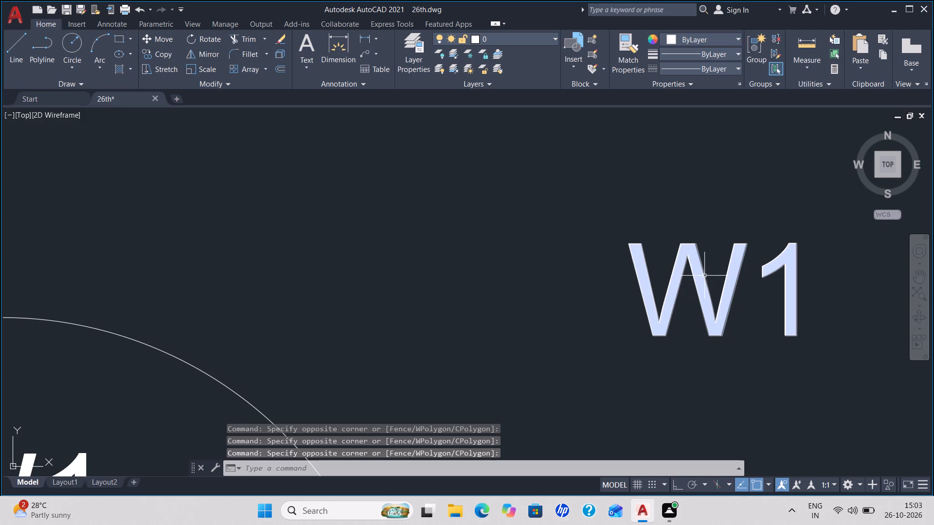
click(704, 276)
click(704, 276)
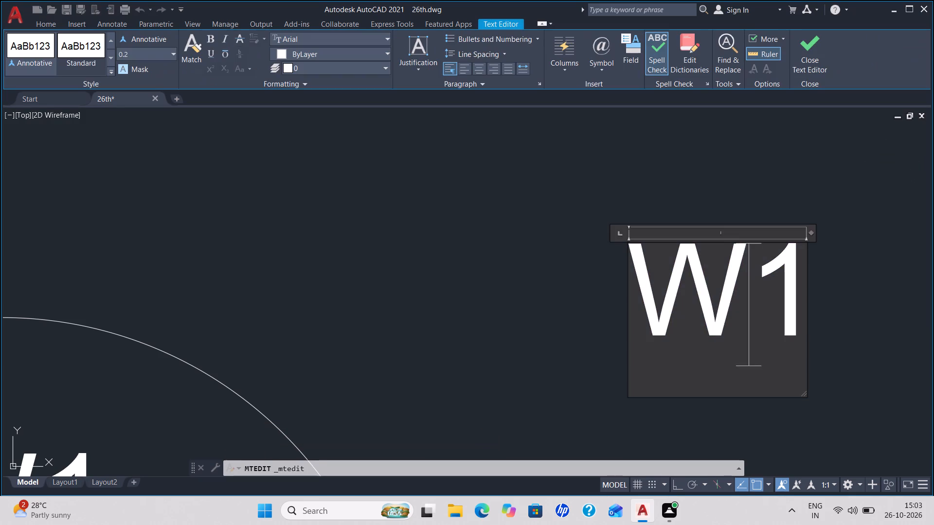
click(798, 283)
key(BackSpace)
key(BackSpace)
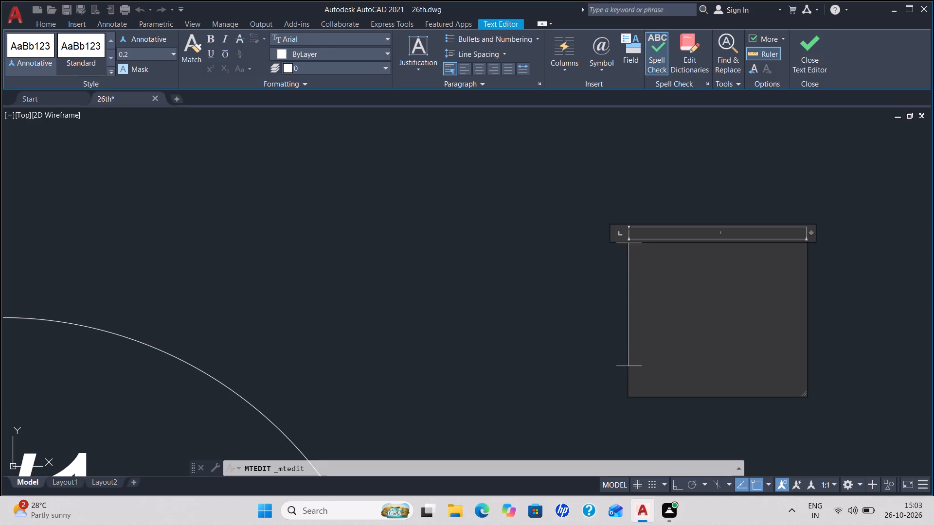
text(BEDR)
text(OOM)
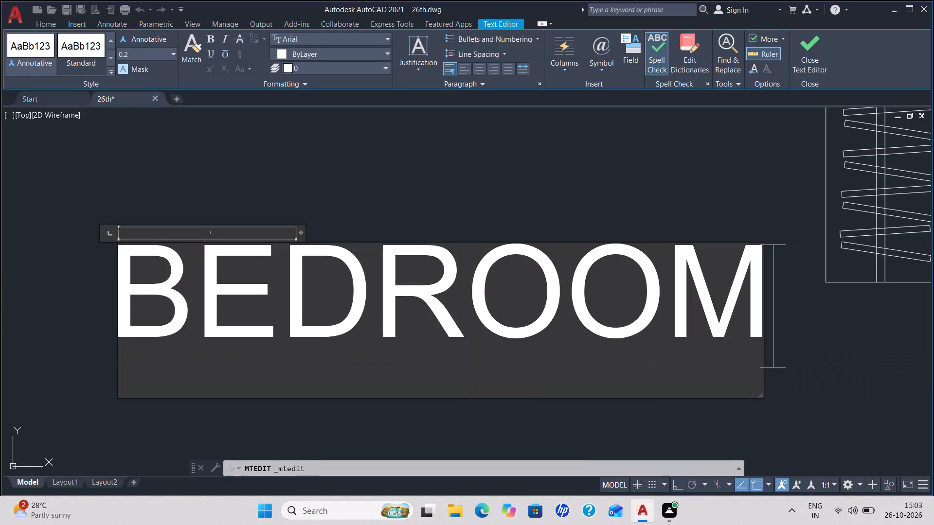
key(space)
text(2)
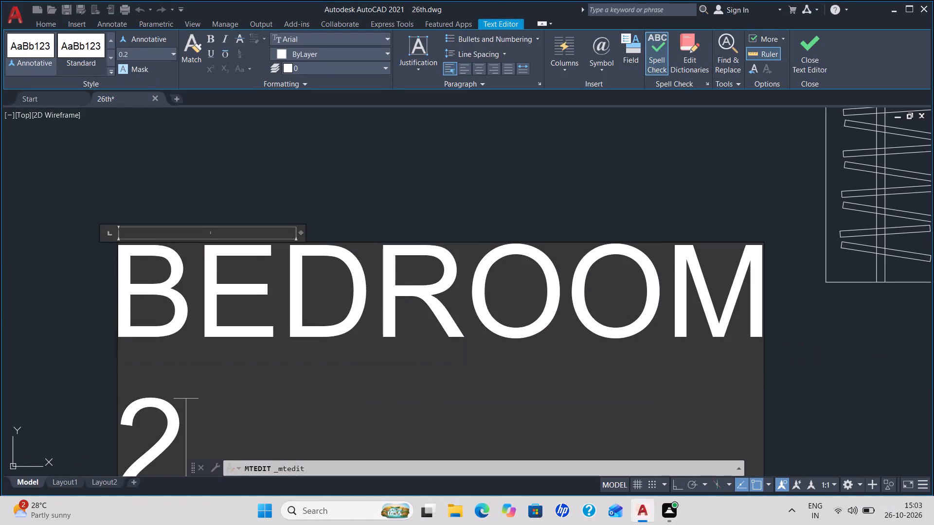
Add a second line reading 3.20m*3.20m to the BEDROOM 2 label and finish editing the text.
key(Return)
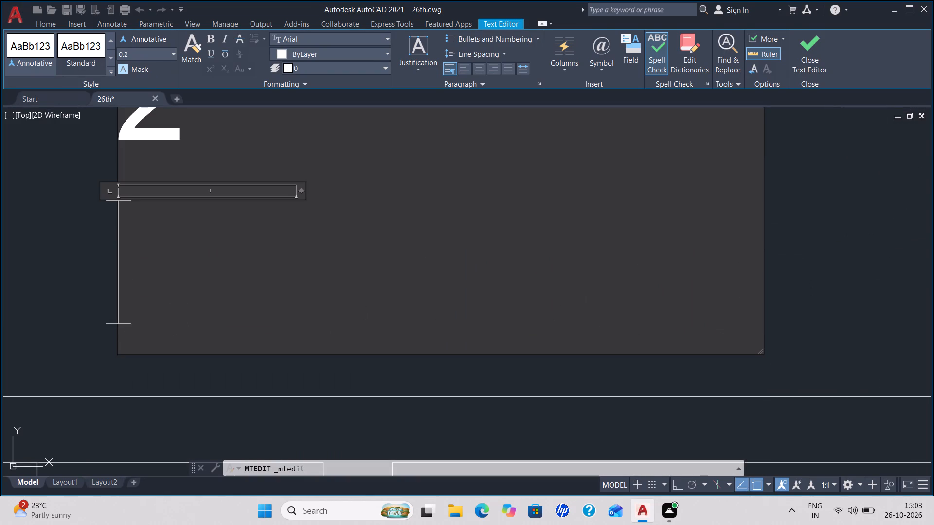
key(3)
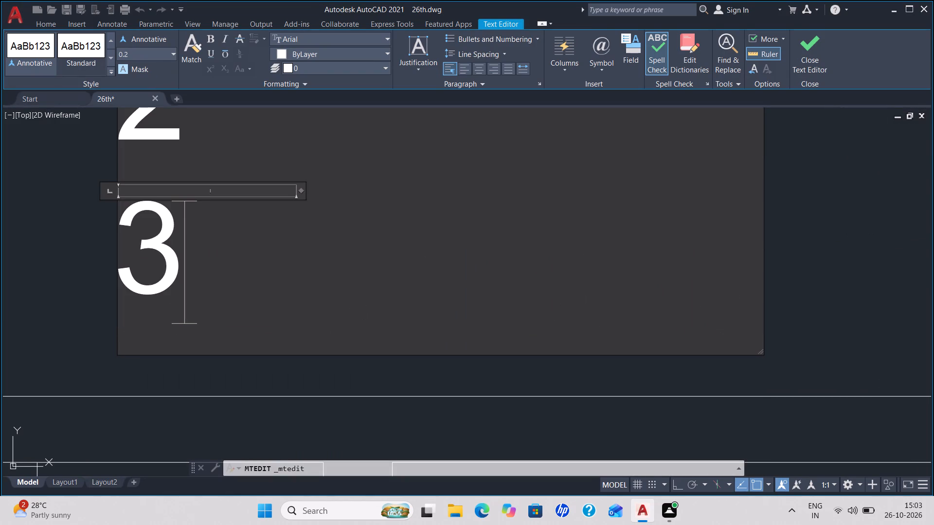
text(.2)
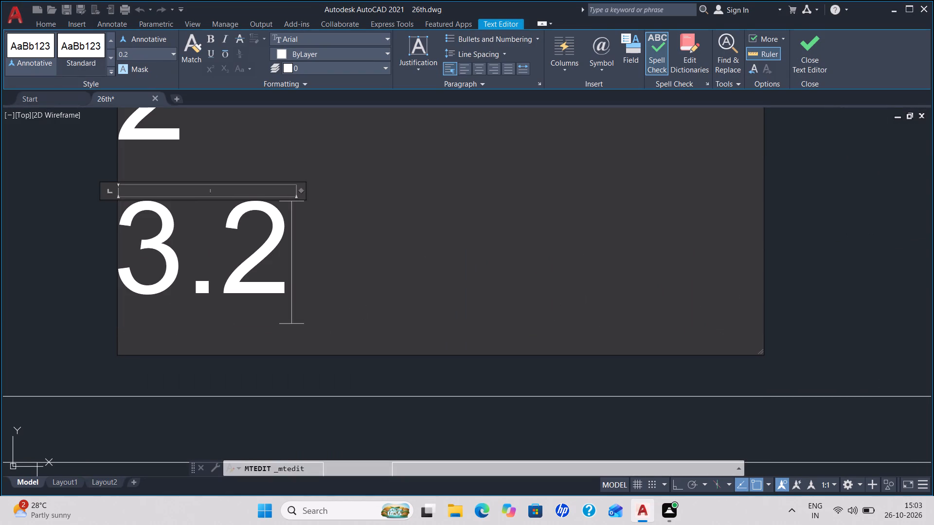
key(0)
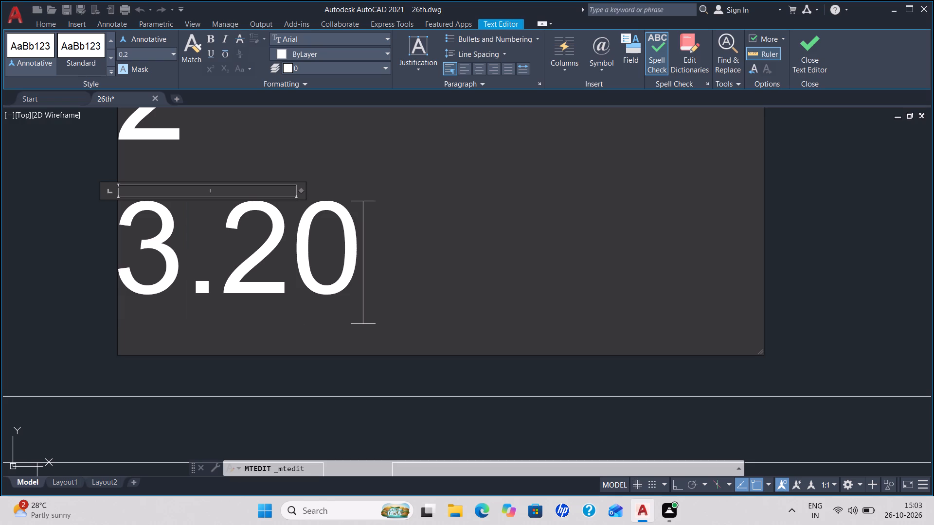
key(shift+m)
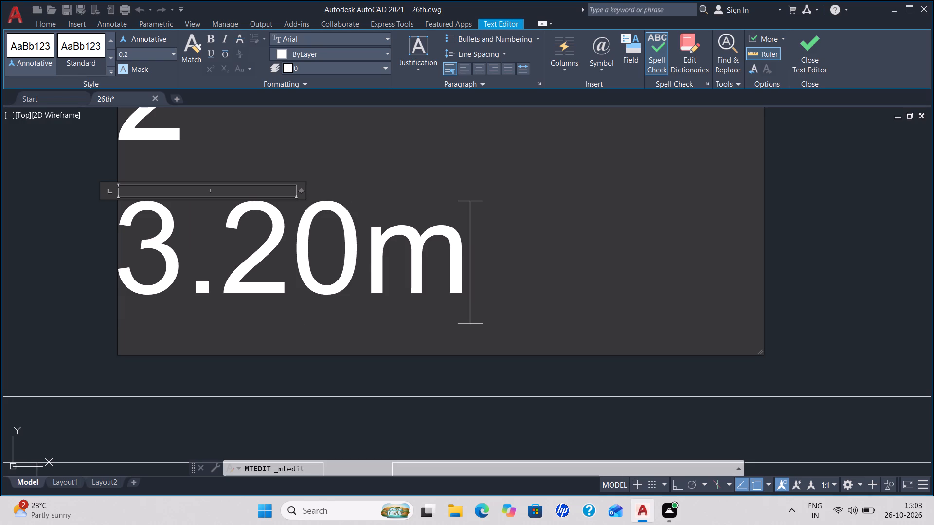
key(shift+asterisk)
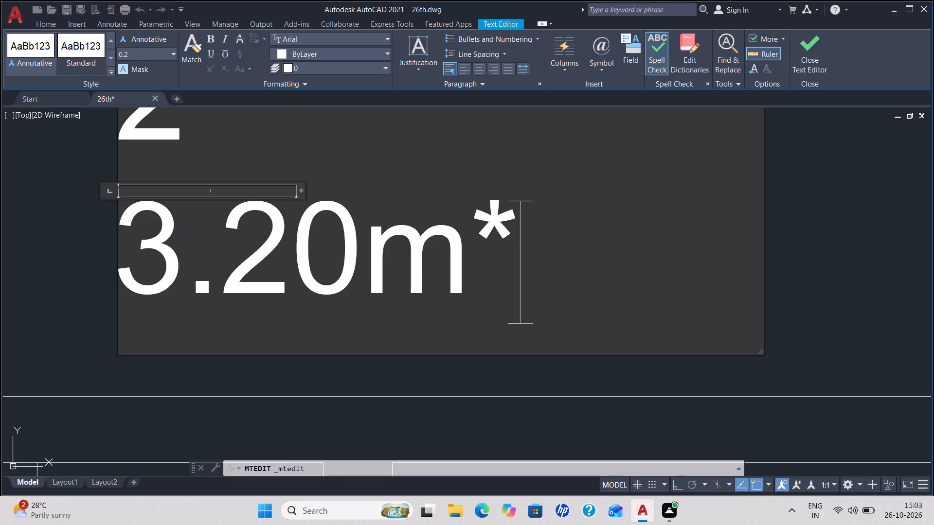
key(3)
key(period)
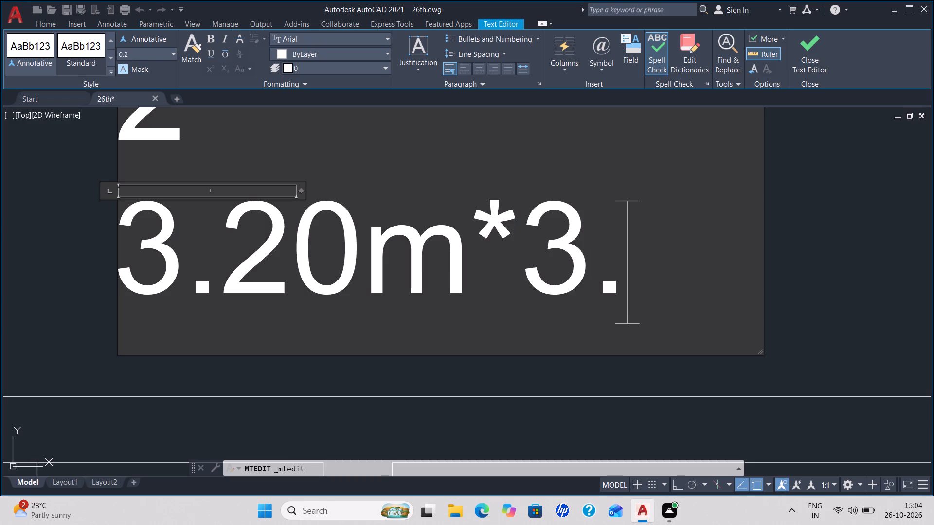
key(2)
key(0)
key(shift+m)
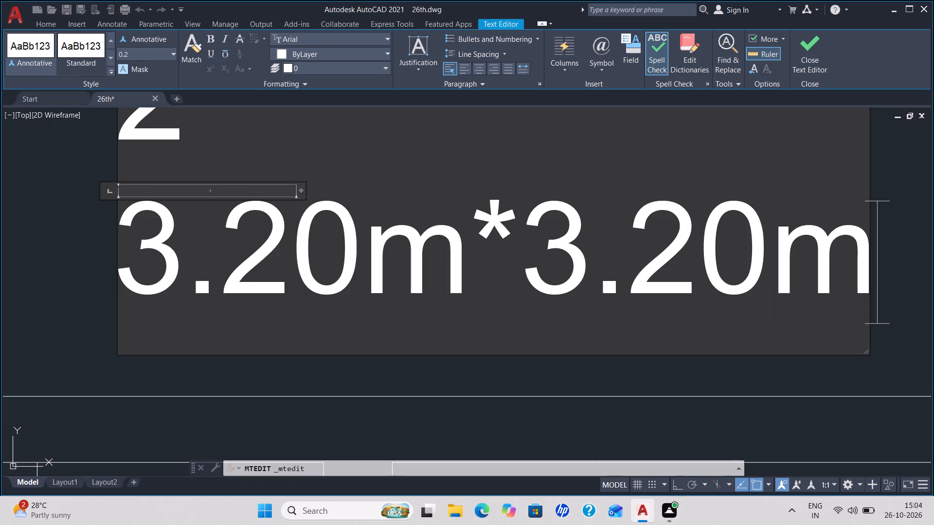
click(822, 62)
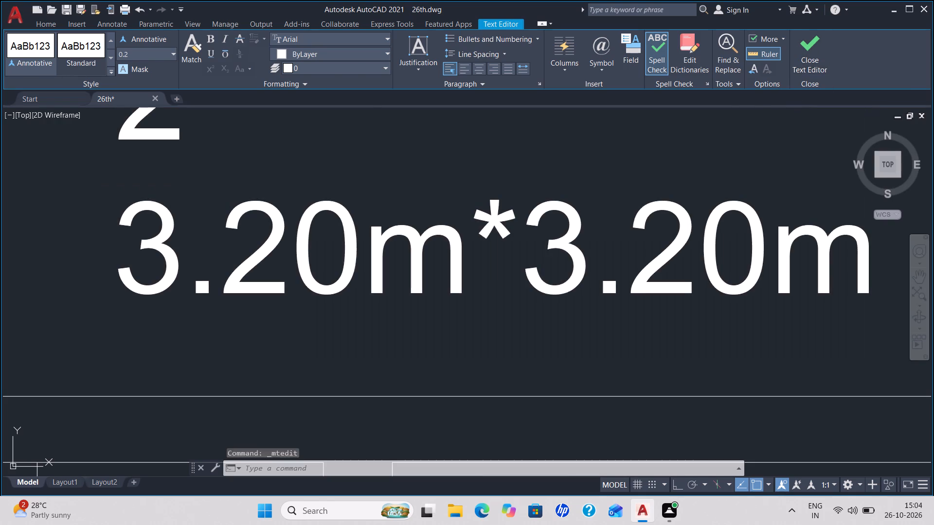
Widen the BEDROOM 2 label's text frame to the room's right wall so the name fits on one line.
scroll(702, 142, down, 2)
middle_drag(613, 151, 526, 264)
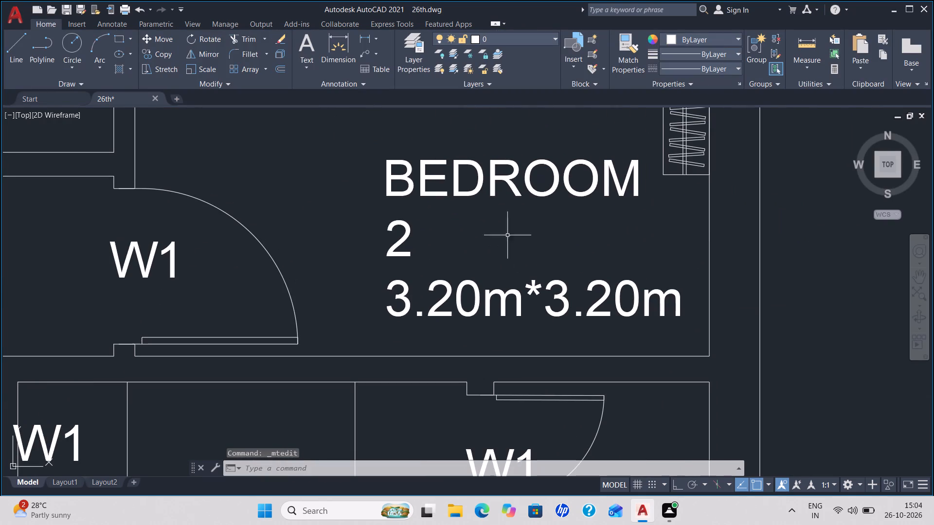
click(538, 191)
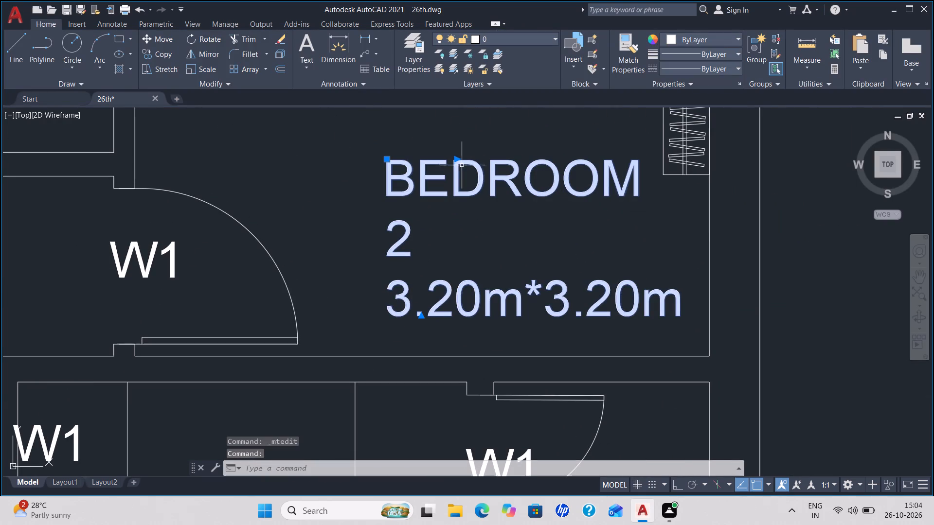
click(456, 160)
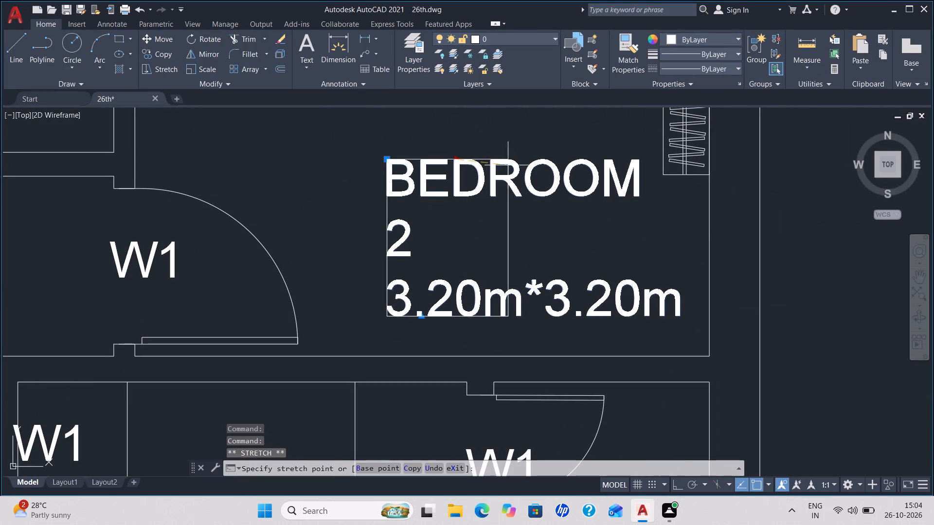
click(712, 173)
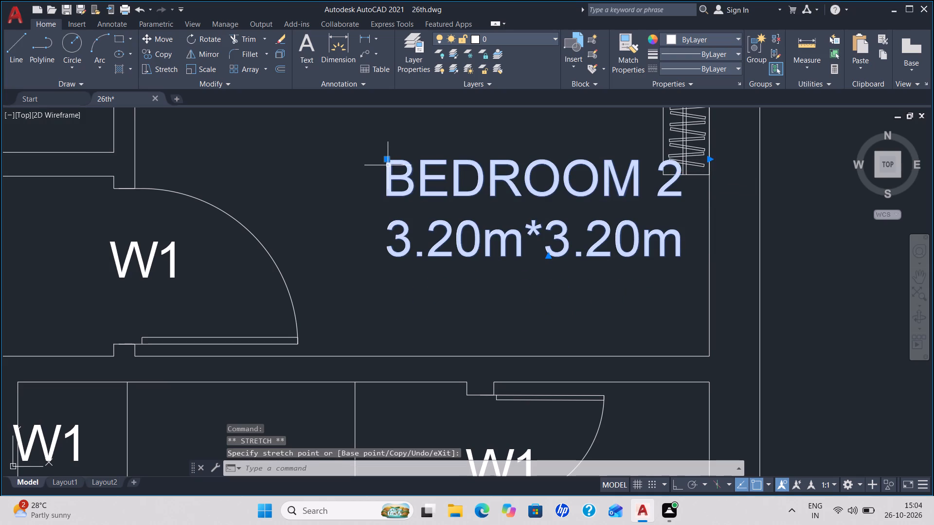
Move the BEDROOM 2 label up and left so it sits centrally below the bed, clear of the wardrobe.
click(384, 159)
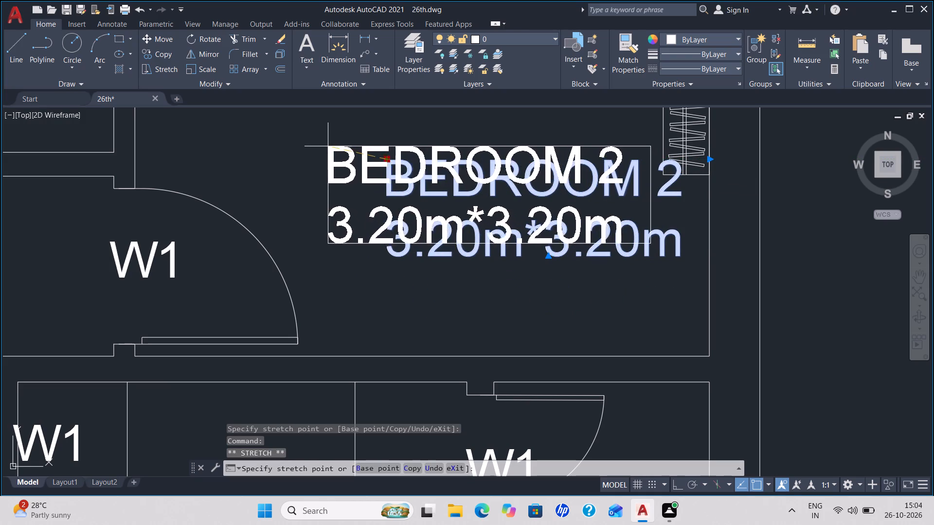
click(309, 131)
scroll(383, 234, down, 1)
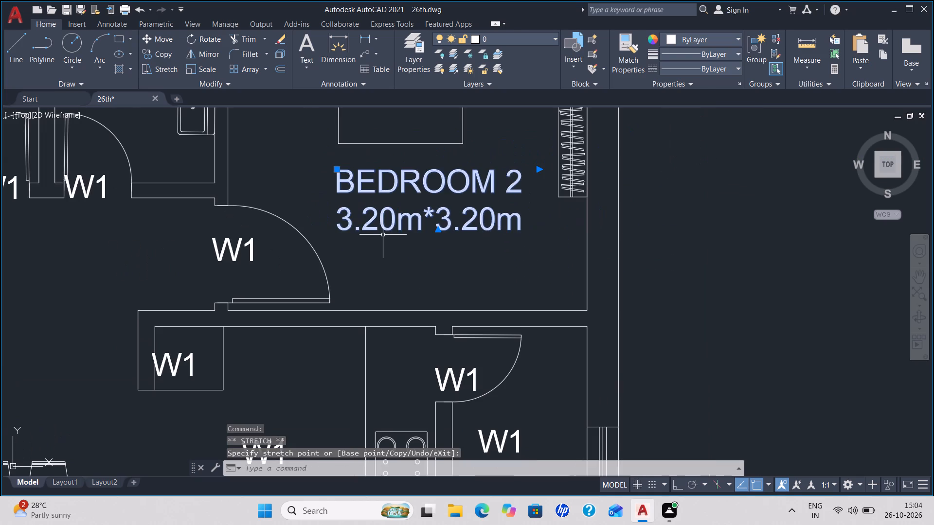
key(Escape)
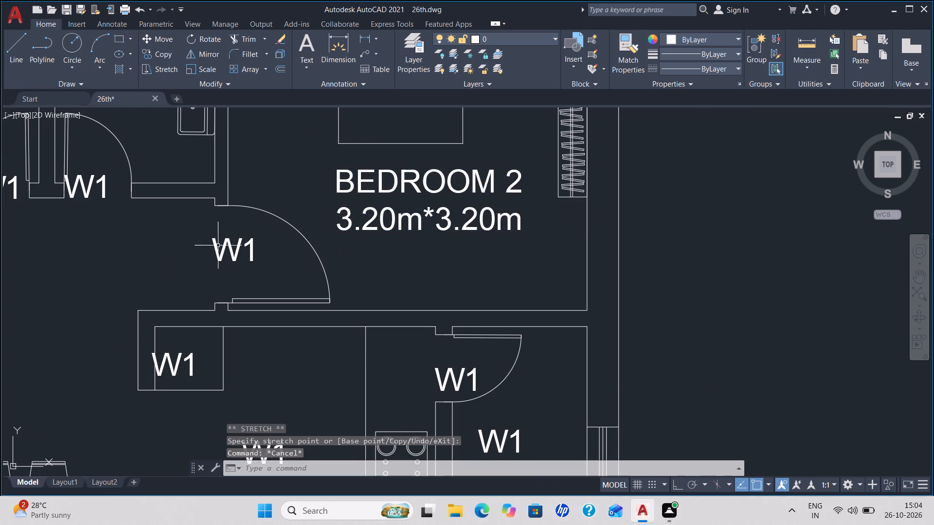
Replace the W1 label at the BEDROOM 2 door with D1 and finish editing the text.
middle_drag(198, 239, 411, 270)
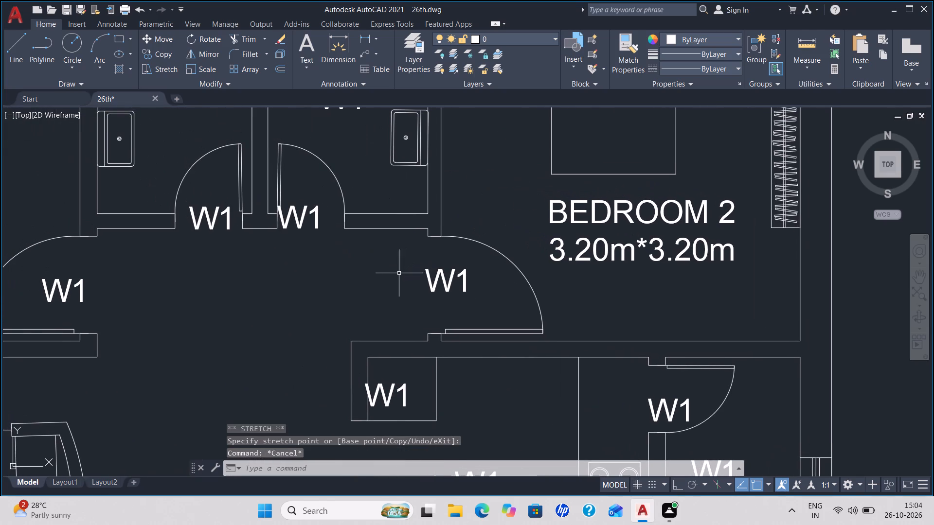
drag(439, 276, 443, 280)
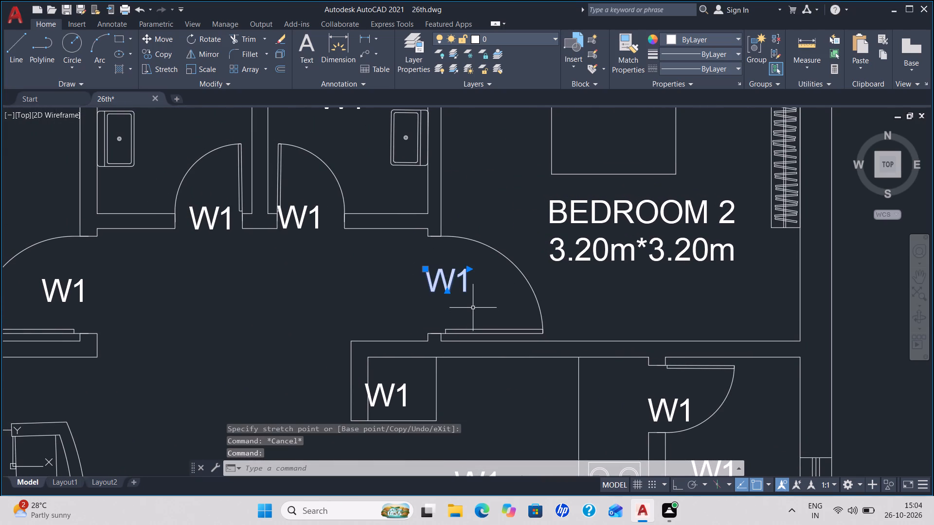
click(437, 280)
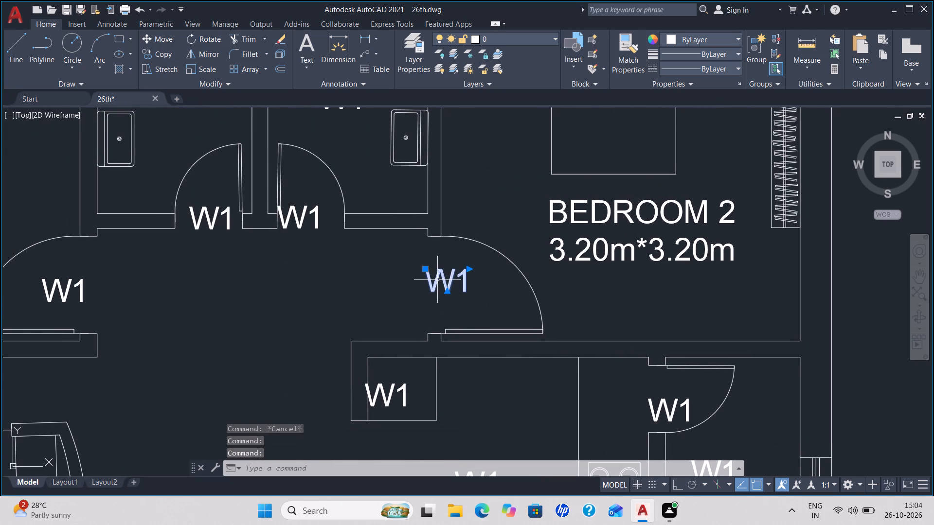
click(437, 280)
key(Escape)
click(437, 280)
click(437, 280)
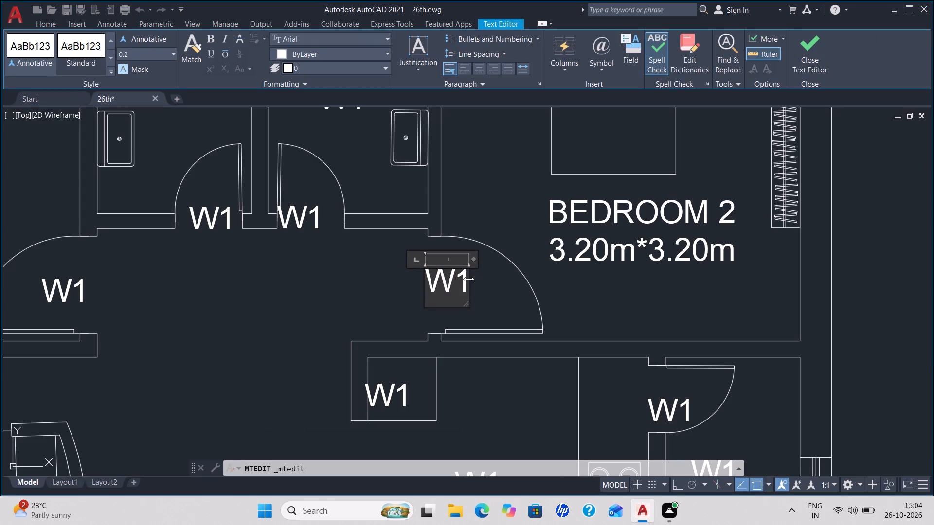
click(468, 279)
click(467, 285)
click(461, 287)
key(Right)
key(BackSpace)
key(BackSpace)
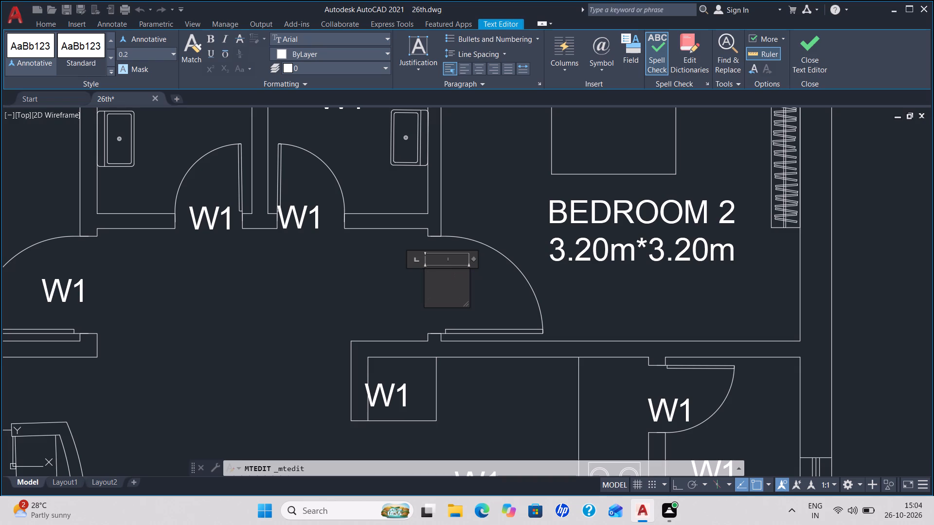
text(D1)
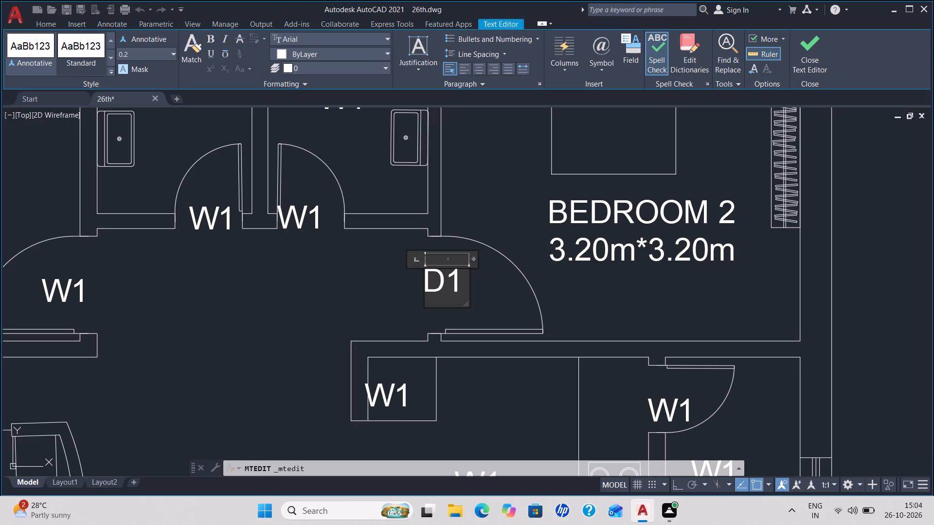
click(385, 288)
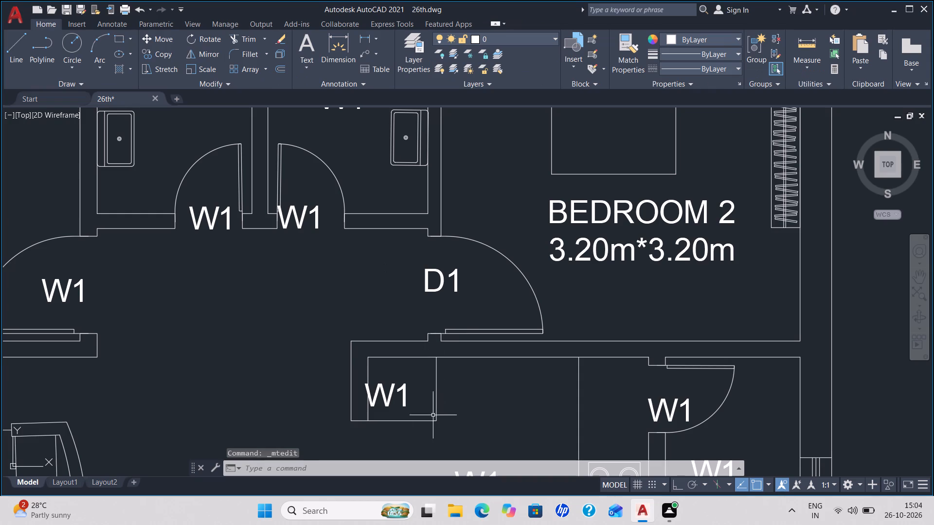
Replace the W1 label at the door of the bathroom nearer BEDROOM 2 with D2 and finish editing.
middle_drag(295, 208, 437, 242)
click(439, 248)
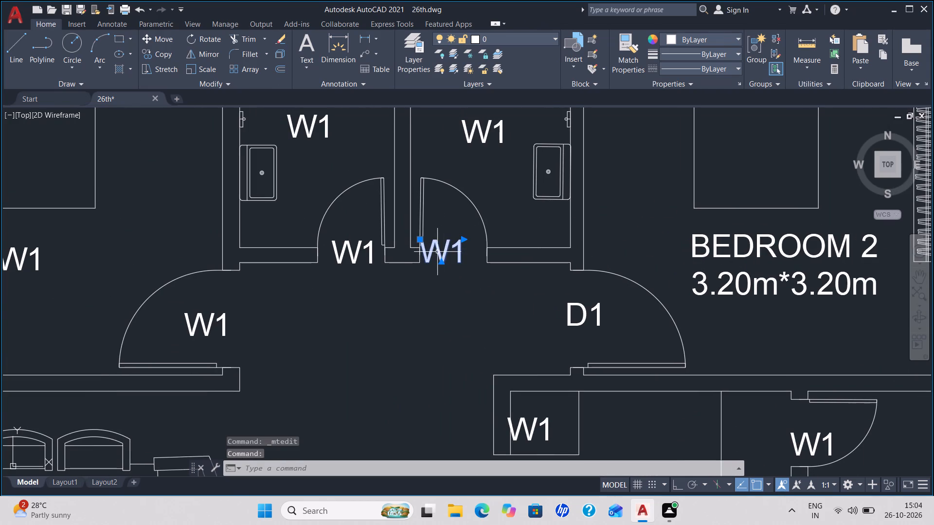
click(437, 251)
double_click(436, 251)
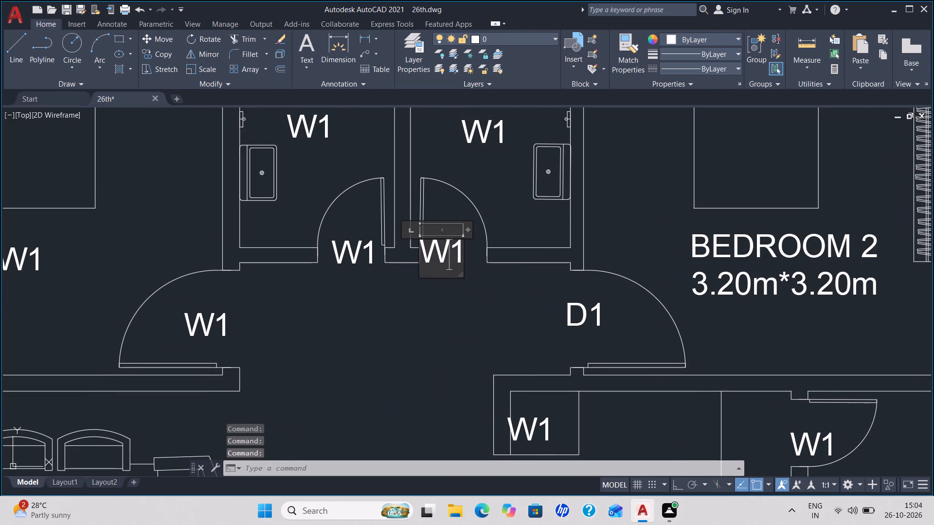
key(Right)
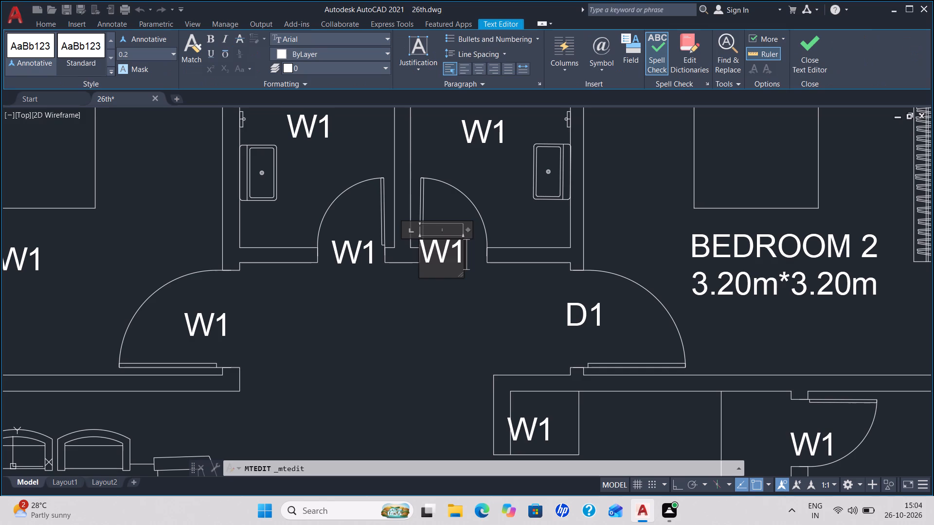
key(BackSpace)
key(BackSpace)
text(D2)
key(space)
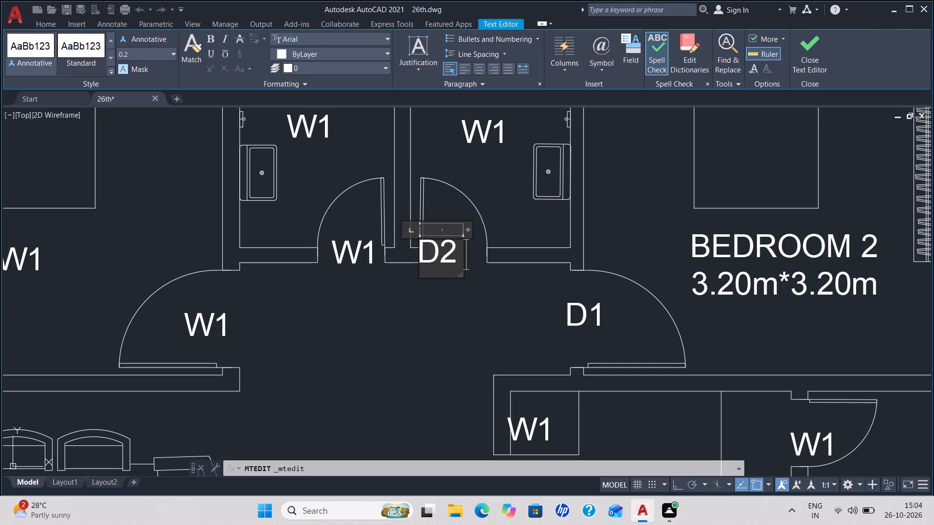
key(space)
click(426, 314)
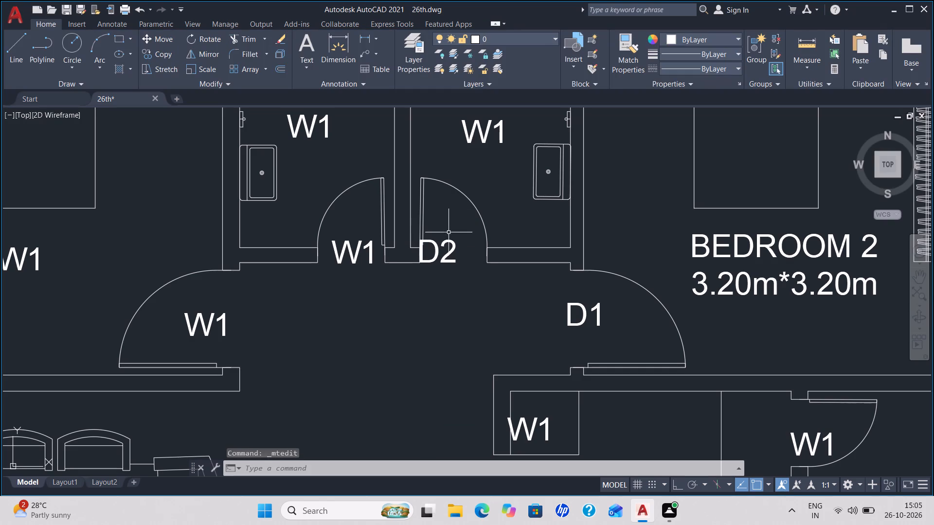
Move that D2 label slightly right so it sits centrally in the door opening, clear of the wall.
click(450, 239)
click(420, 238)
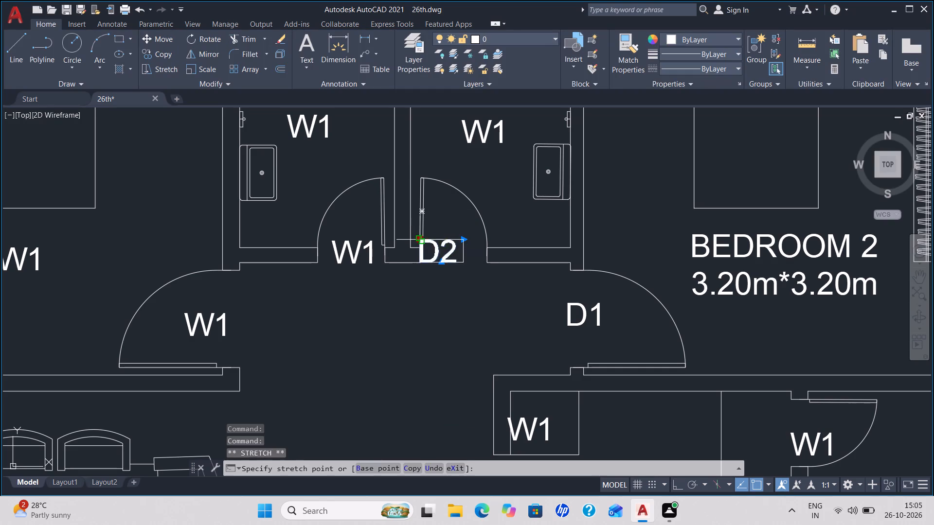
click(433, 238)
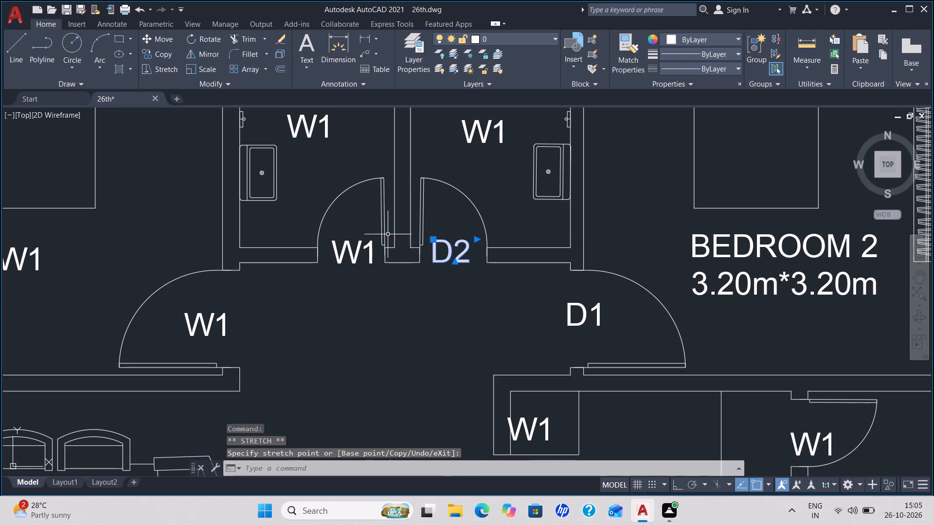
Replace the W1 label at the other bathroom's door with D2 and finish editing the text.
double_click(359, 245)
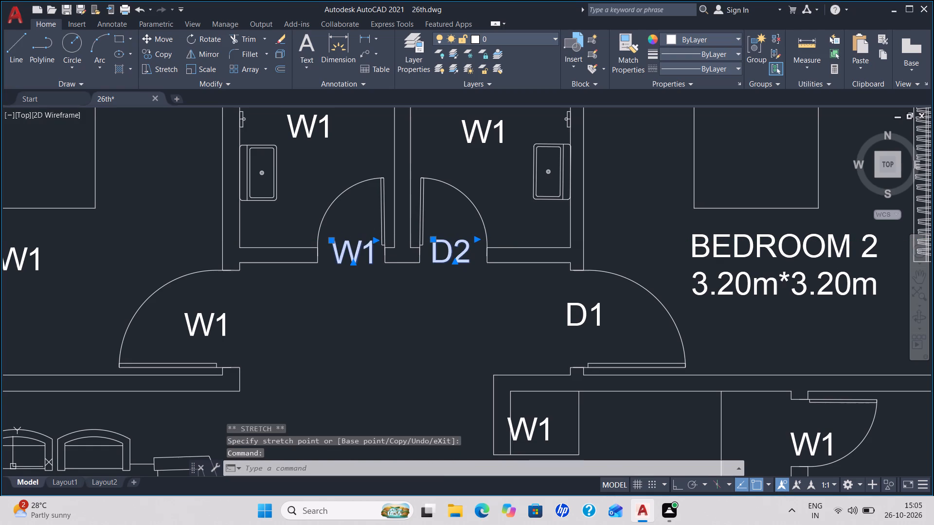
key(Escape)
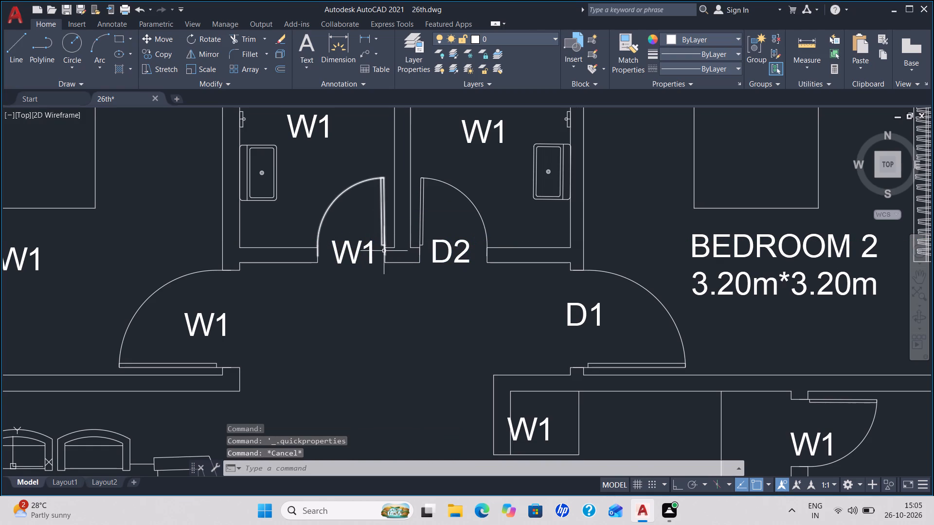
double_click(370, 246)
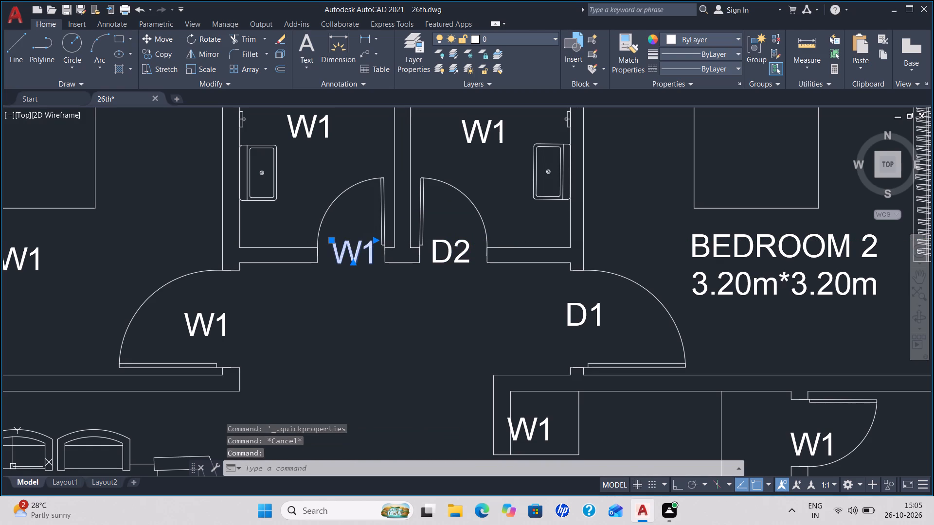
key(BackSpace)
key(BackSpace)
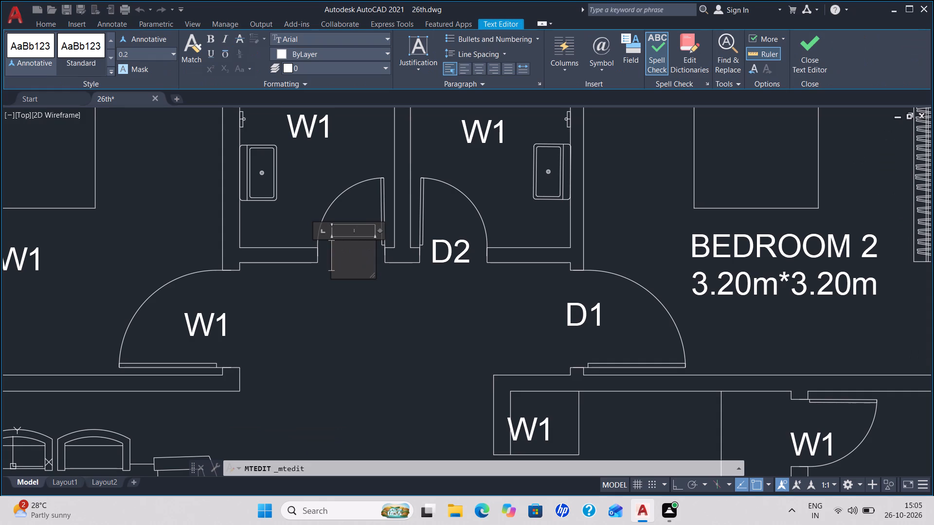
text(D2)
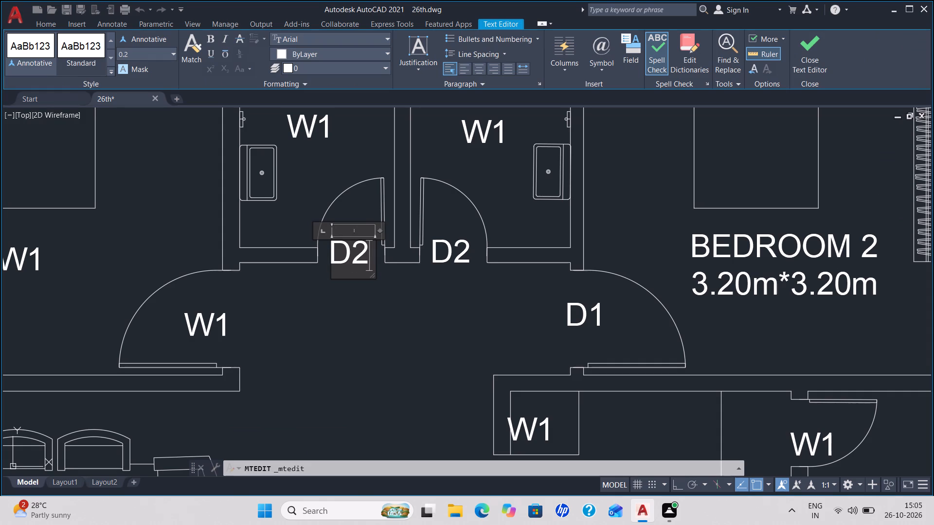
click(375, 305)
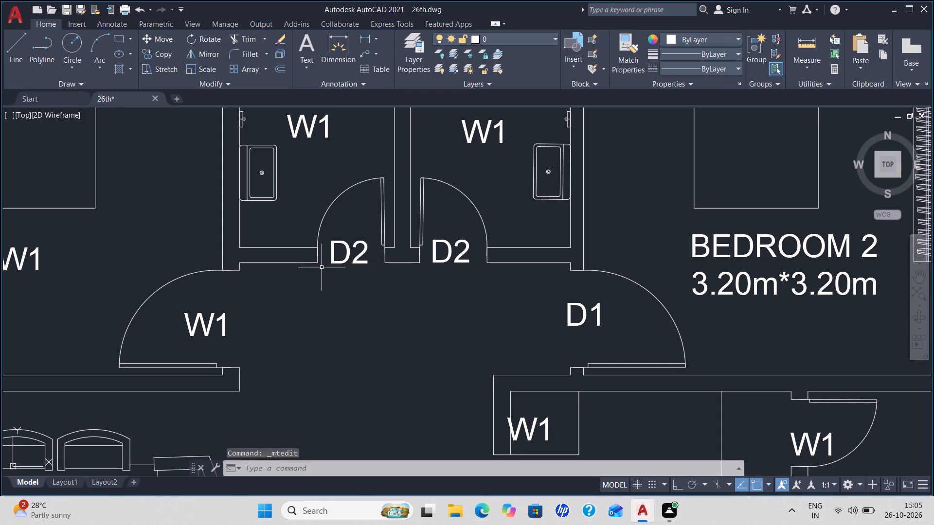
Replace the W1 label below the toilet in the bathroom beside BEDROOM 2 with TOILET 2.
middle_drag(471, 163, 455, 189)
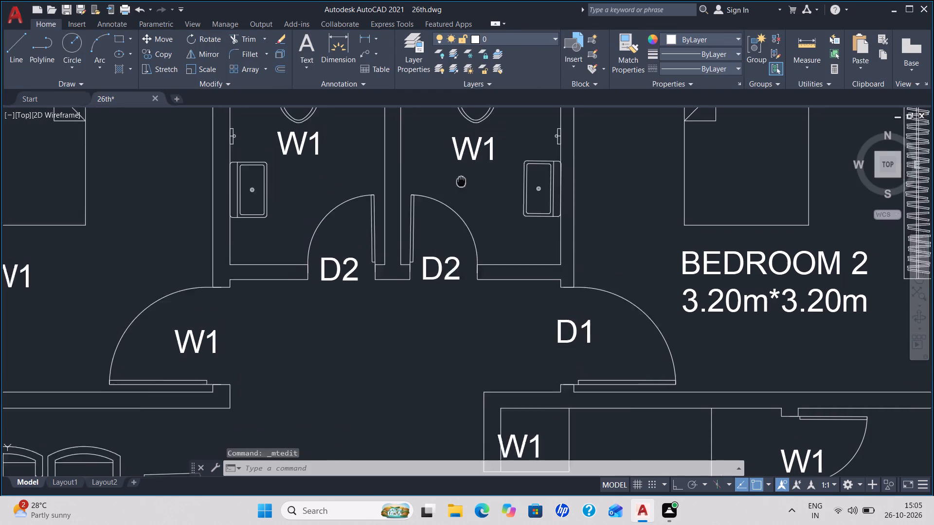
middle_drag(455, 189, 397, 267)
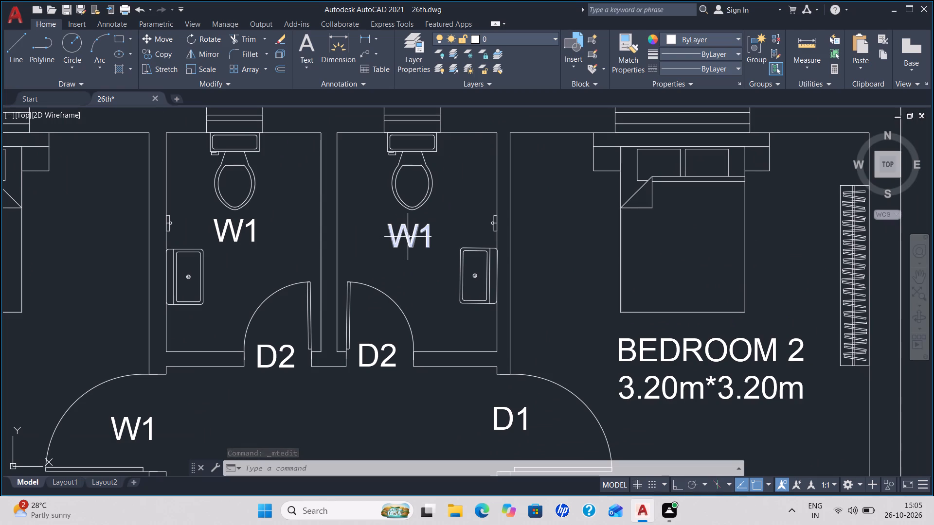
click(408, 237)
click(404, 241)
click(409, 238)
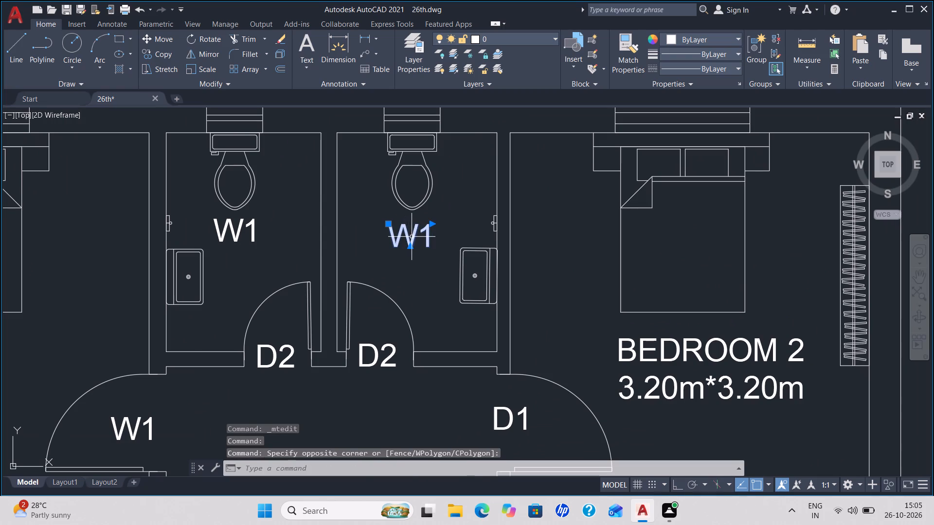
double_click(408, 237)
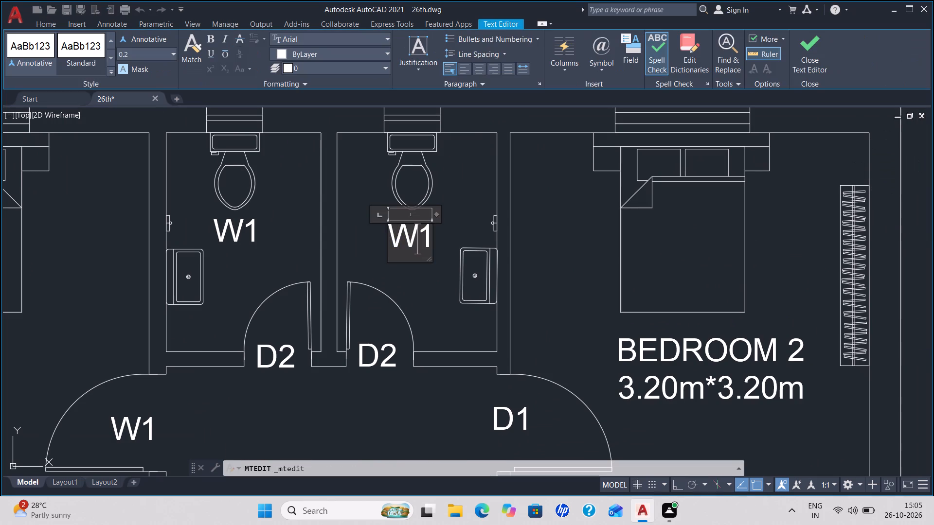
key(Right)
key(BackSpace)
key(BackSpace)
key(BackSpace)
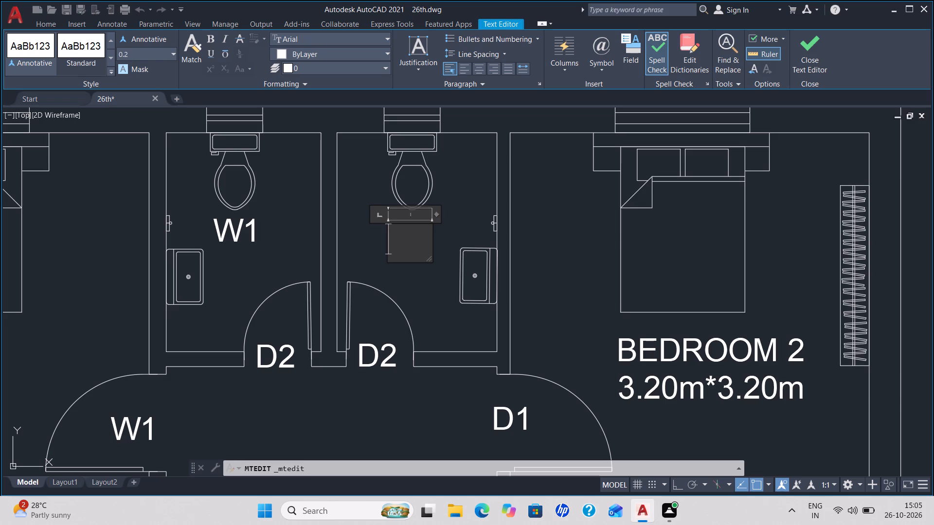
text(TOIL)
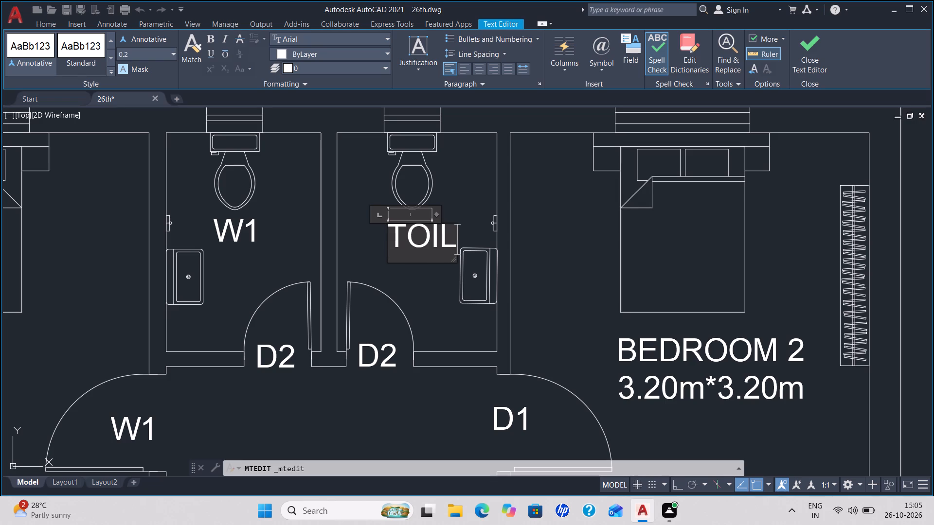
text(ET)
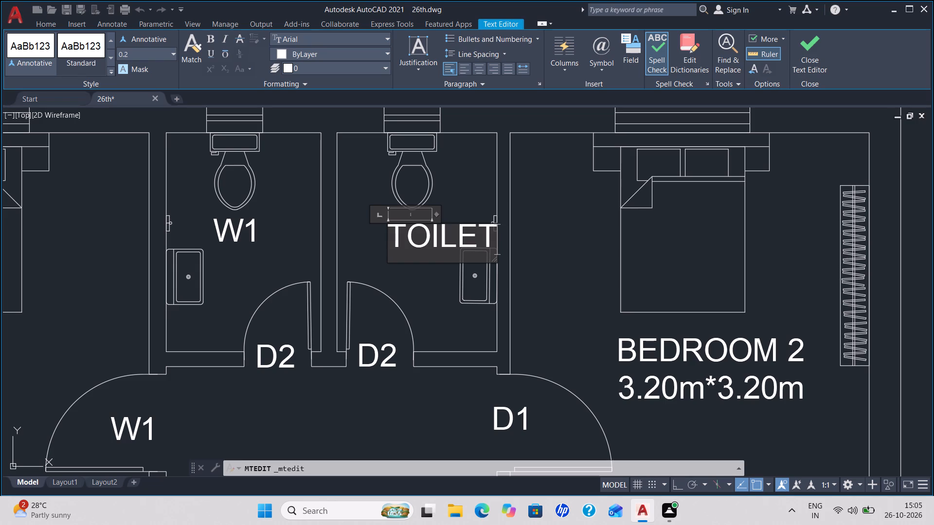
key(space)
text(2)
Add the size line 1.5m*2.1m below TOILET 2 in the label and finish editing the text.
key(Return)
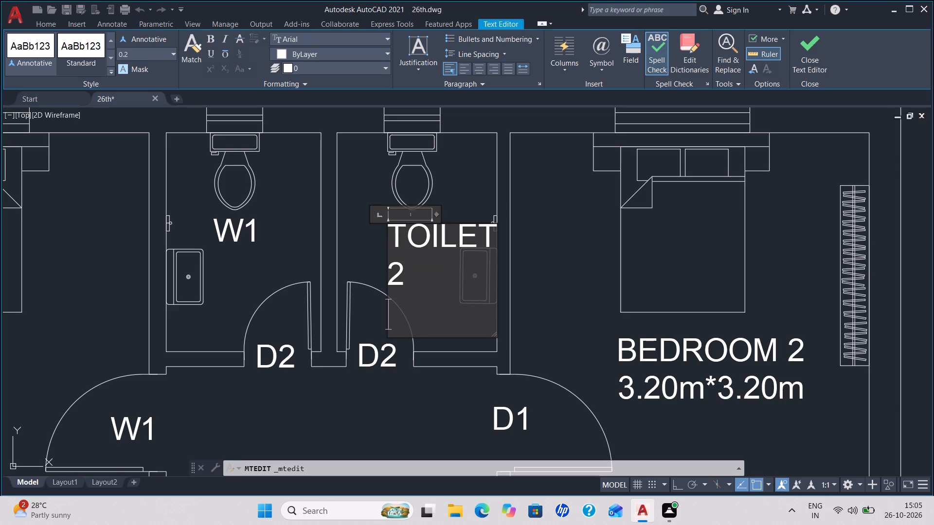
key(1)
key(period)
key(5)
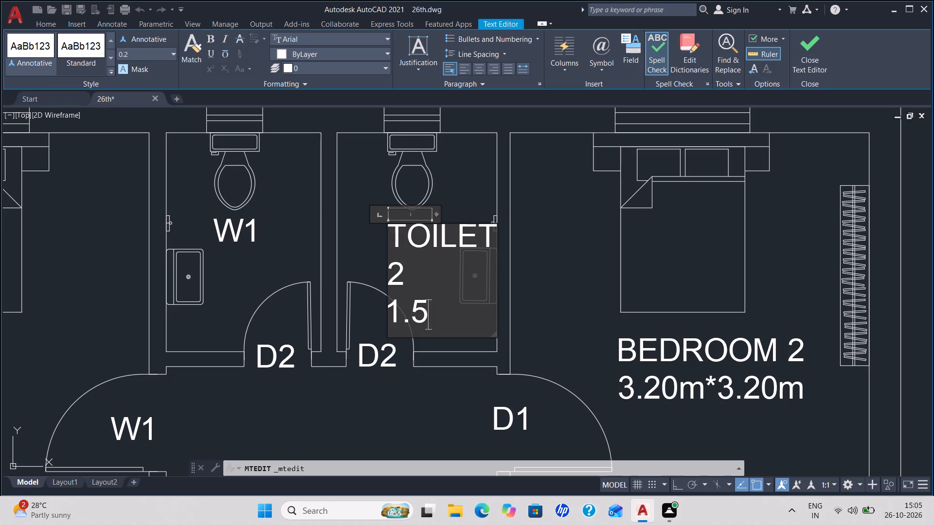
key(shift+m)
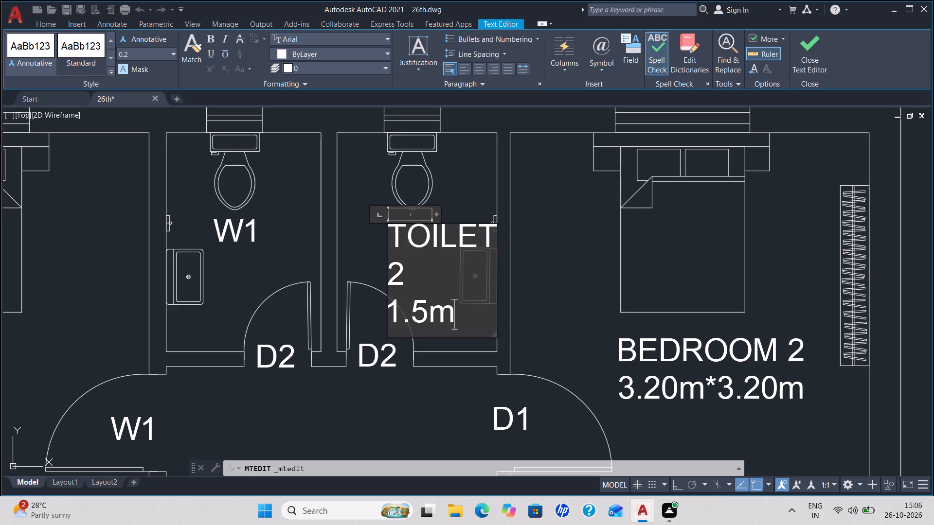
key(shift+asterisk)
text(2.1)
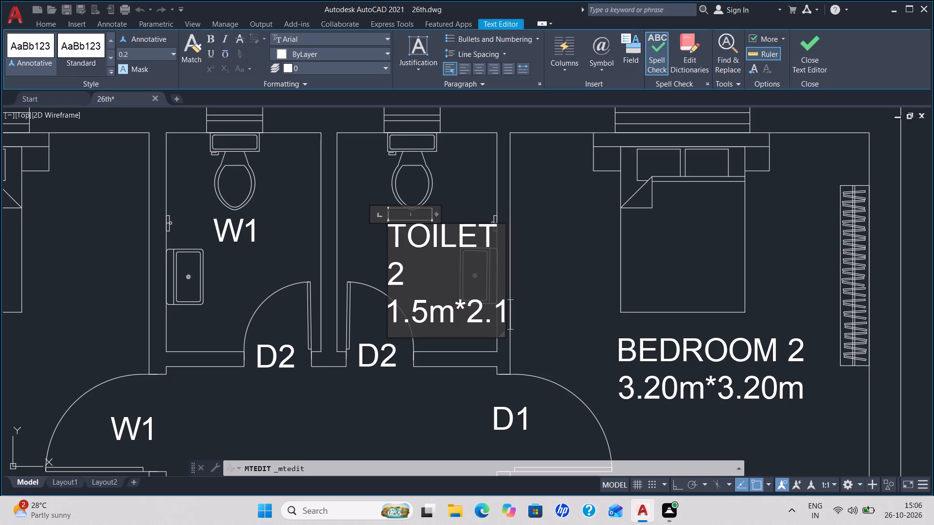
key(shift+m)
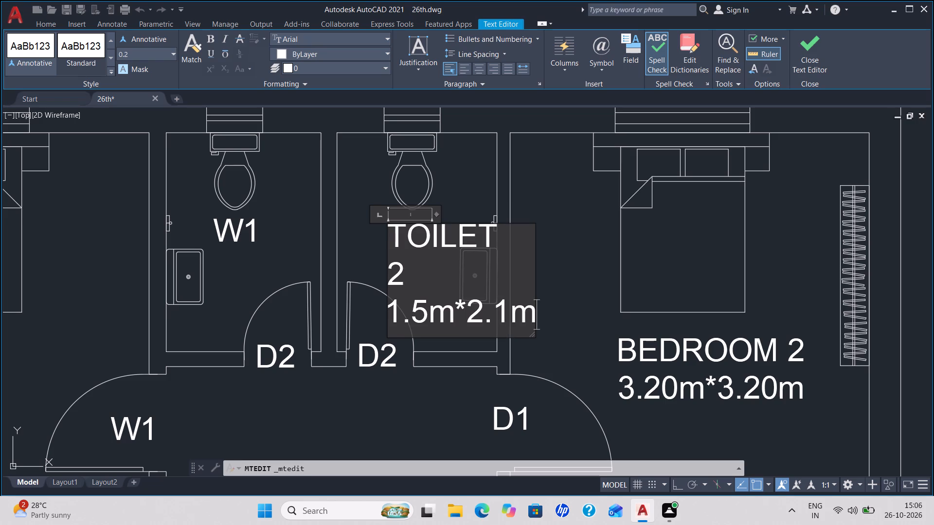
click(436, 397)
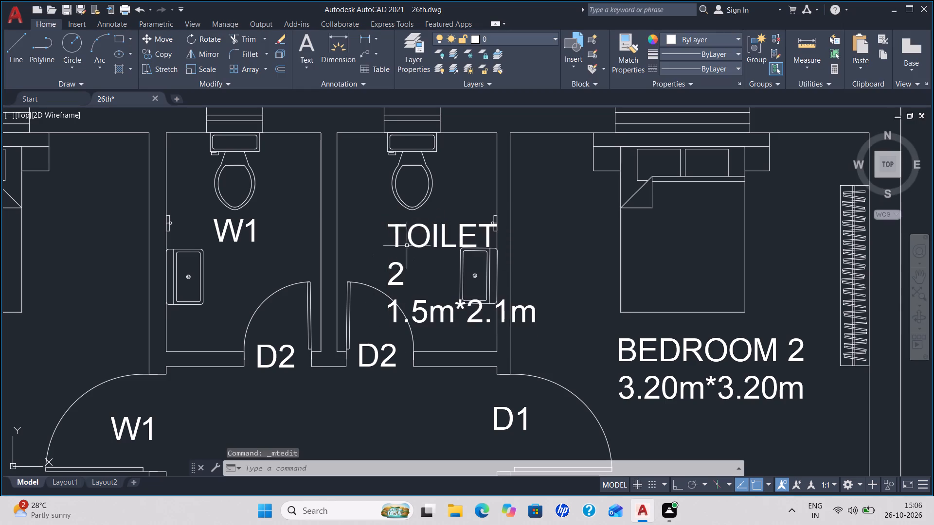
Widen the TOILET 2 label so its name fits on one line, and shift it to fit inside its bathroom's walls.
click(412, 235)
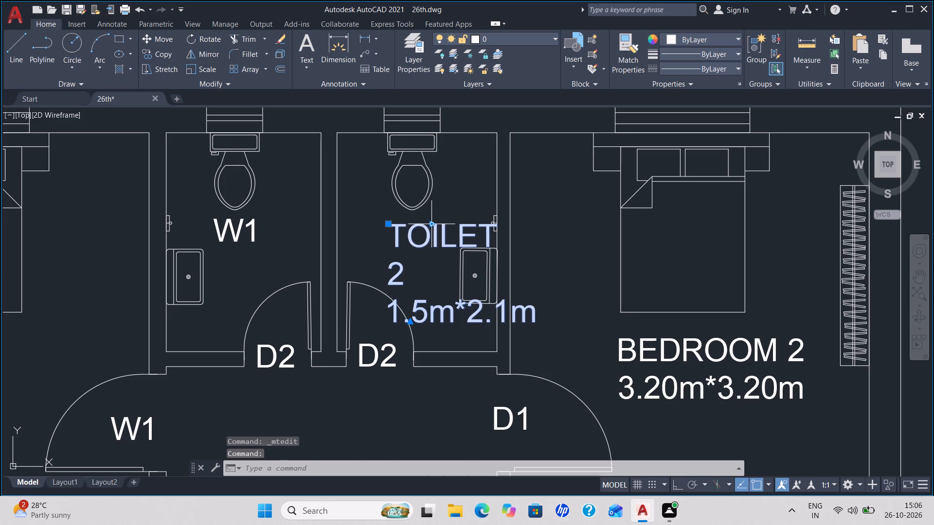
drag(433, 224, 438, 223)
click(543, 226)
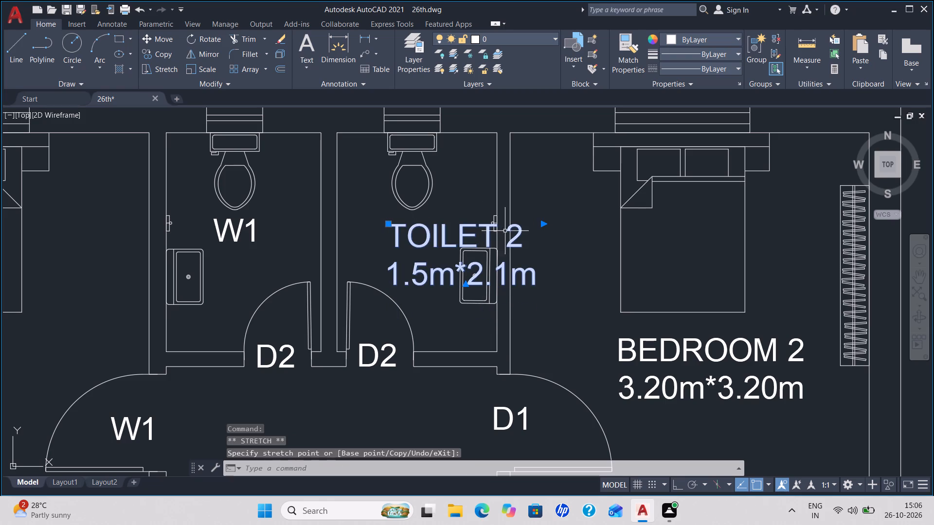
click(388, 224)
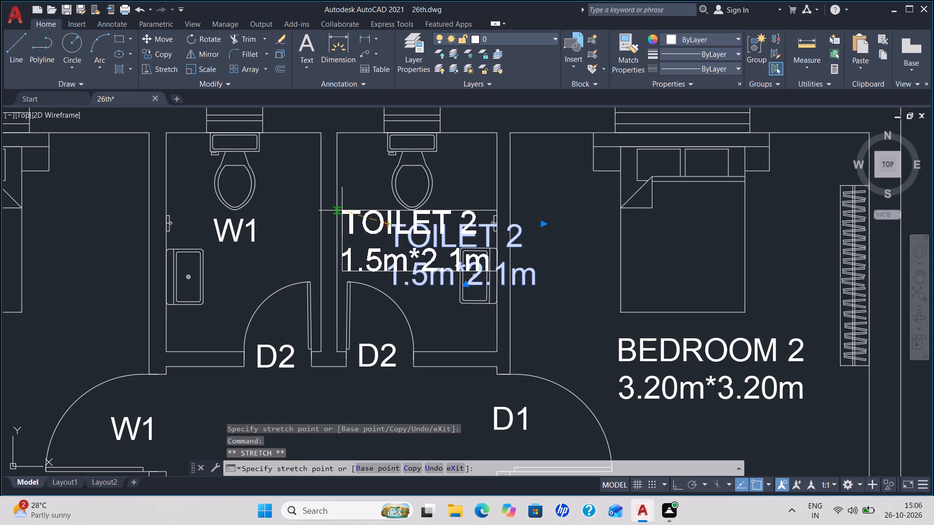
click(342, 210)
scroll(423, 229, down, 1)
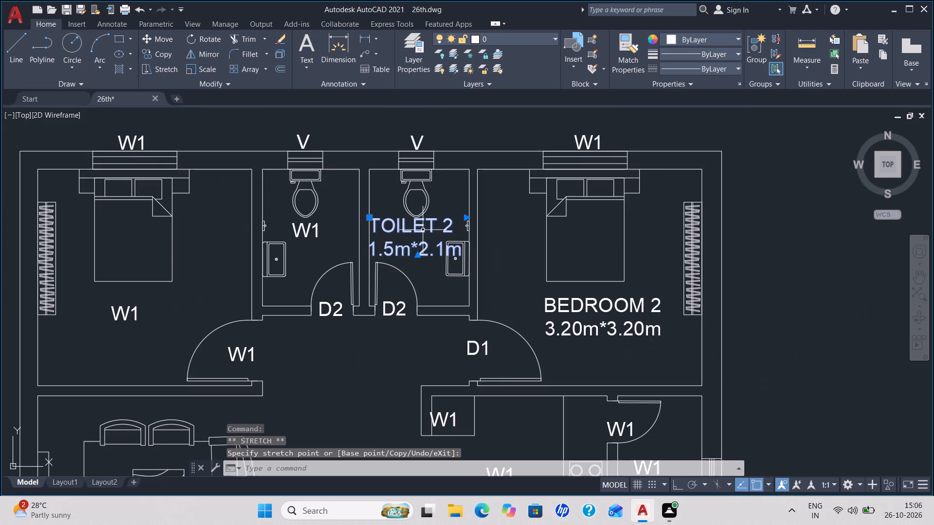
middle_drag(356, 250, 483, 272)
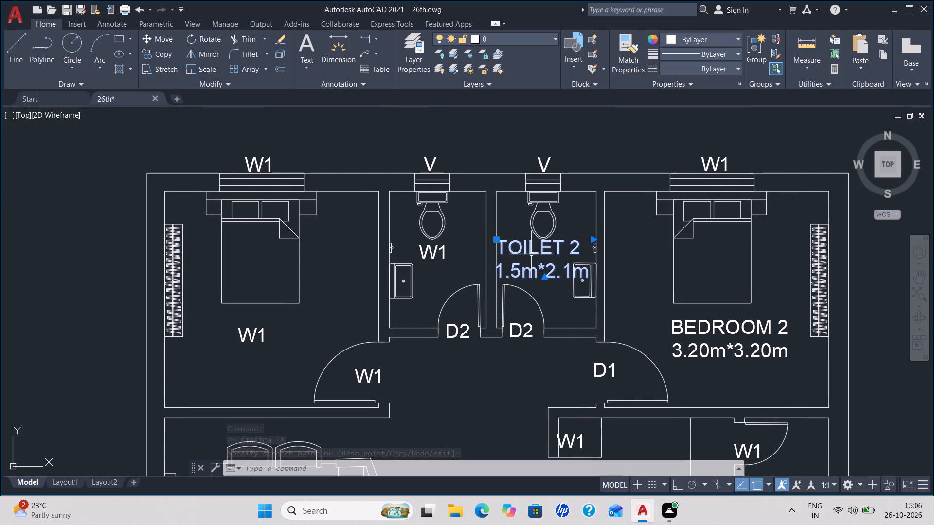
key(Escape)
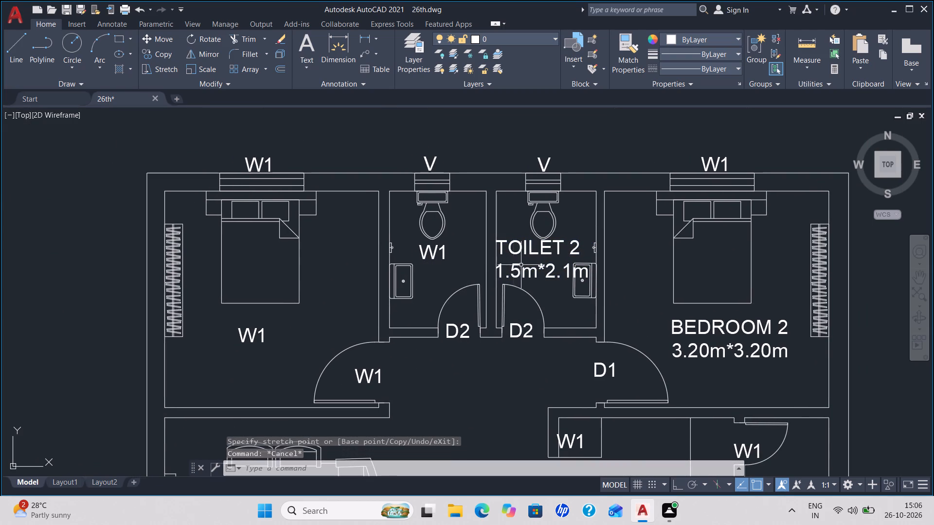
Delete the W1 label below the toilet in the other bathroom.
click(436, 248)
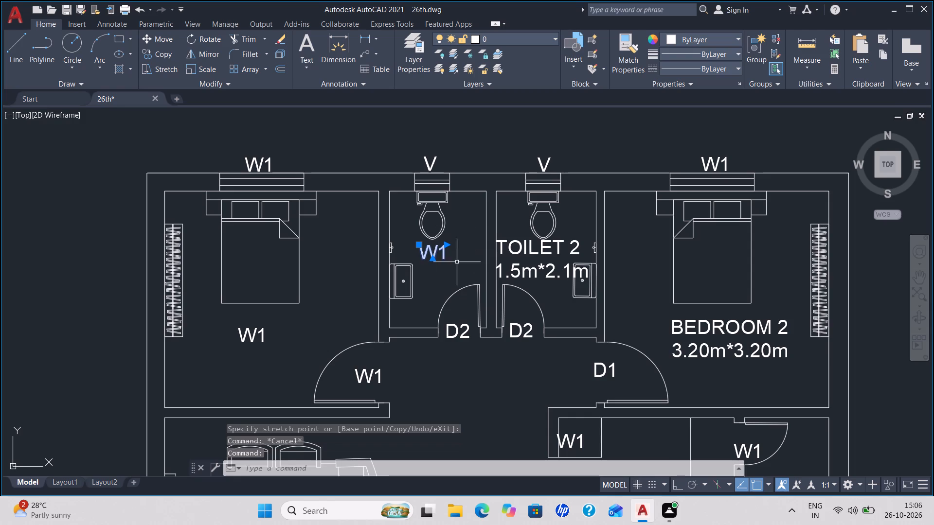
key(Delete)
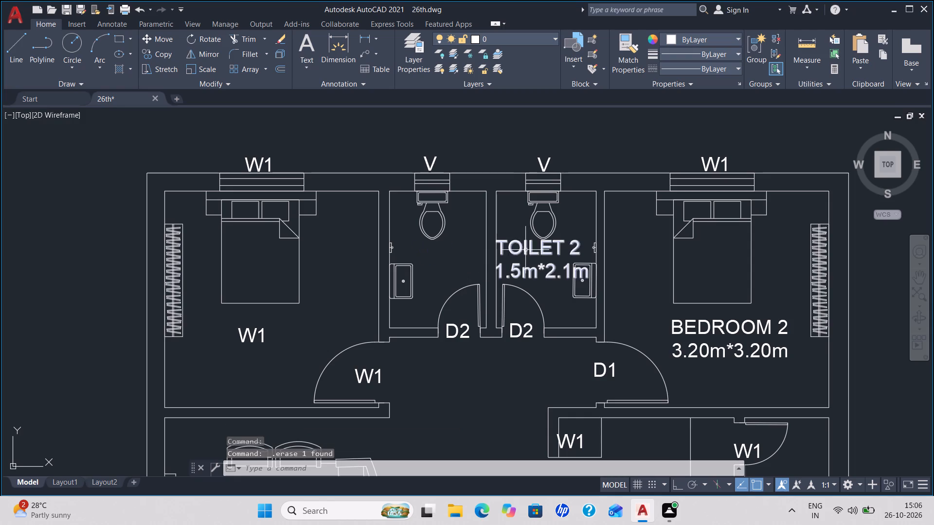
Copy the TOILET 2 label with its size line into the adjacent bathroom, just below the toilet.
click(526, 249)
key(c)
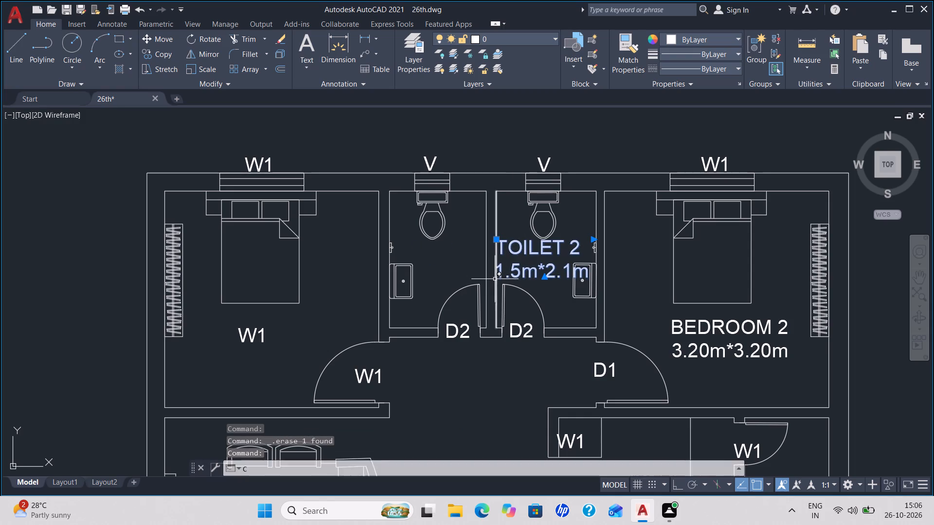
key(o)
key(Return)
click(512, 248)
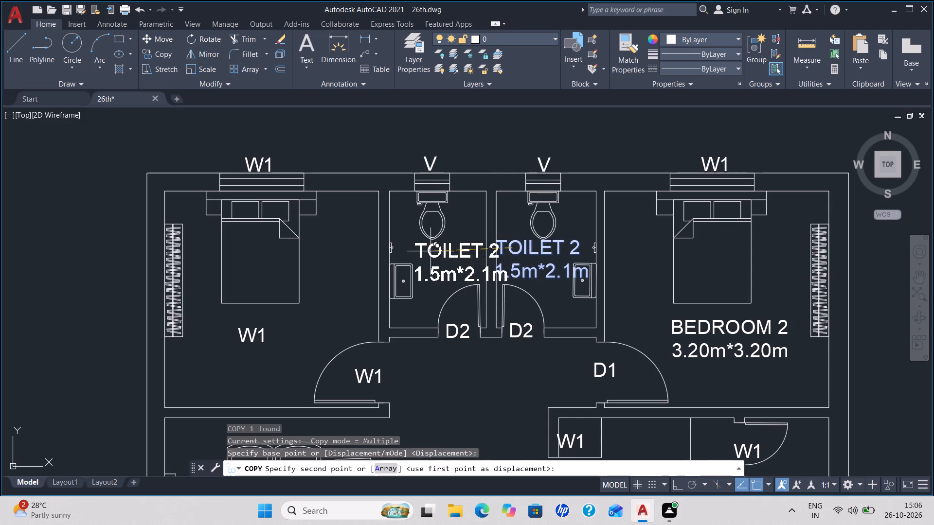
click(413, 244)
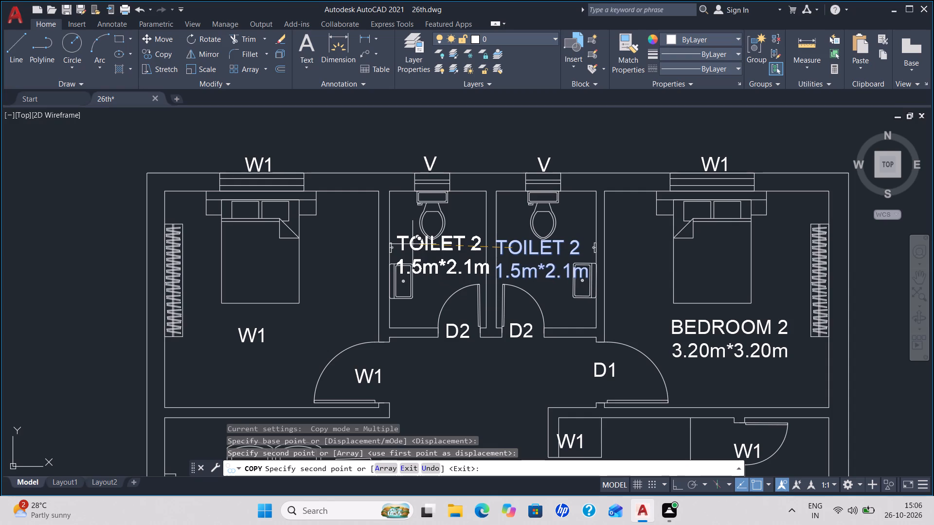
key(Escape)
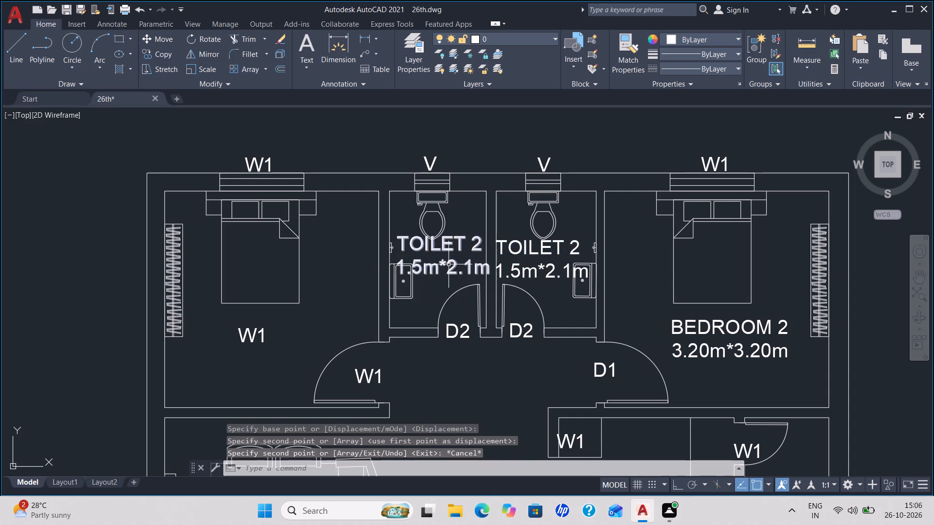
Shift the copied toilet label slightly left to the bathroom's inner wall face so it clears the partition between the bathrooms.
click(447, 247)
click(395, 235)
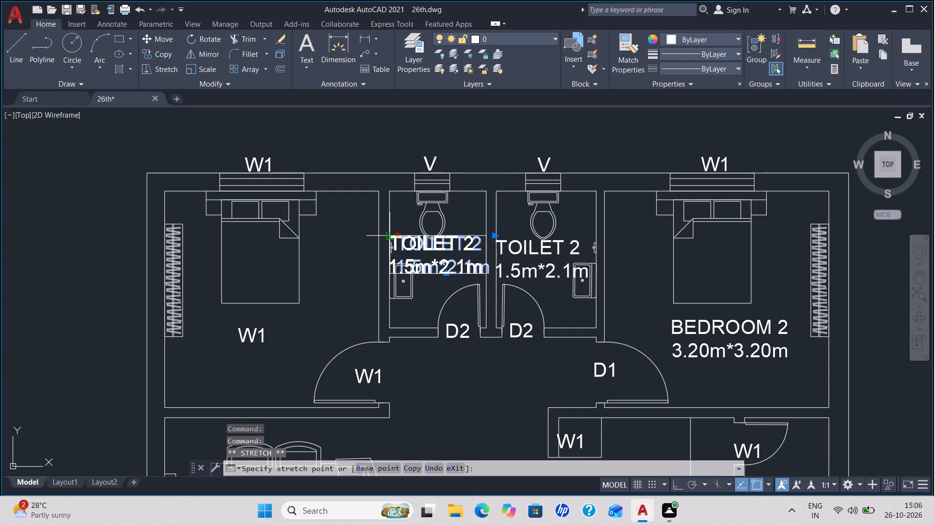
click(393, 235)
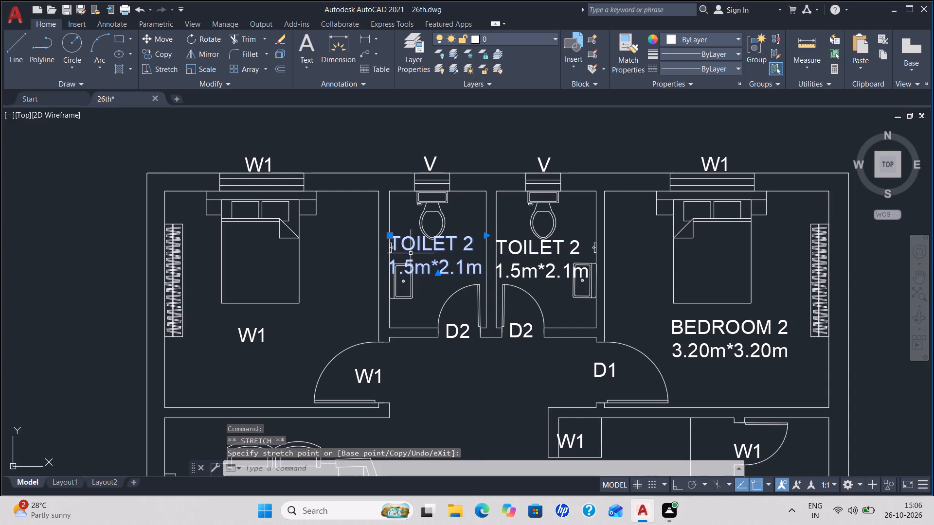
key(Escape)
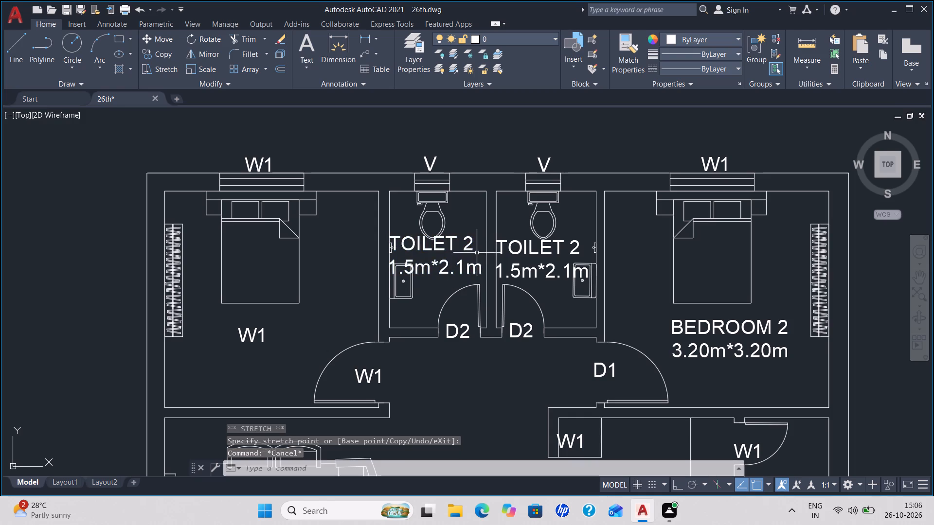
Change the copied label's name to TOILET1, keeping 1.5m*2.1m on the line below, and finish editing.
double_click(468, 247)
click(473, 247)
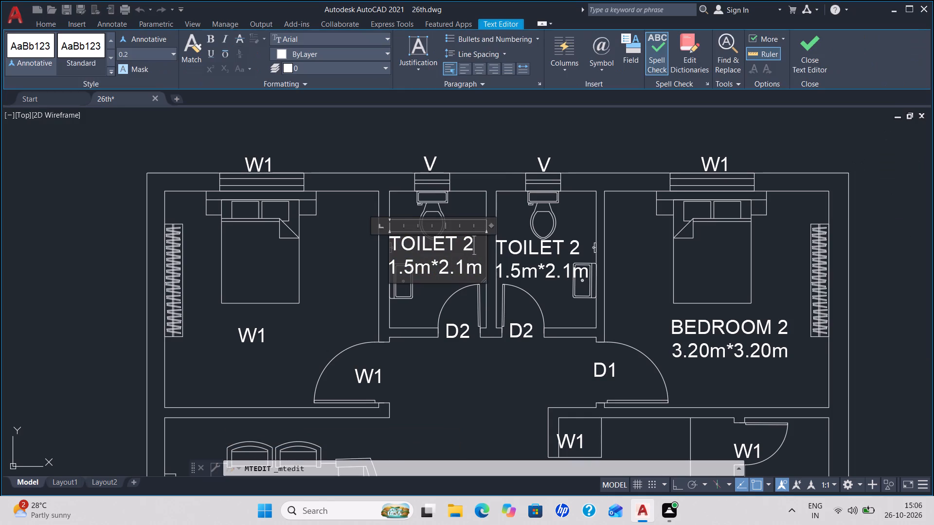
key(Delete)
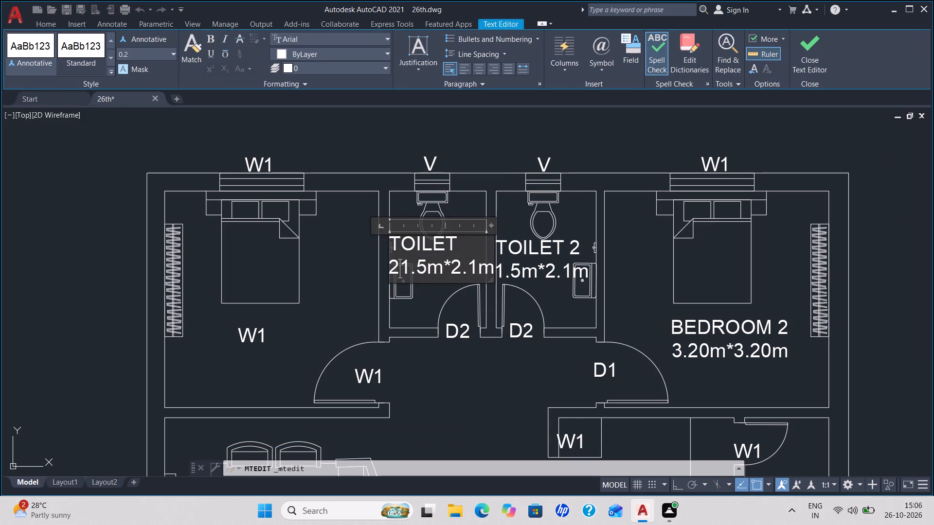
key(u)
key(Return)
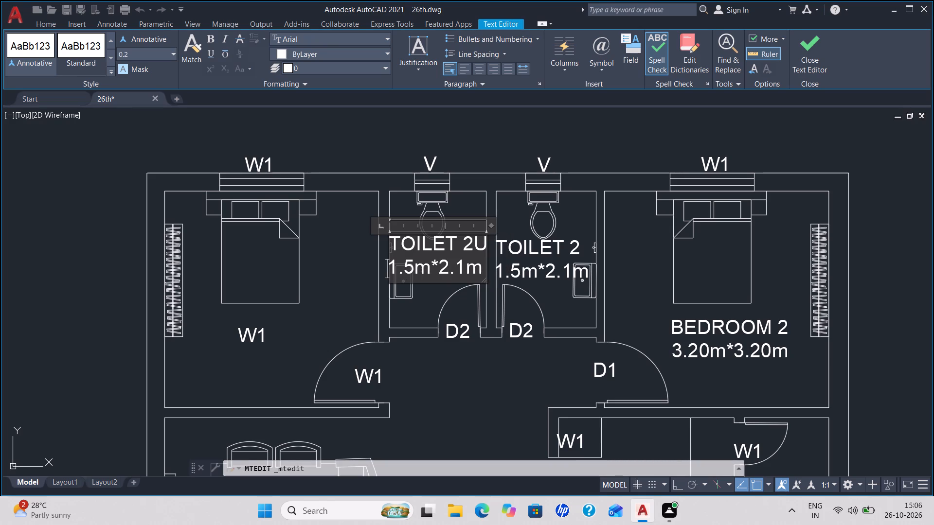
key(BackSpace)
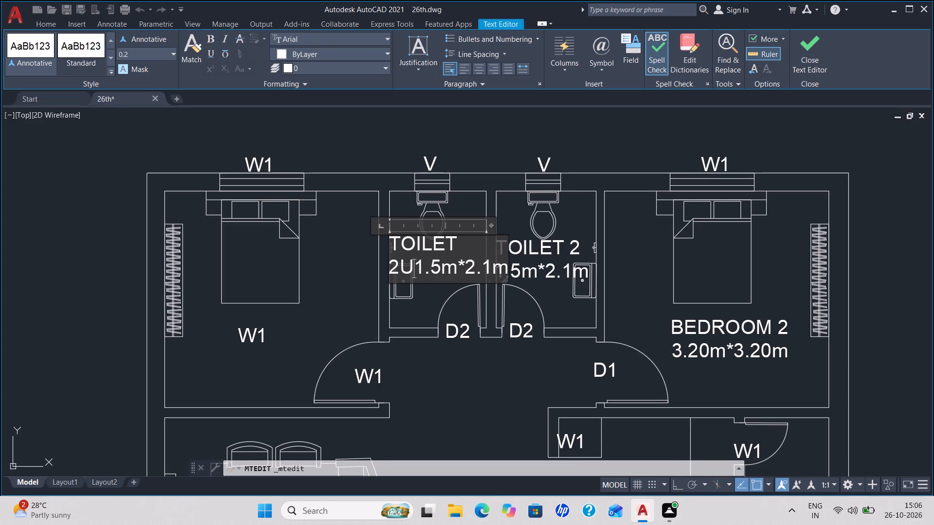
key(BackSpace)
key(BackSpace)
key(BackSpace)
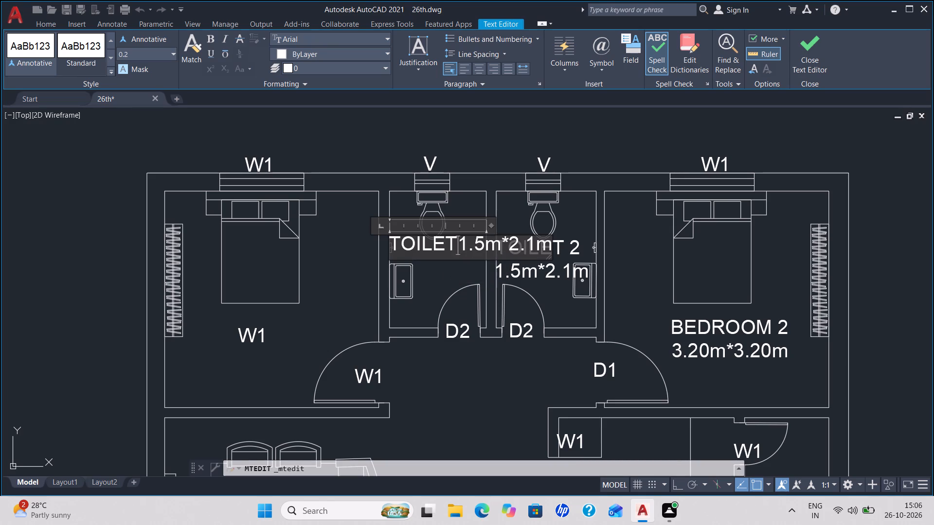
key(1)
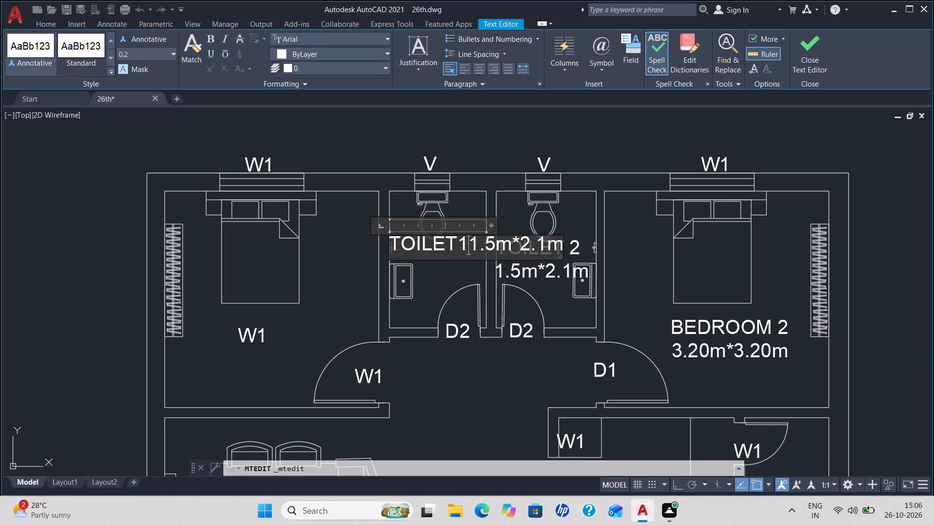
key(Return)
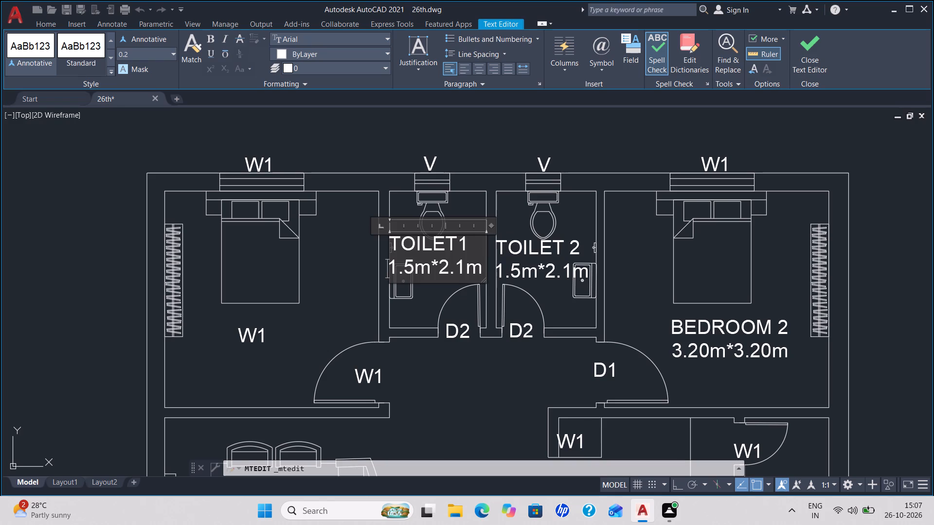
click(514, 396)
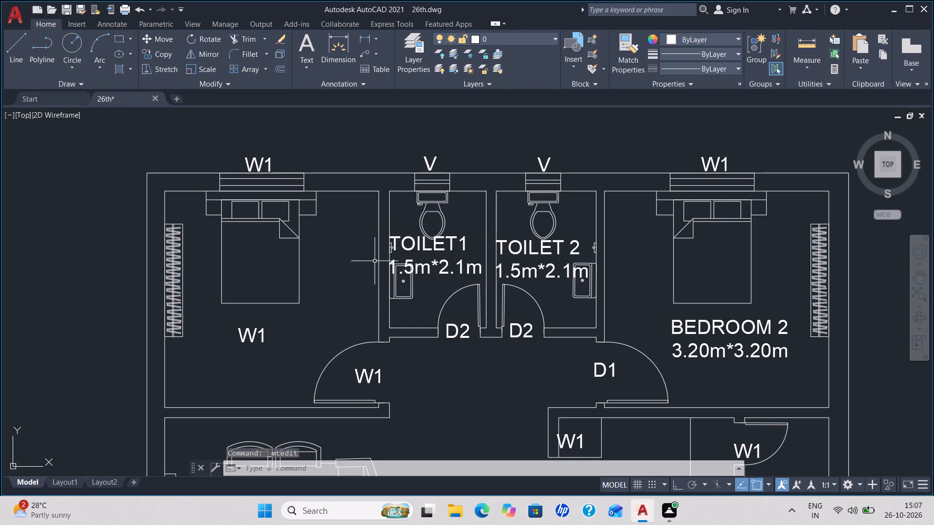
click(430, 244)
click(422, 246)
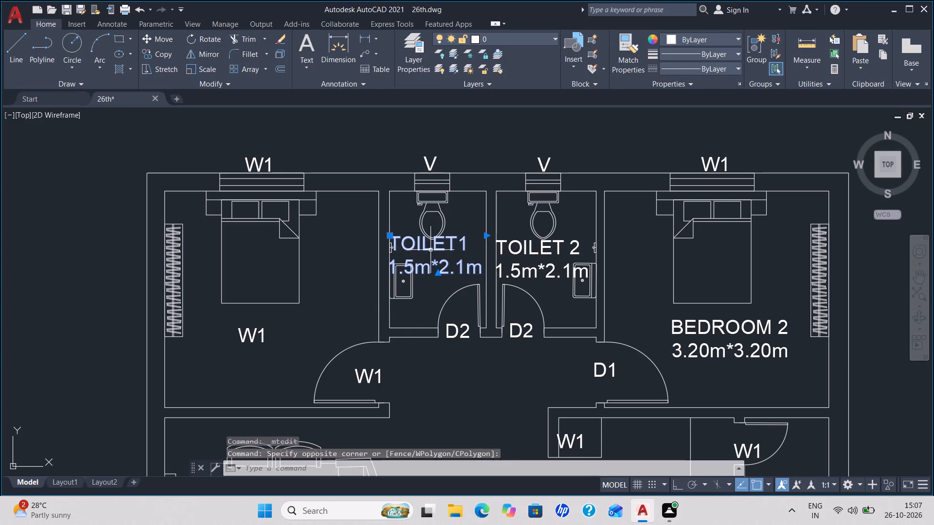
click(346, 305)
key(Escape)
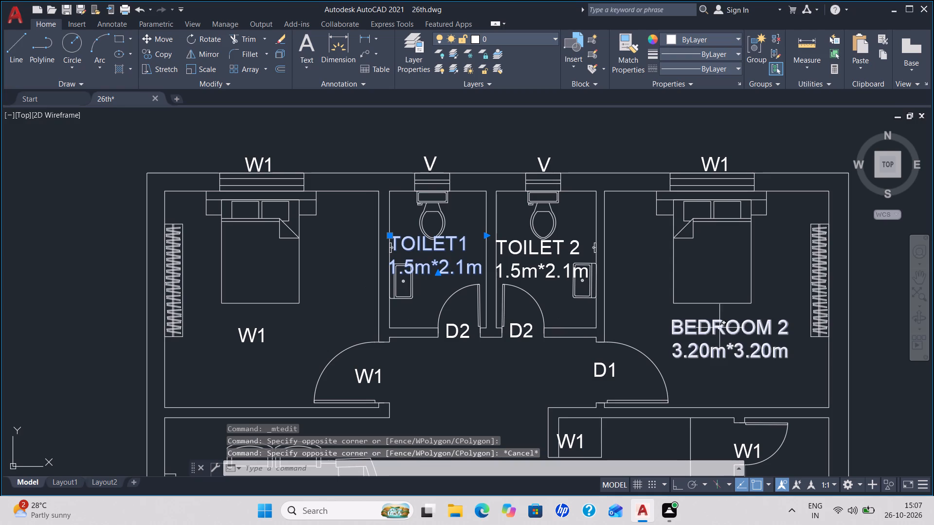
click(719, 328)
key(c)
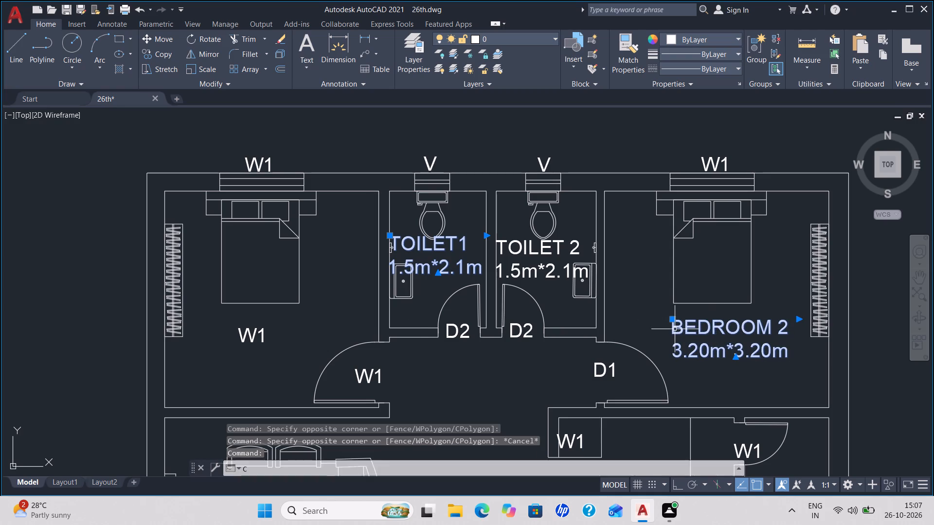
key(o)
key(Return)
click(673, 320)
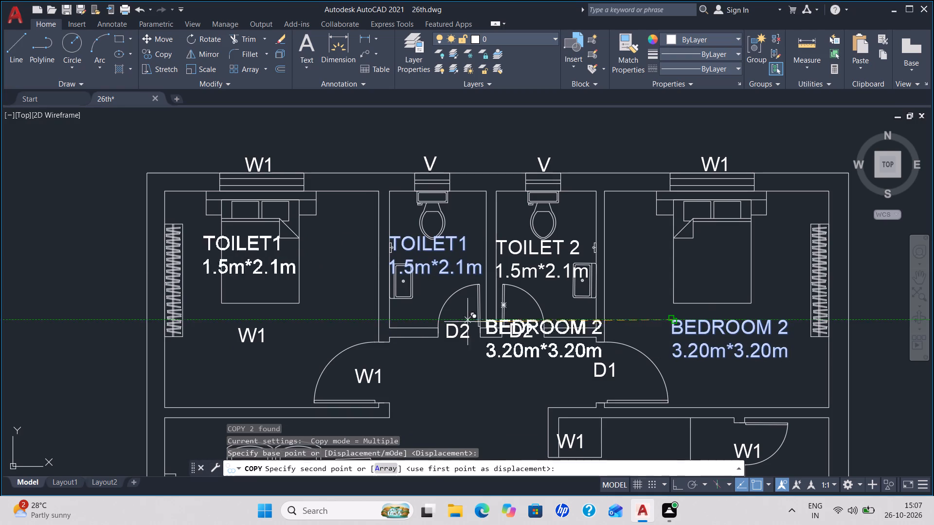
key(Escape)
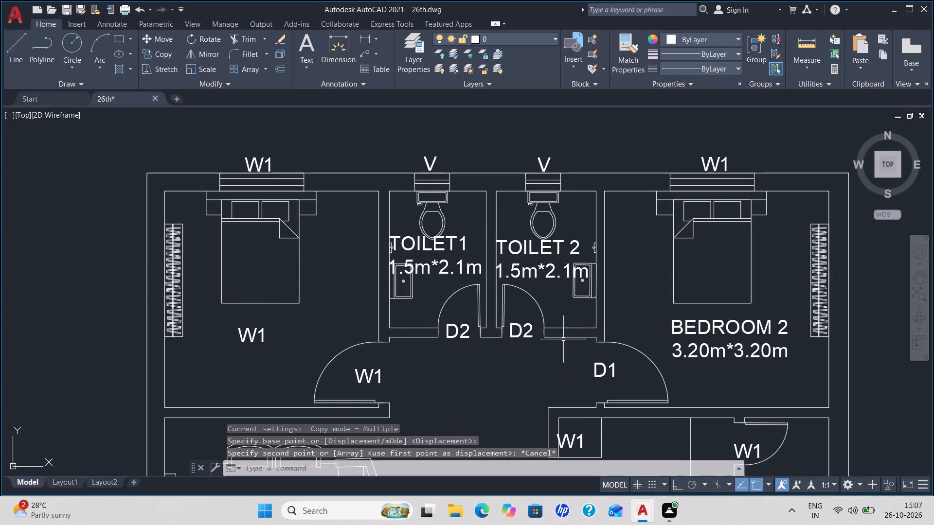
Copy the BEDROOM 2 label with its size line into the opposite bedroom, just below the bed.
click(700, 332)
text(CO)
key(Return)
click(710, 357)
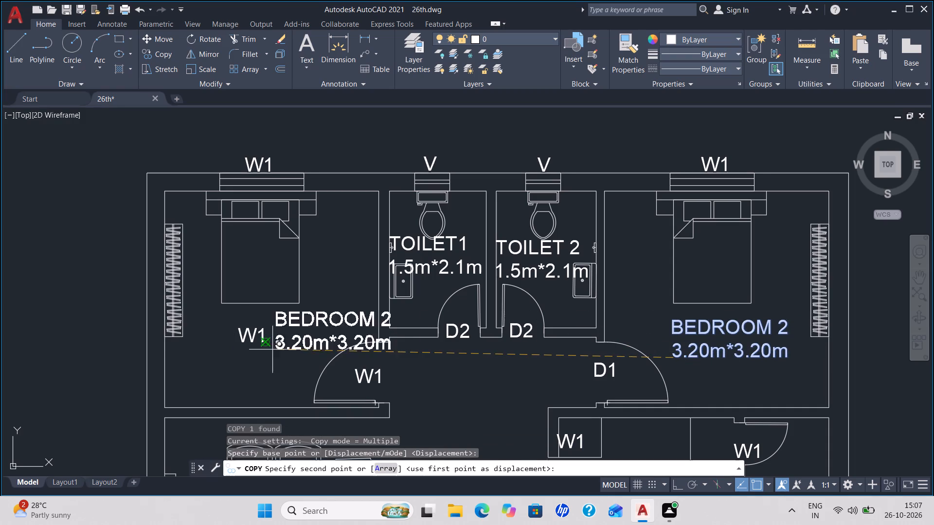
click(199, 350)
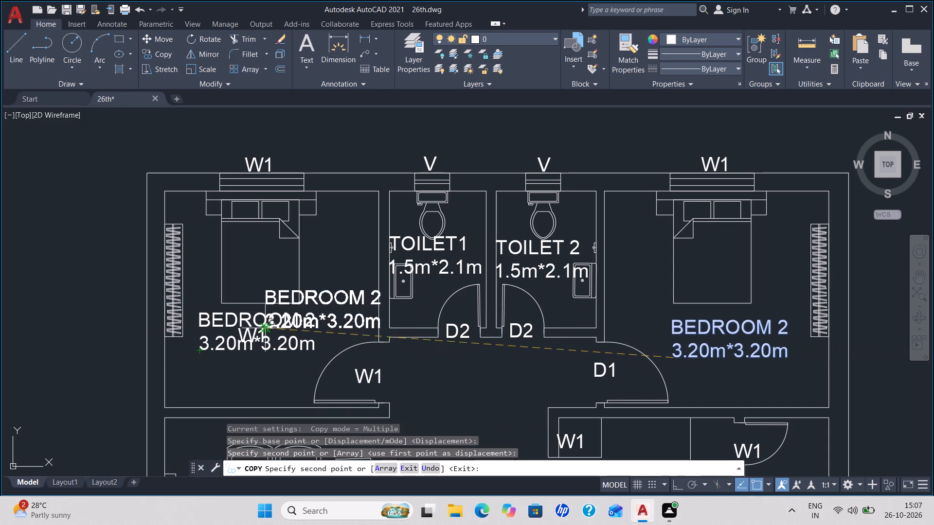
key(Escape)
Delete the W1 label overlapping the copied bedroom label below the bed.
click(264, 332)
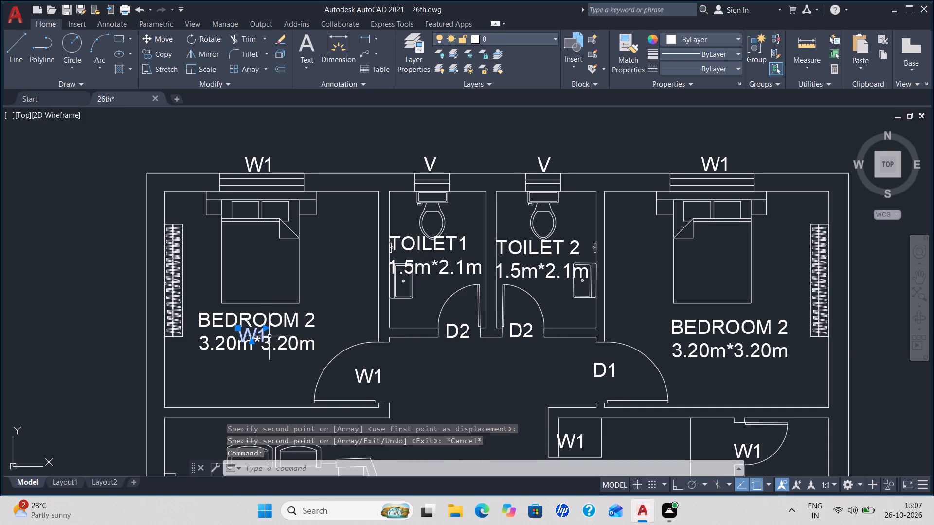
key(Delete)
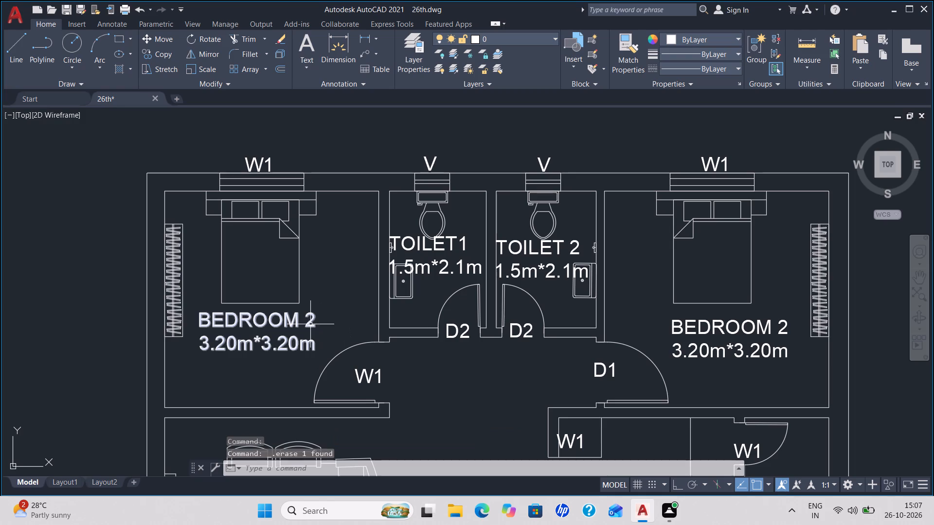
Change the copied label's name to BEDROOM1, keeping 3.20m*3.20m on the line below, and finish editing.
click(310, 324)
click(312, 323)
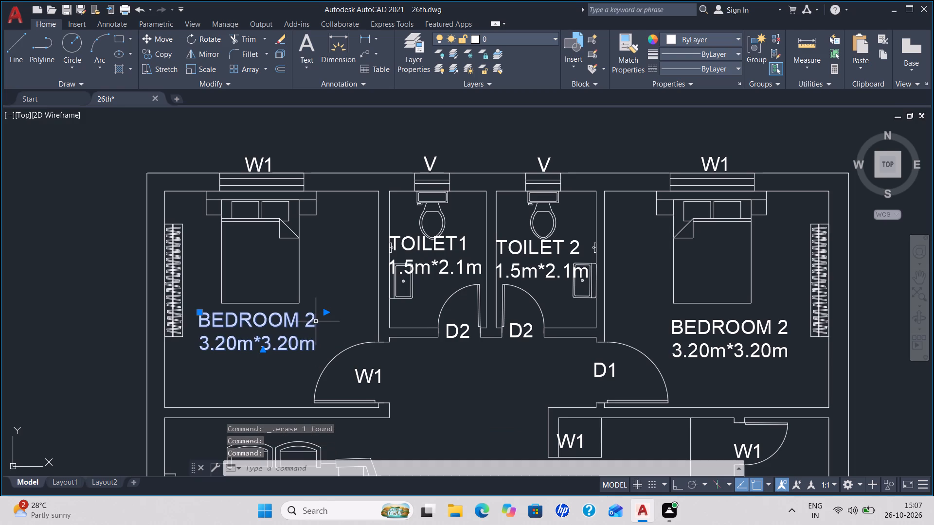
double_click(310, 321)
click(314, 320)
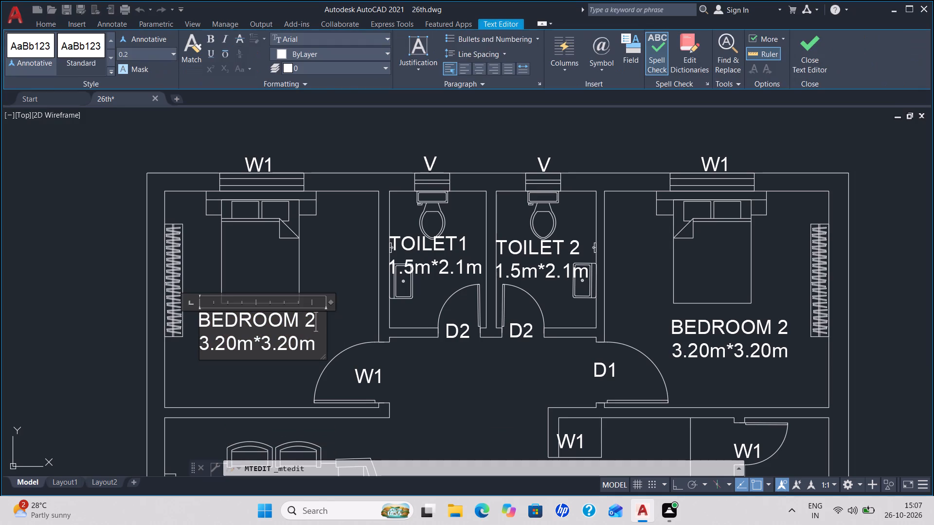
key(Delete)
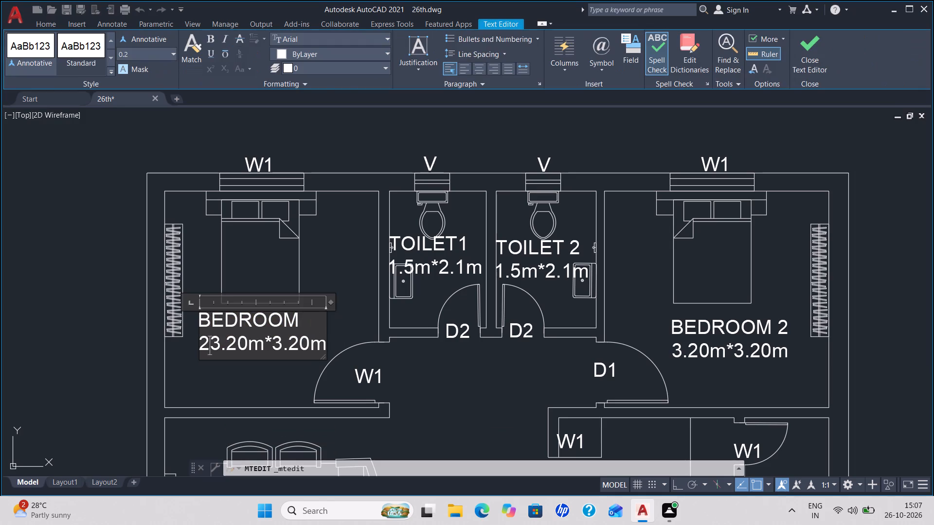
key(1)
key(BackSpace)
key(BackSpace)
key(BackSpace)
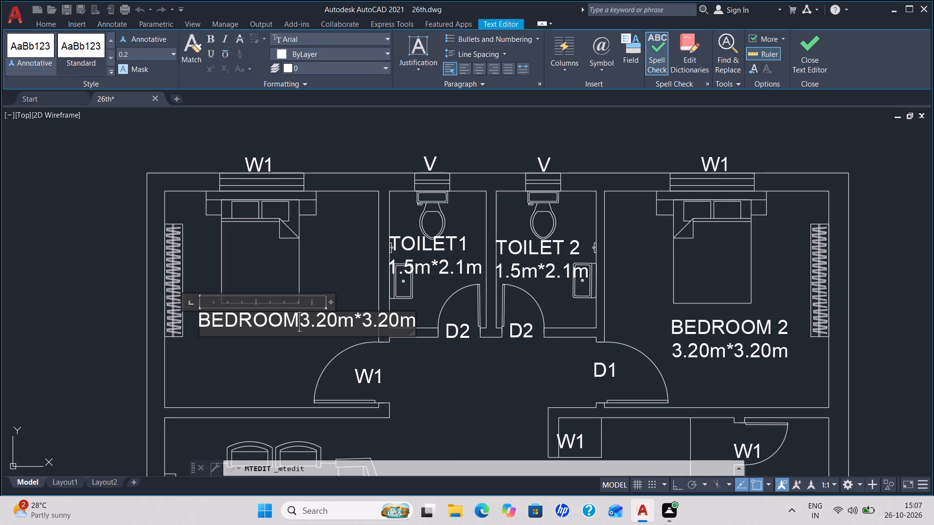
key(space)
text(1)
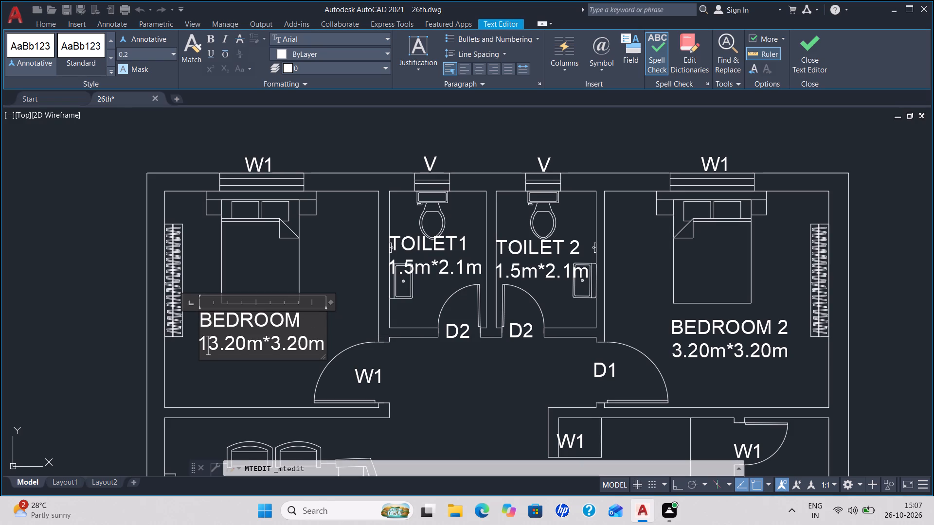
key(BackSpace)
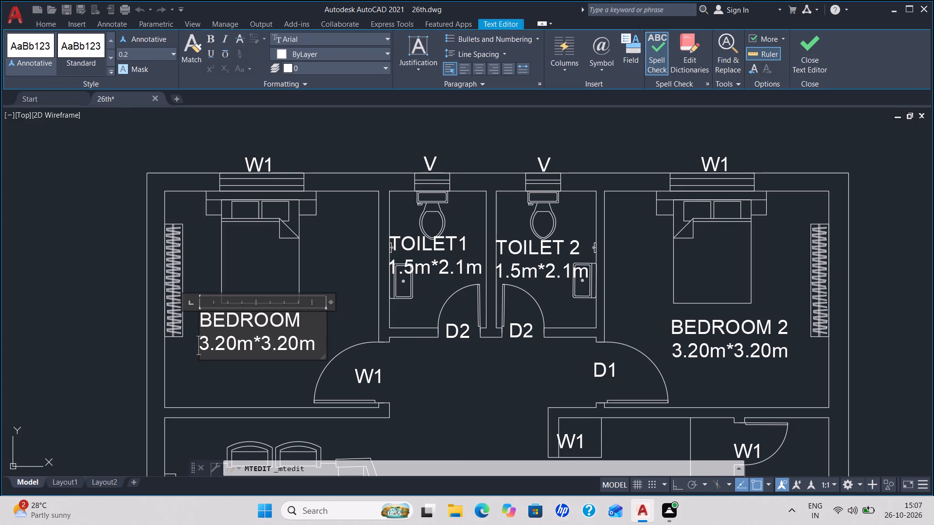
key(BackSpace)
text(1)
key(space)
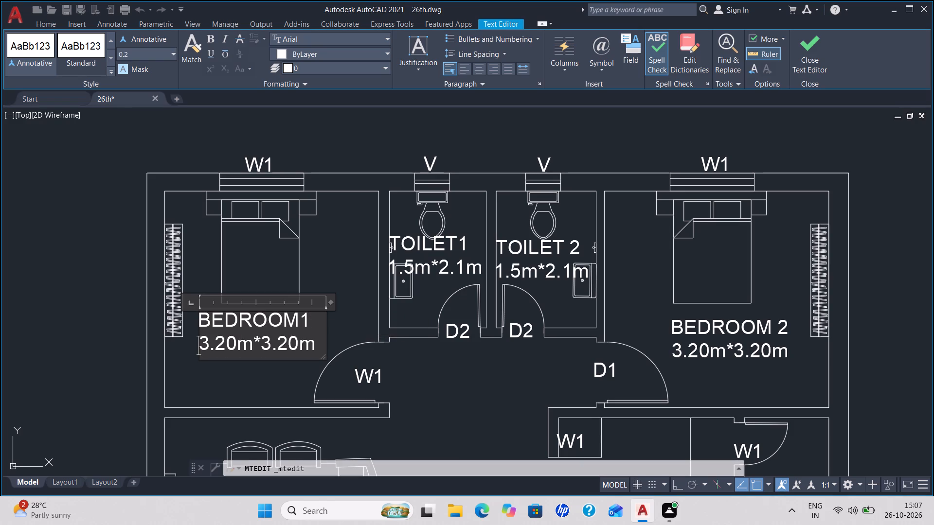
click(258, 387)
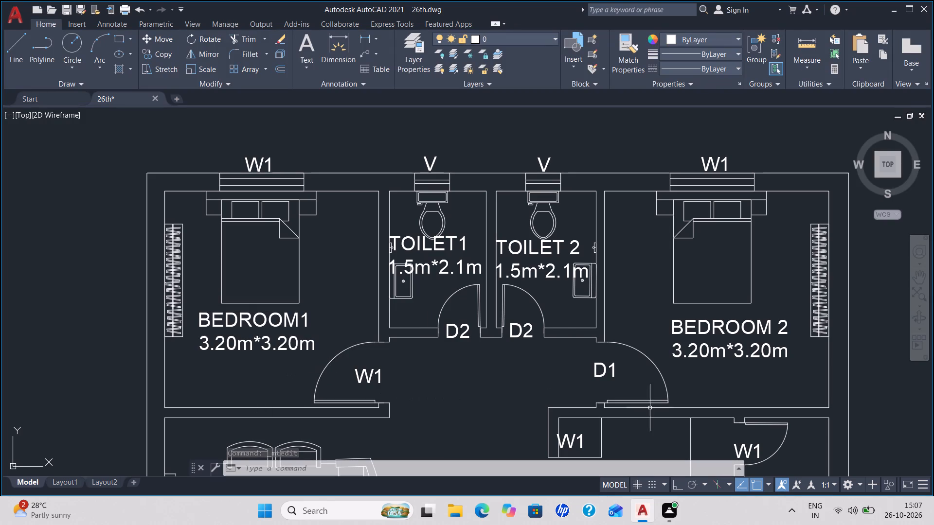
Replace the text of the W1 label above the washing machine in the small room beside the kitchen with UTILITY.
scroll(749, 444, down, 1)
middle_drag(749, 444, 546, 220)
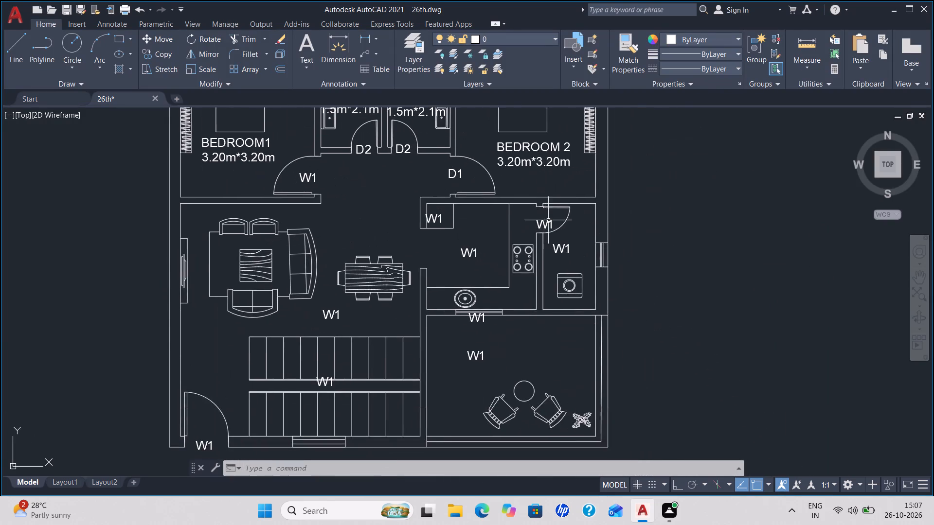
scroll(559, 221, up, 3)
scroll(544, 224, down, 1)
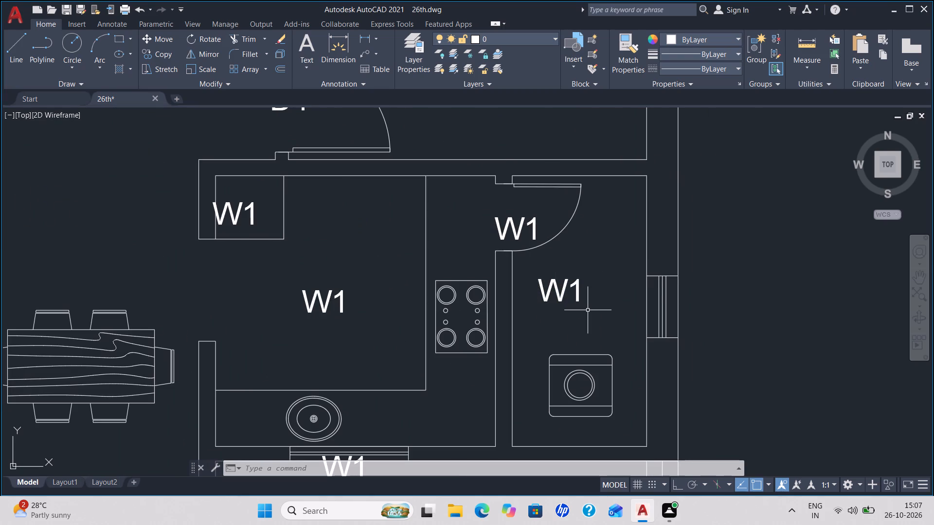
click(558, 295)
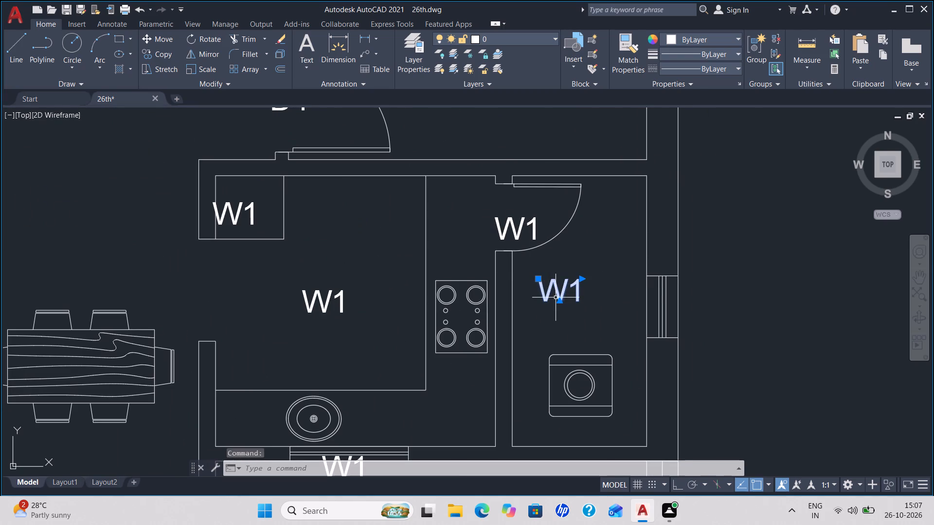
key(space)
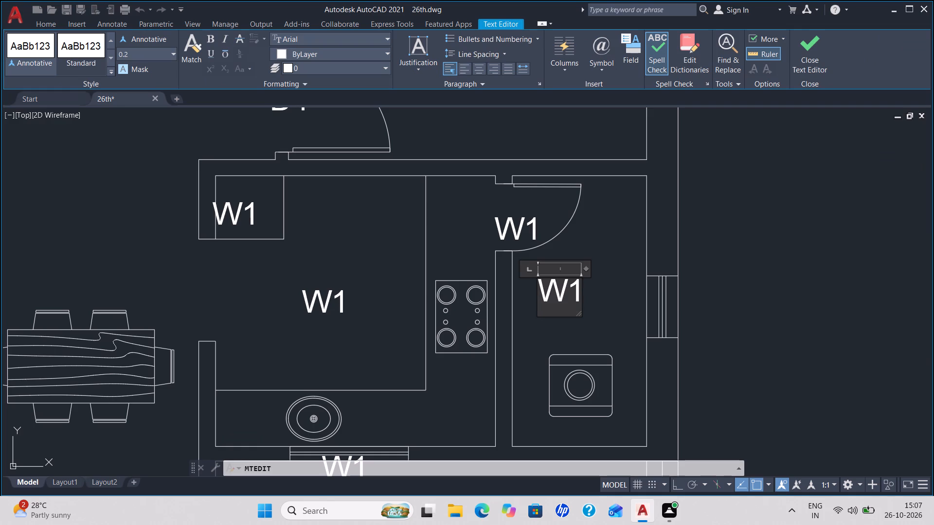
click(579, 288)
key(BackSpace)
key(BackSpace)
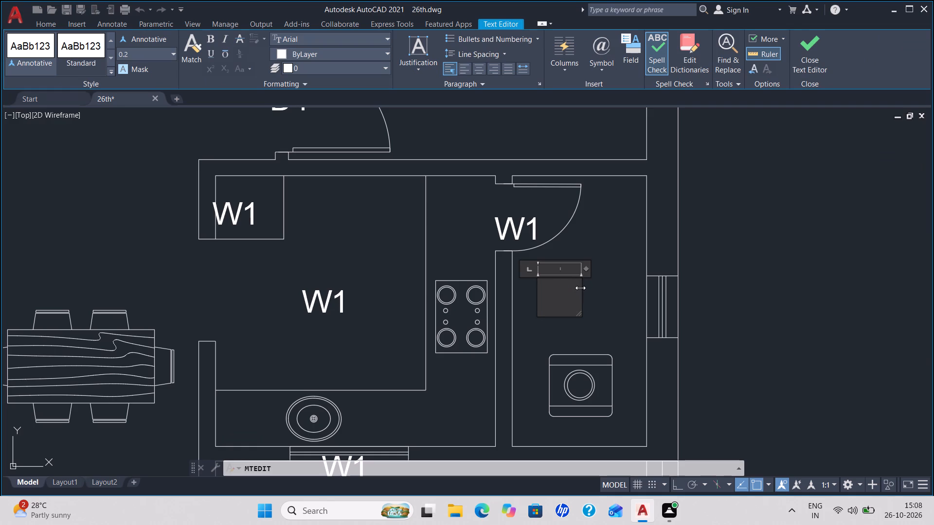
text(UI)
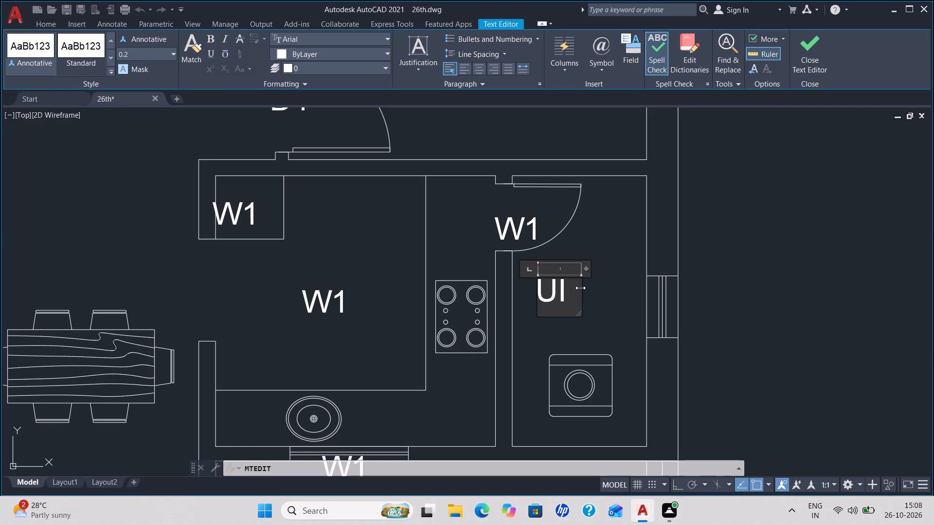
key(BackSpace)
text(TIL)
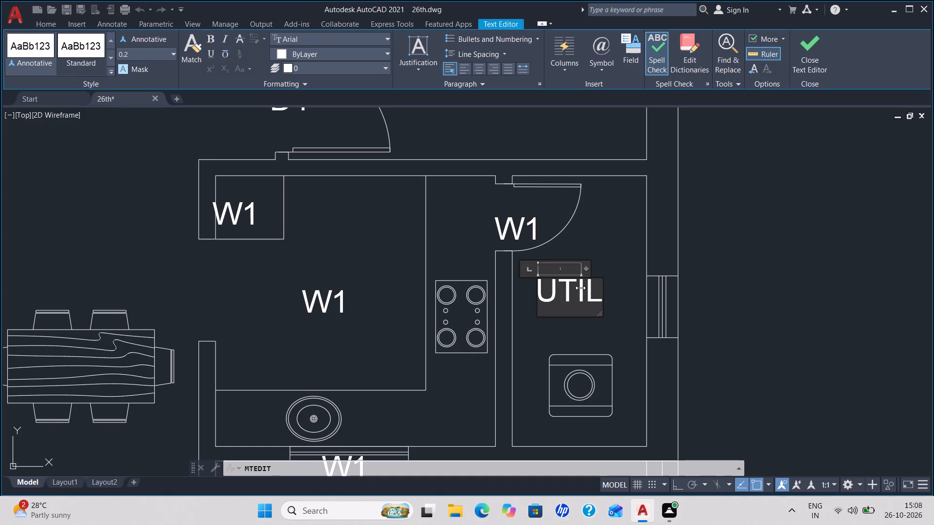
text(ITY)
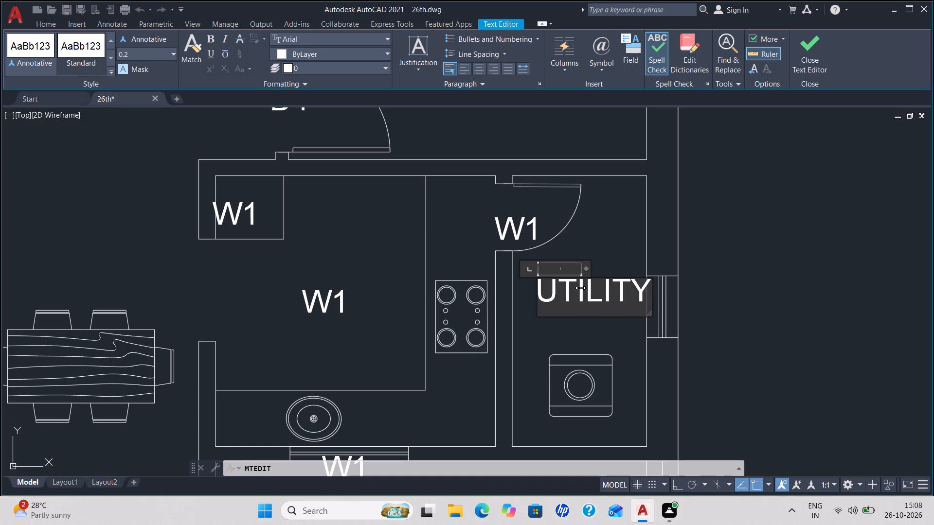
Add the size 1.2m*2.6m on a second line under UTILITY and finish editing the label.
key(Return)
text(1.2)
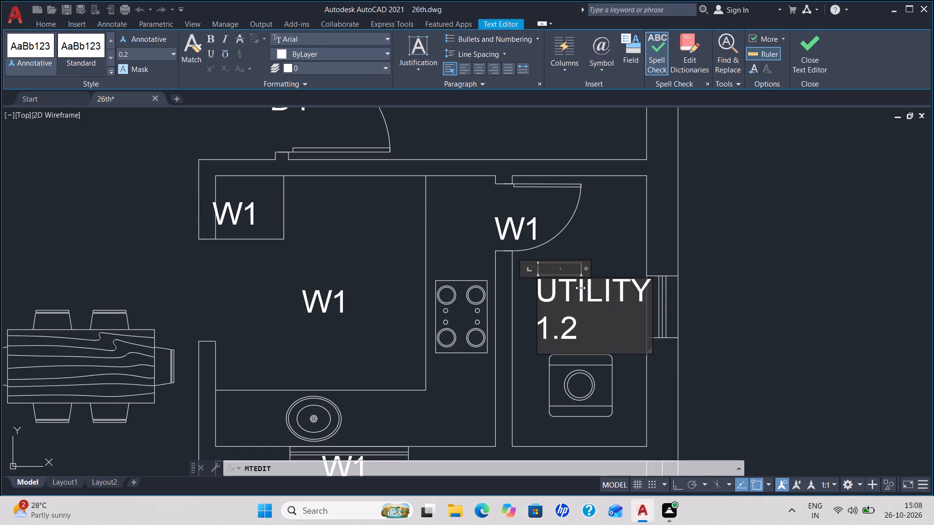
key(Return)
key(shift+m)
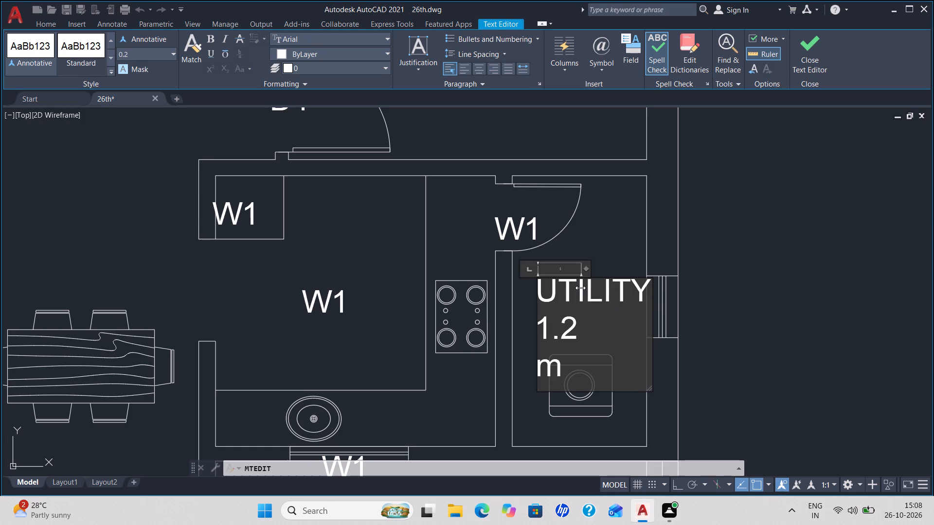
key(BackSpace)
key(BackSpace)
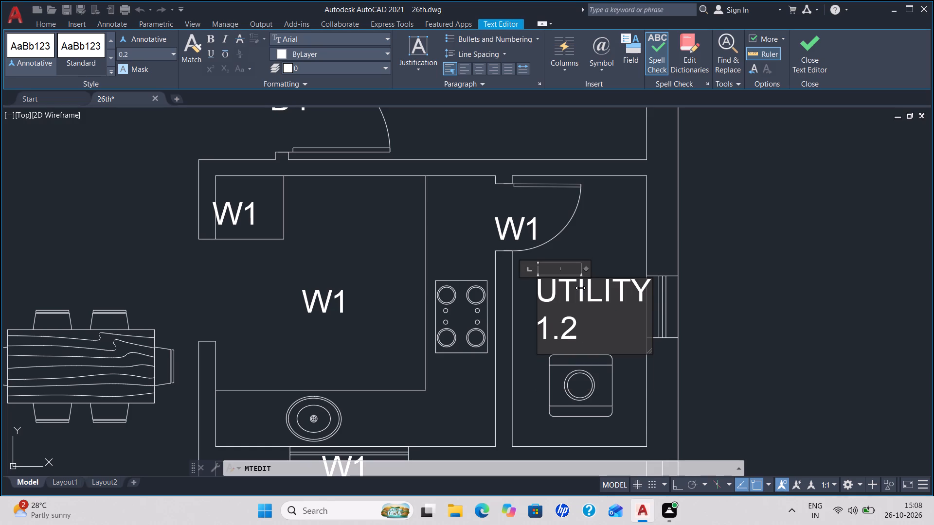
key(shift+m)
key(shift+asterisk)
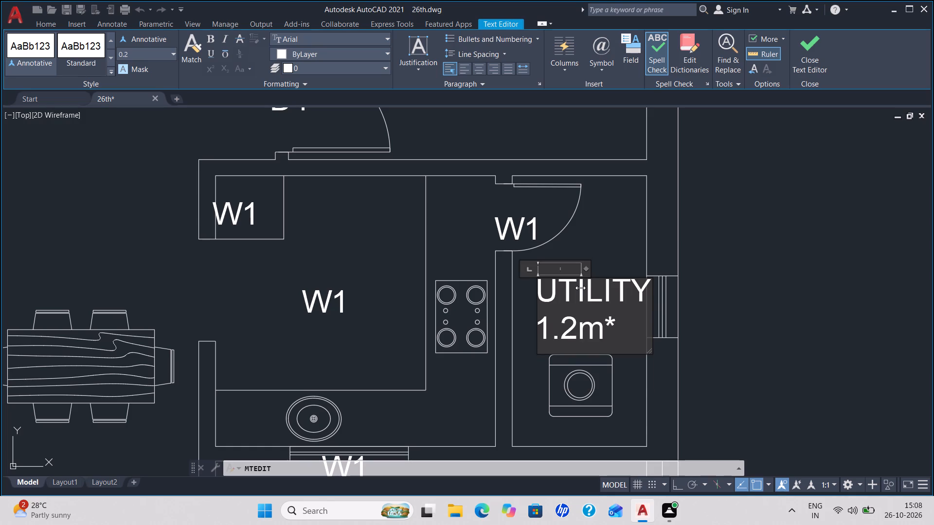
text(2.)
key(6)
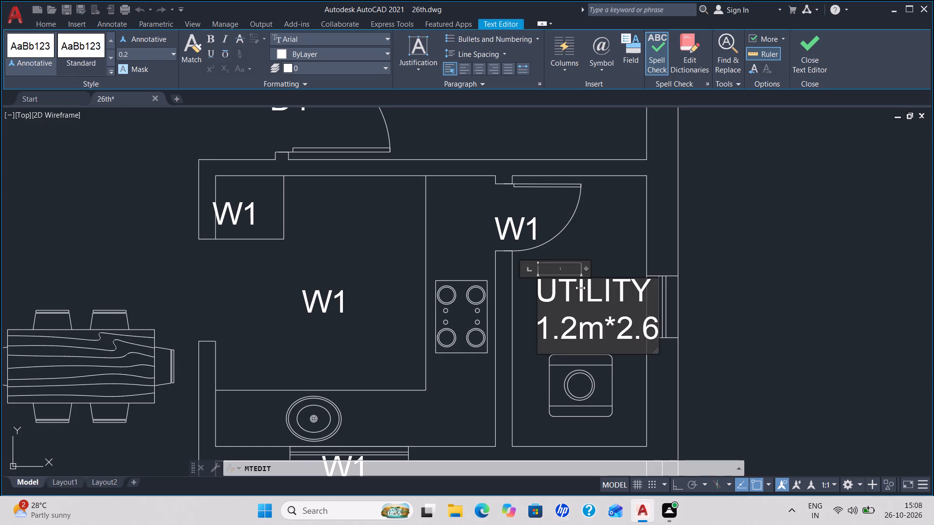
key(shift+m)
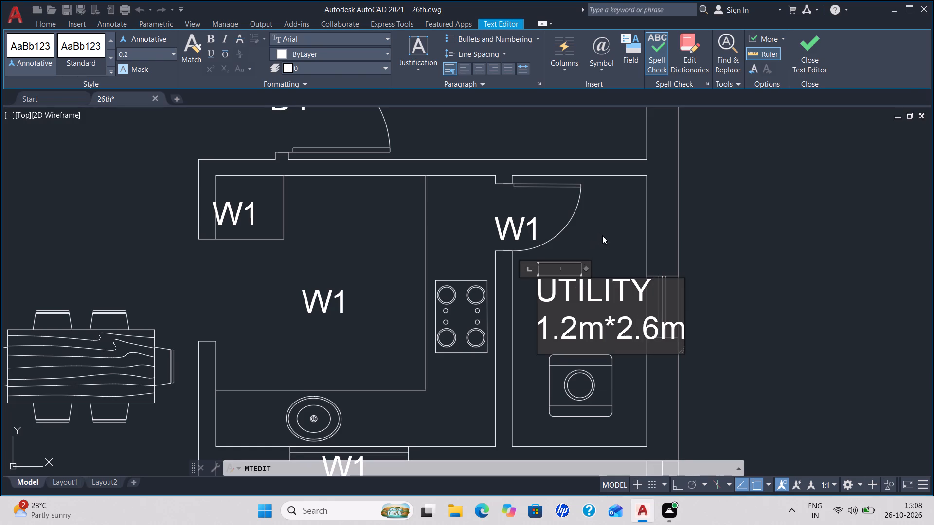
click(602, 235)
Shift the UTILITY label horizontally left by about 0.2, close to the inner face of the wall shared with the kitchen.
click(570, 286)
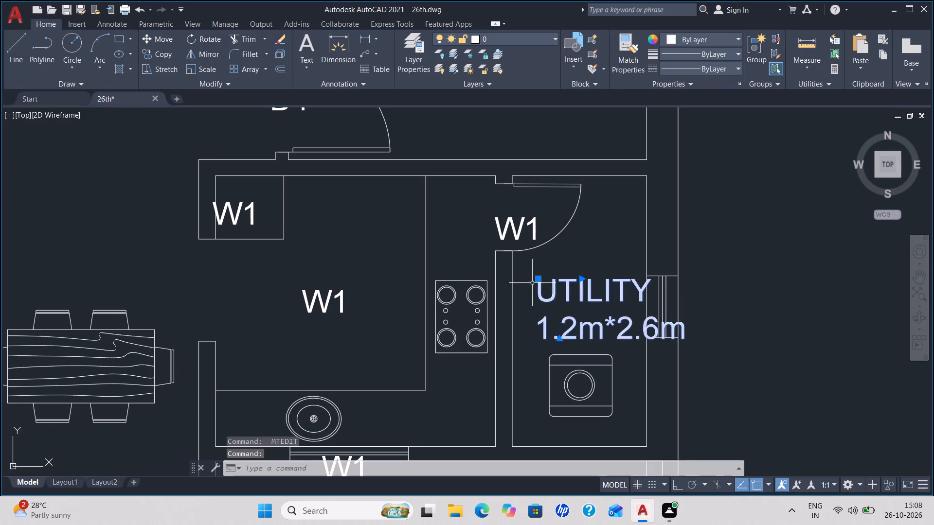
click(537, 280)
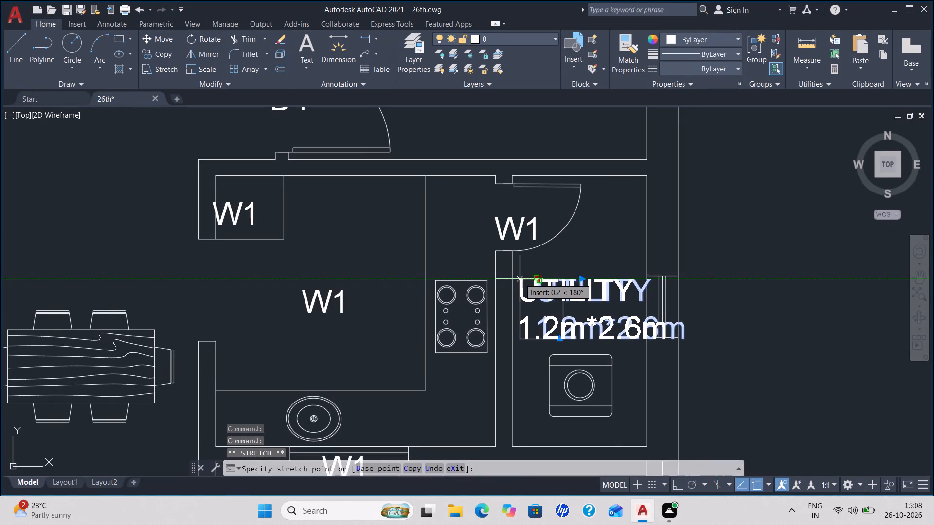
click(519, 279)
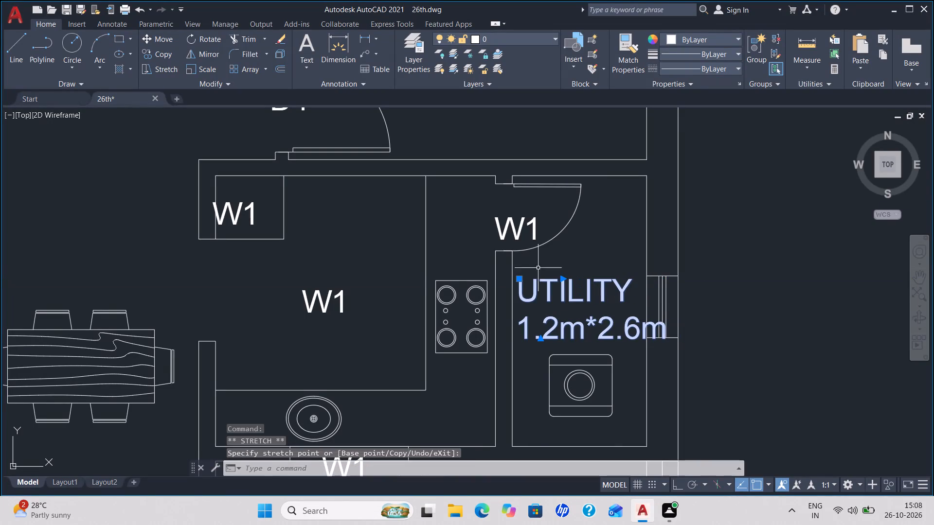
Replace the text of the W1 label at the door between the kitchen and utility with D2 and finish editing.
click(527, 224)
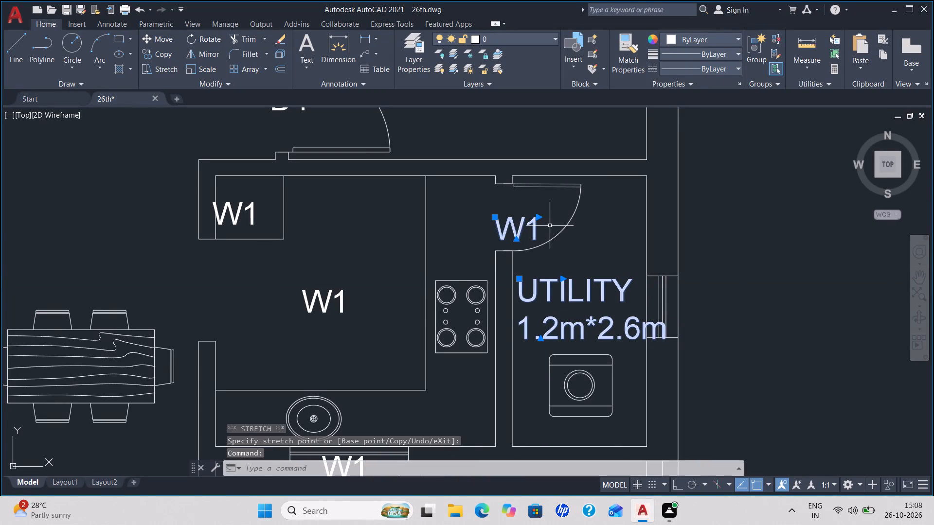
key(Escape)
click(530, 221)
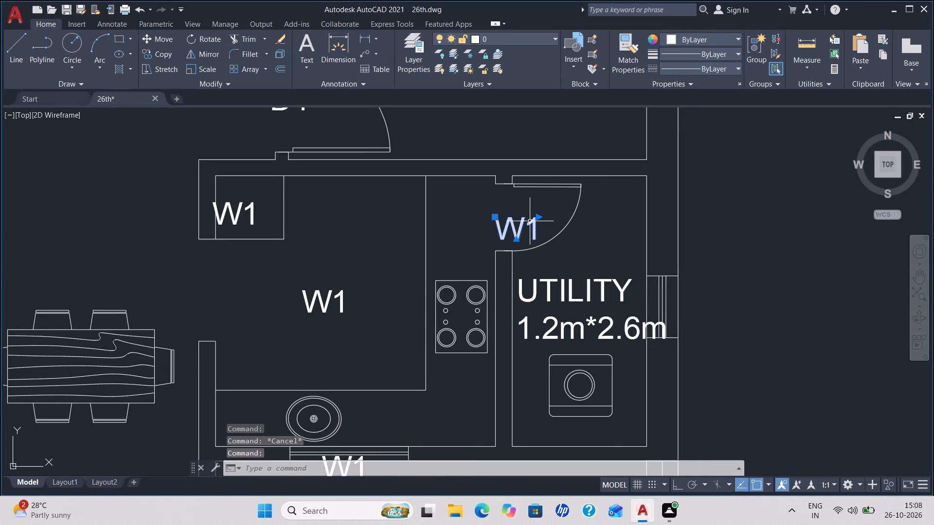
key(space)
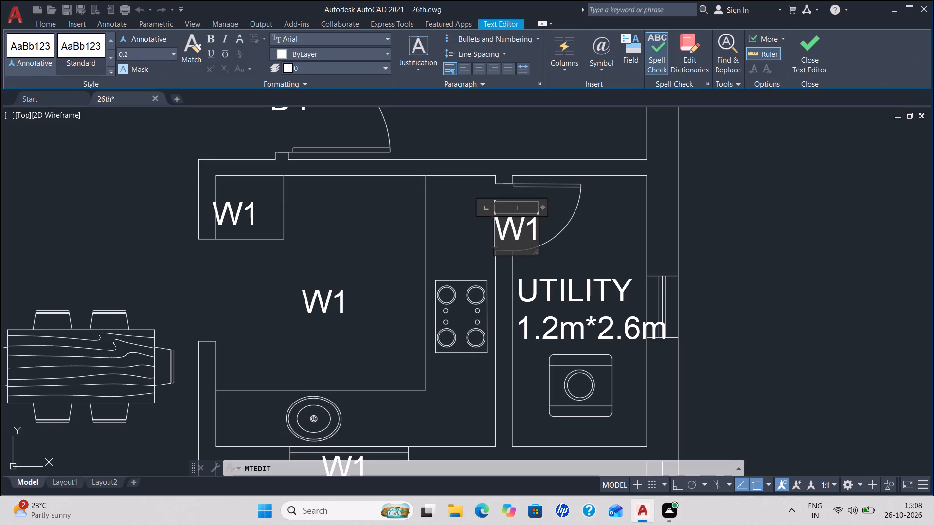
key(Right)
key(Right)
key(BackSpace)
key(BackSpace)
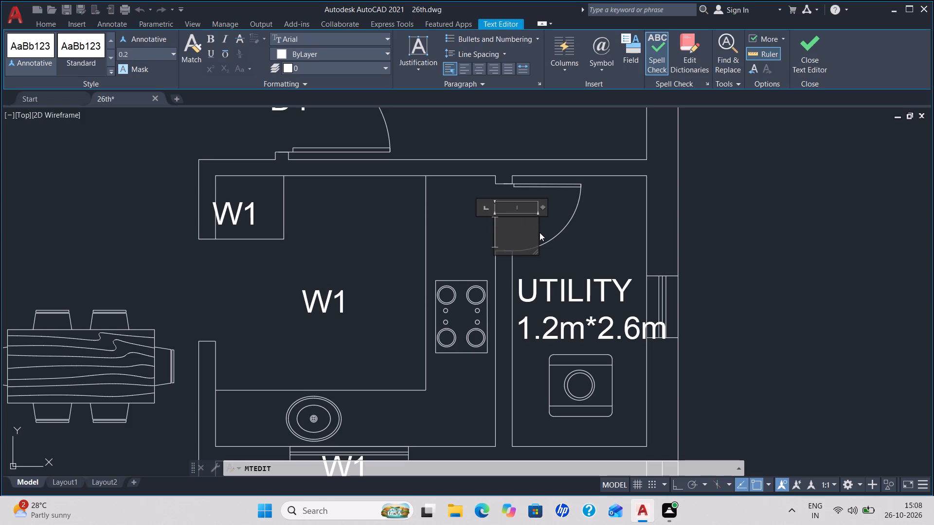
text(D3)
key(BackSpace)
key(2)
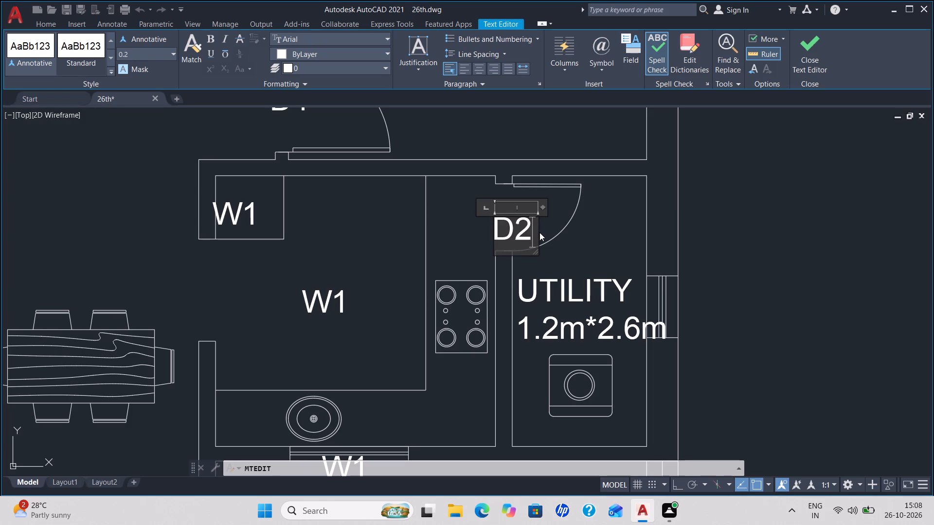
click(562, 256)
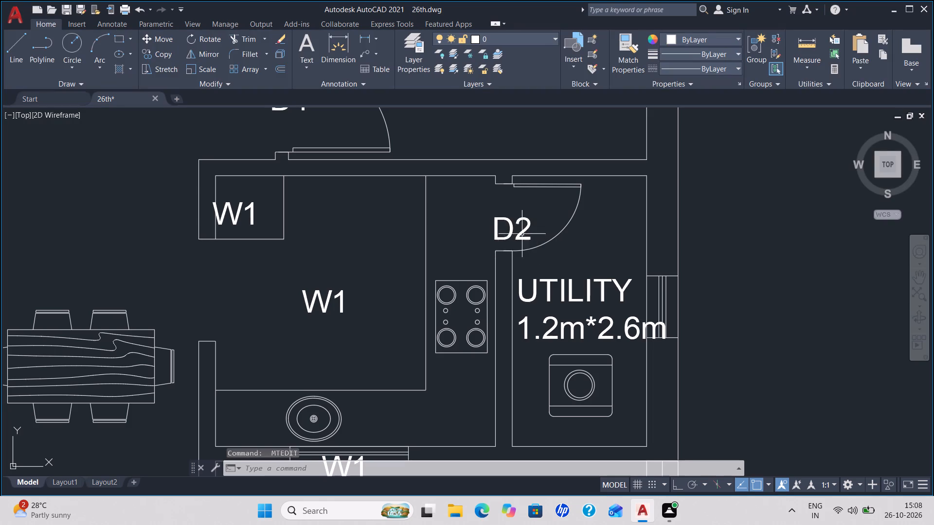
Move the D2 label slightly upward so it sits nearer the middle of the utility door opening.
click(507, 223)
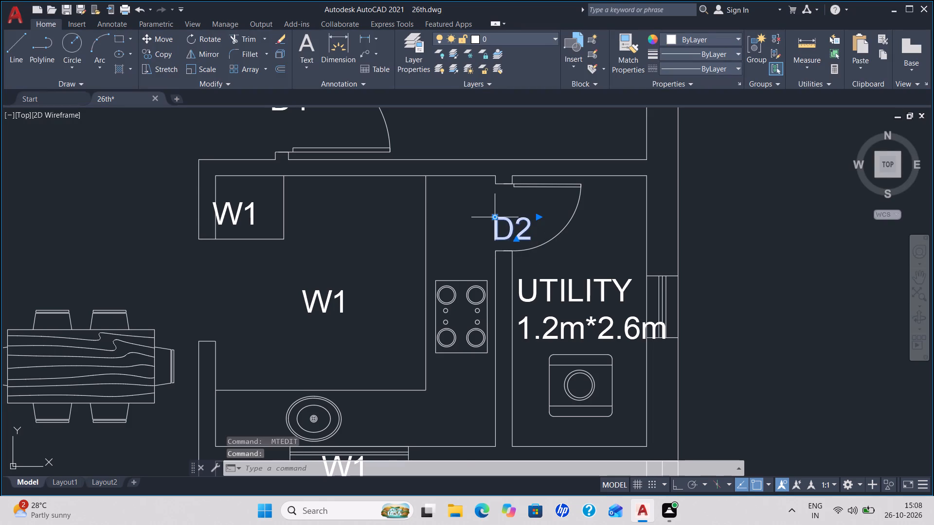
click(493, 217)
click(490, 208)
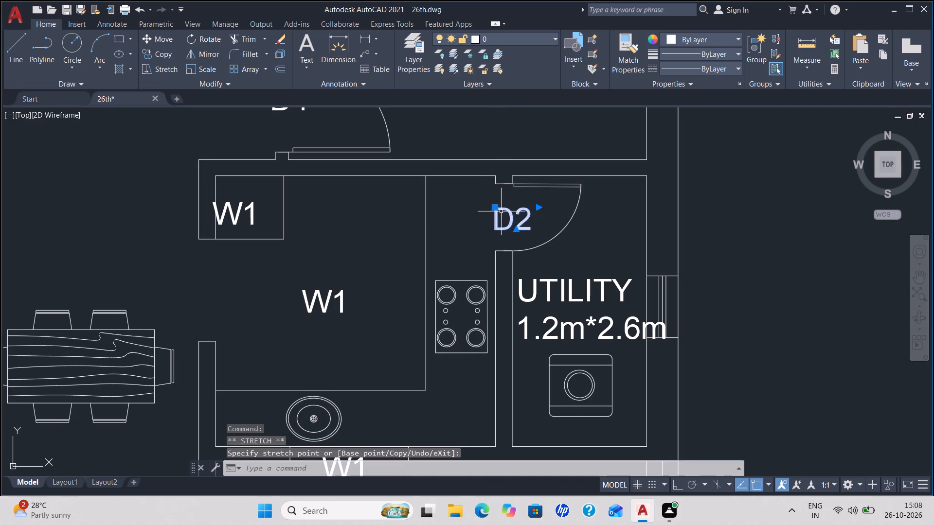
Copy the D2 label to just outside the outer wall, beside the utility room's window.
key(c)
key(o)
key(Return)
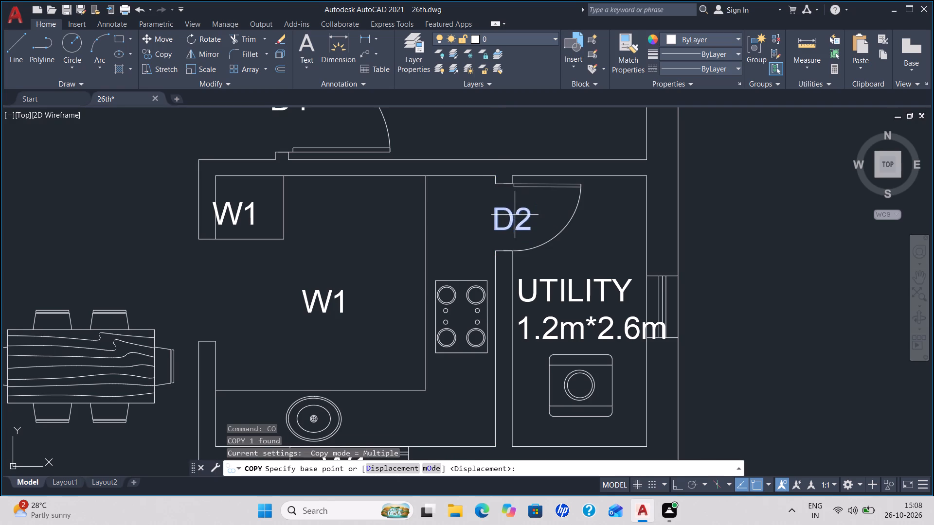
click(515, 215)
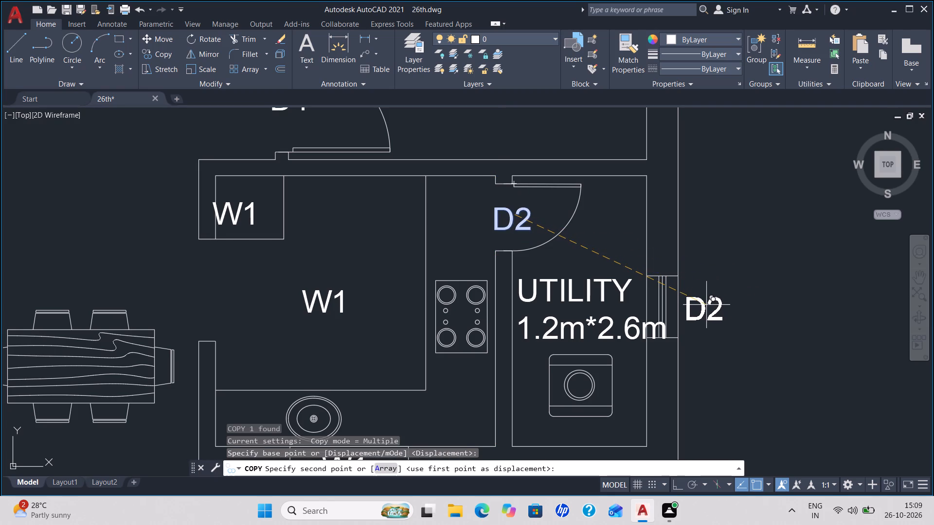
click(706, 305)
key(Escape)
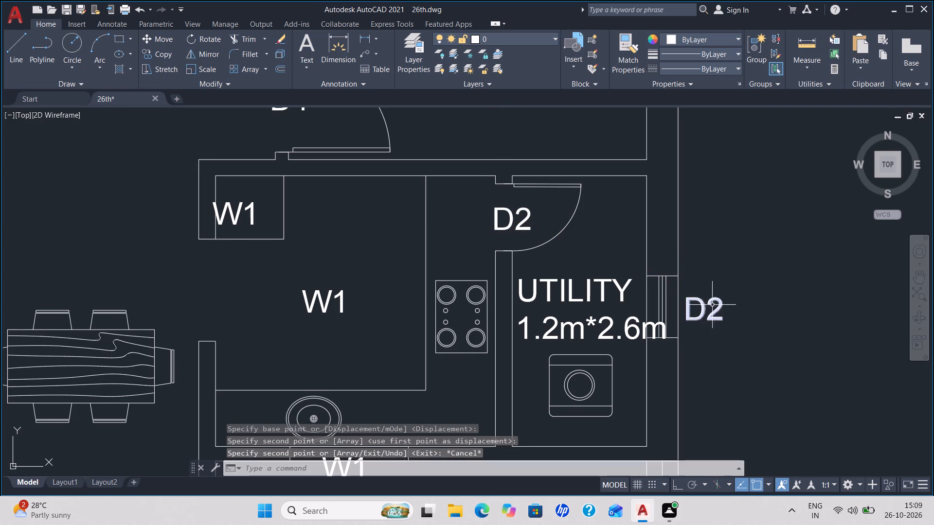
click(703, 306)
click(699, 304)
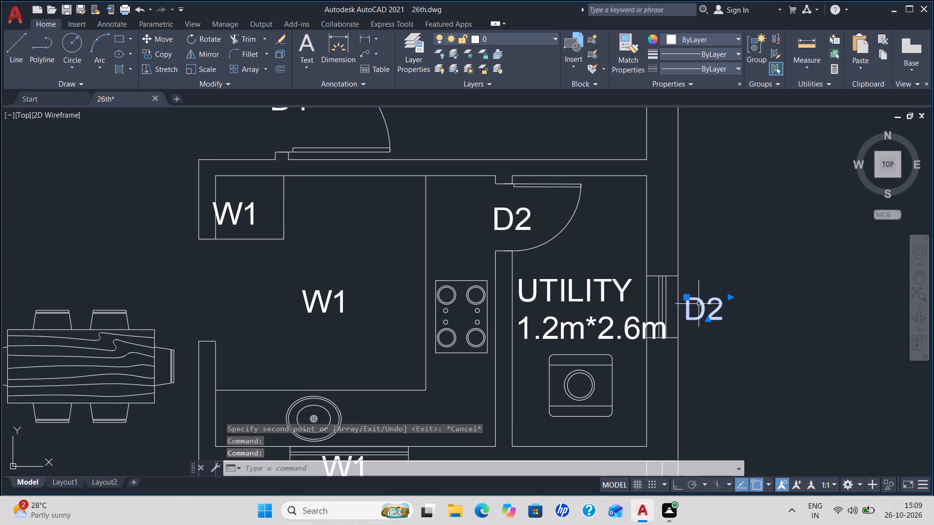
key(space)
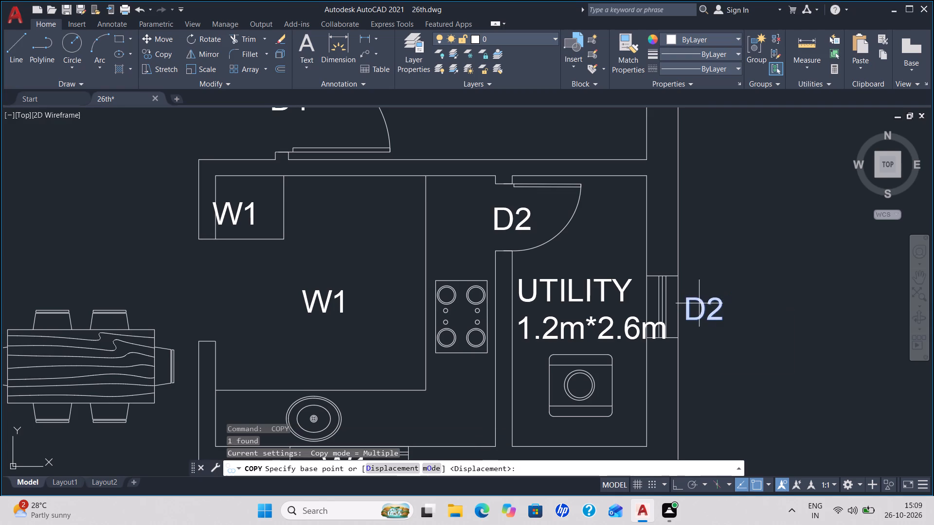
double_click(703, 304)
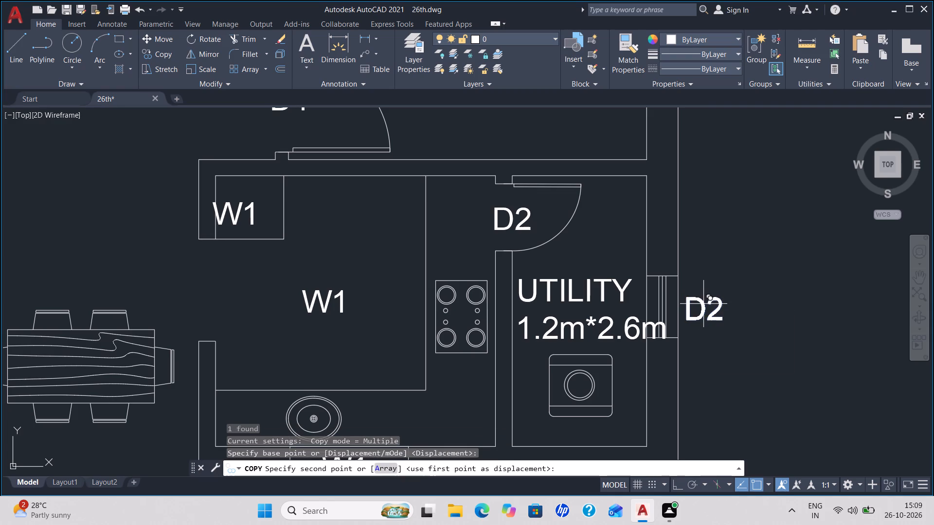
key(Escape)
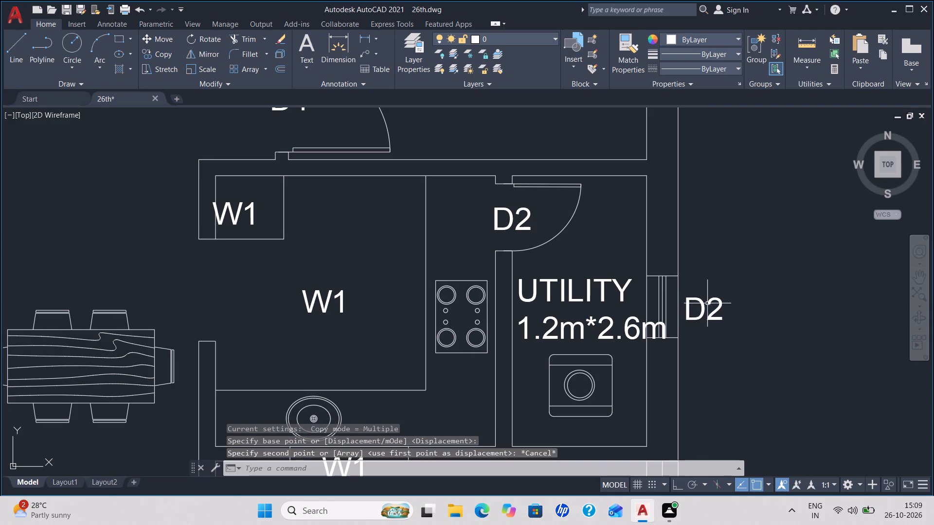
Replace the text of the copied D2 label beside the utility window with V1 and finish editing.
double_click(703, 305)
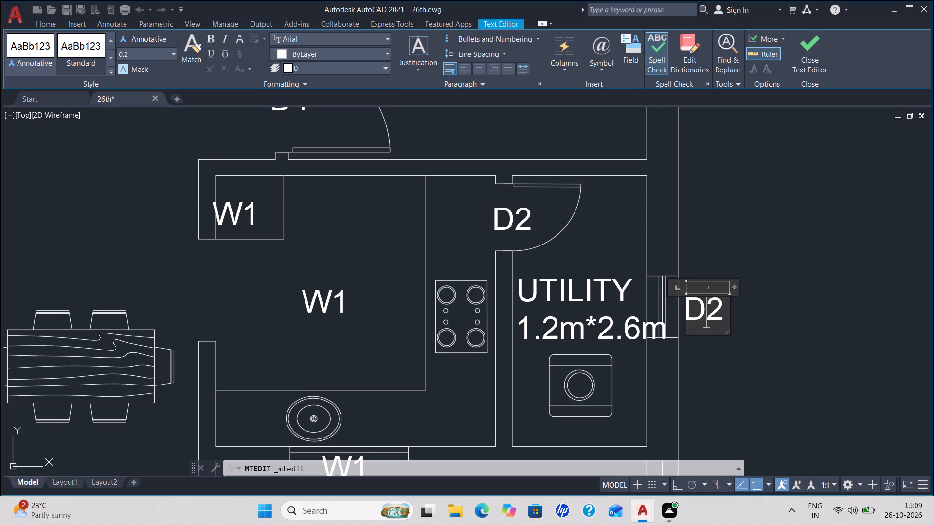
key(Right)
key(Right)
key(BackSpace)
key(BackSpace)
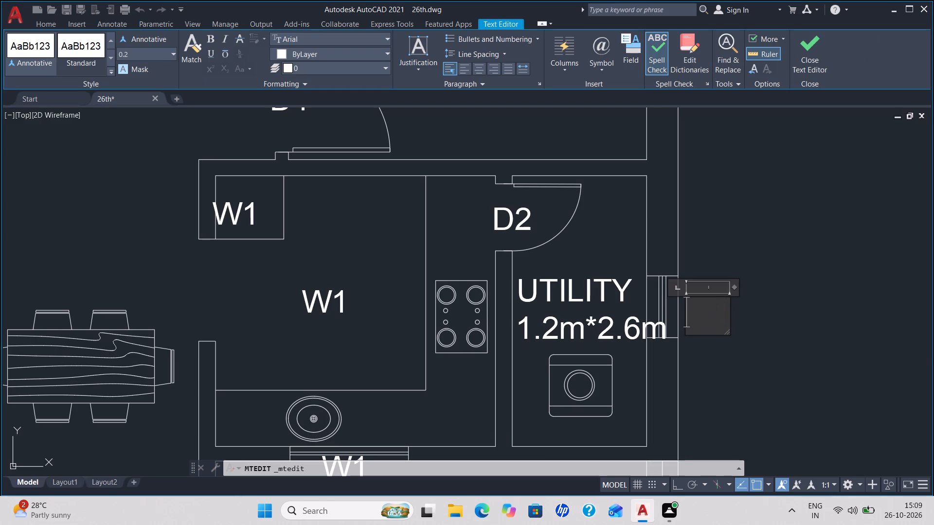
text(V1)
click(625, 353)
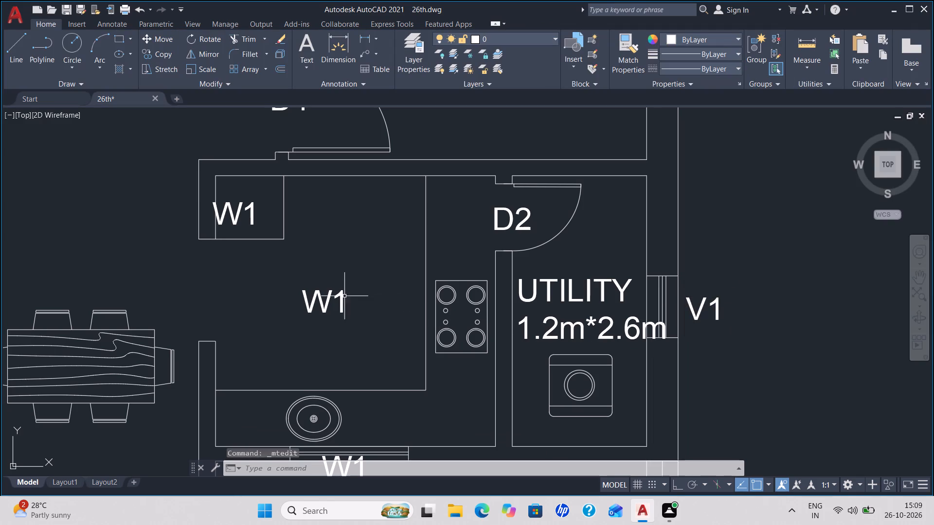
Replace the text of the W1 label in the middle of the room with the stove and sink with KITCHEN.
double_click(311, 296)
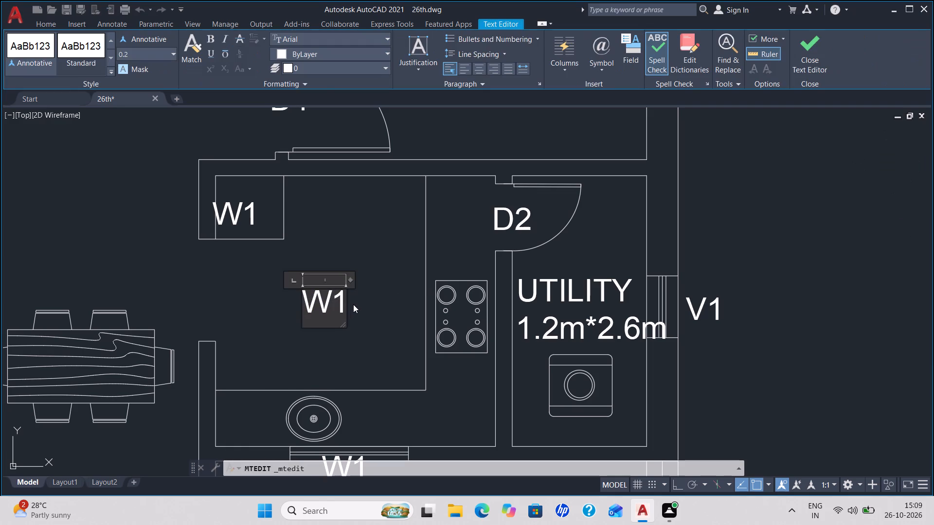
key(Right)
key(Right)
key(BackSpace)
key(BackSpace)
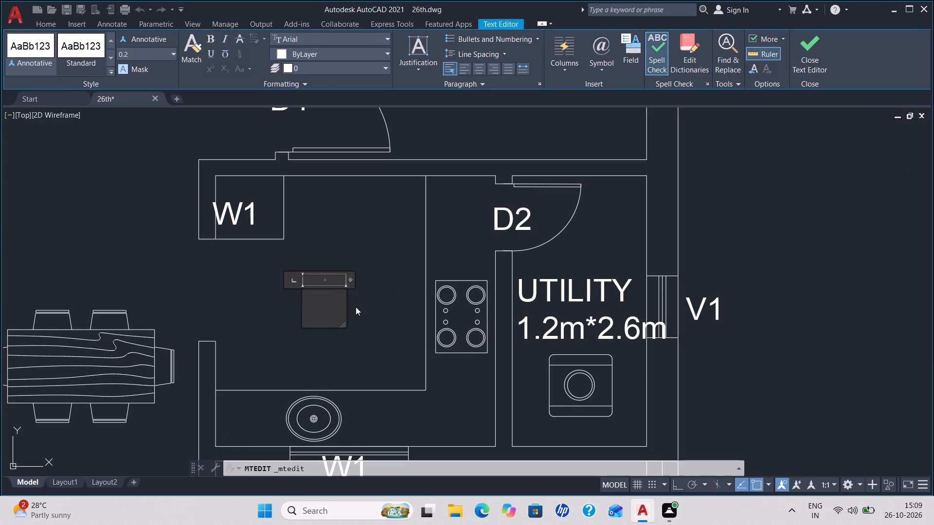
text(KIT)
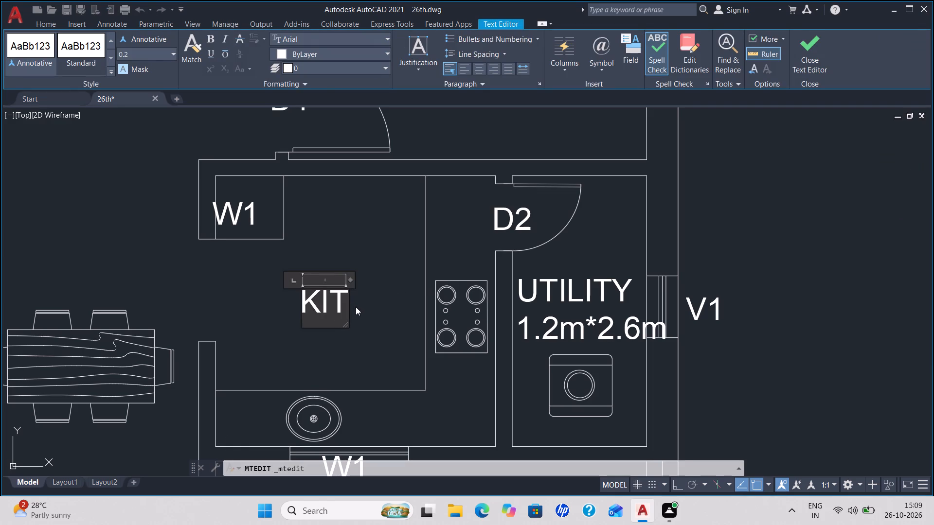
text(CHEN)
Add the size 2.5m*2.6m on a second line under KITCHEN and finish editing the label.
key(Return)
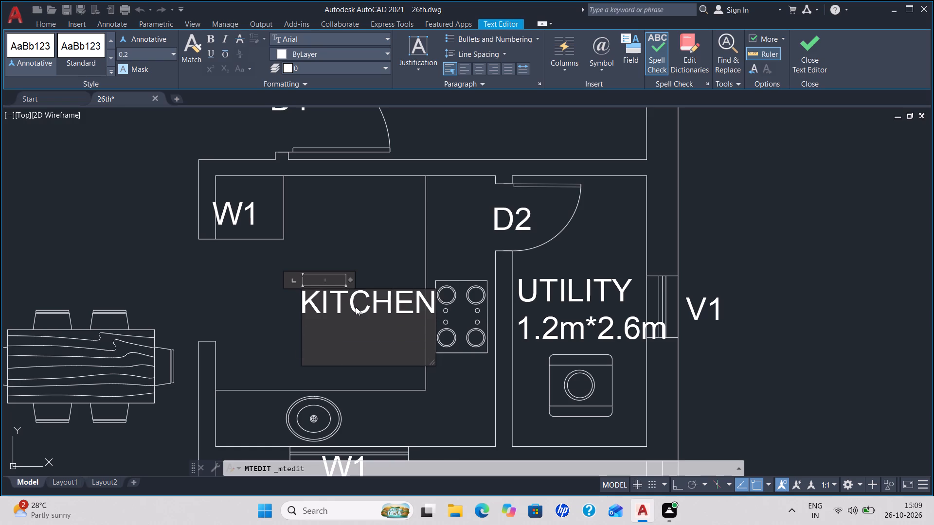
key(2)
text(.6)
key(BackSpace)
key(5)
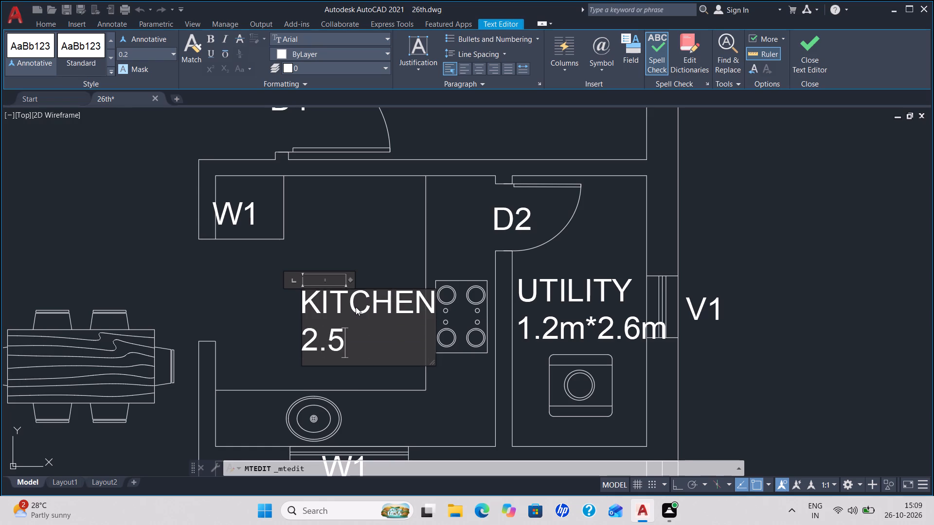
key(shift+m)
key(shift+asterisk)
key(3)
key(BackSpace)
key(2)
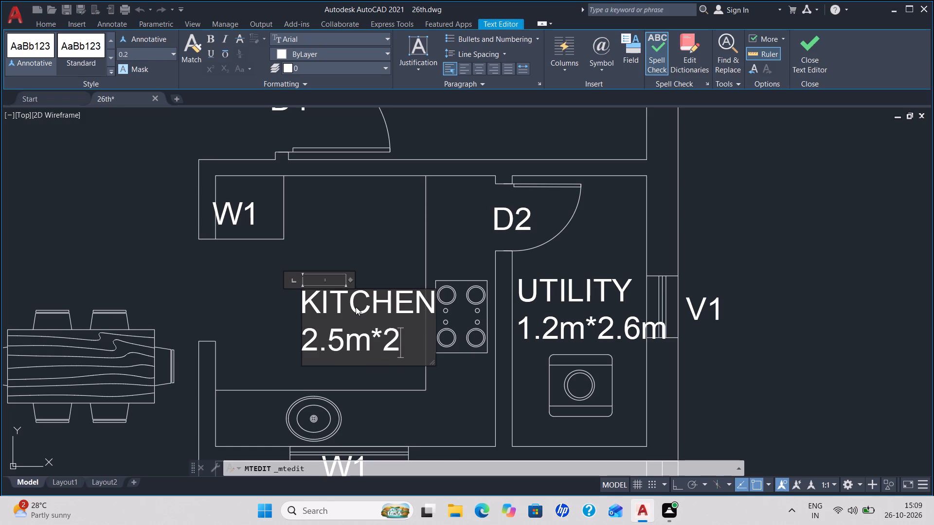
key(comma)
key(BackSpace)
text(.6)
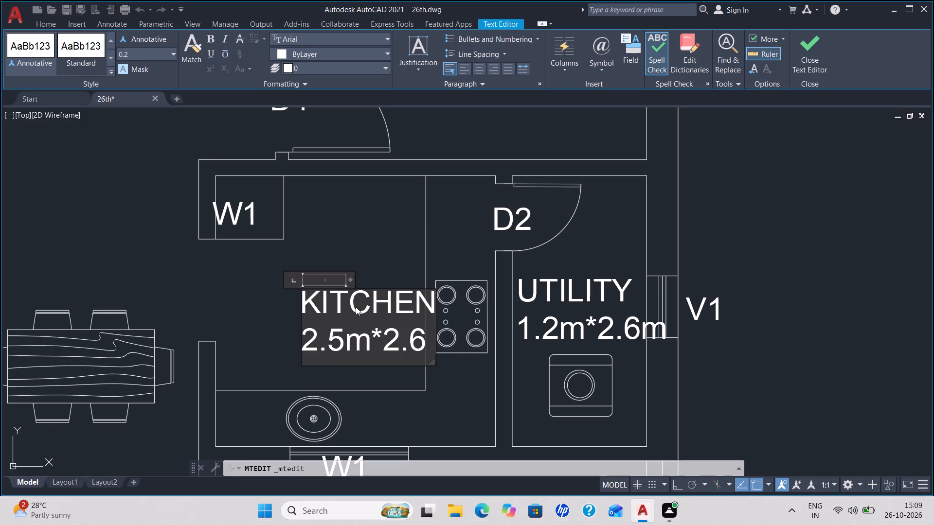
key(shift+m)
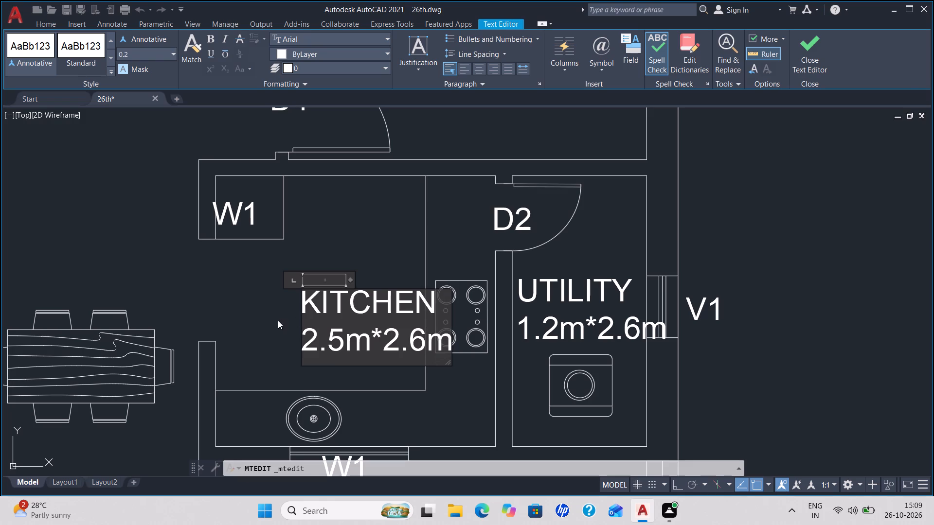
click(278, 320)
Shift the KITCHEN label left, clear of the stove and counter edge, so it sits within the open kitchen floor.
click(316, 303)
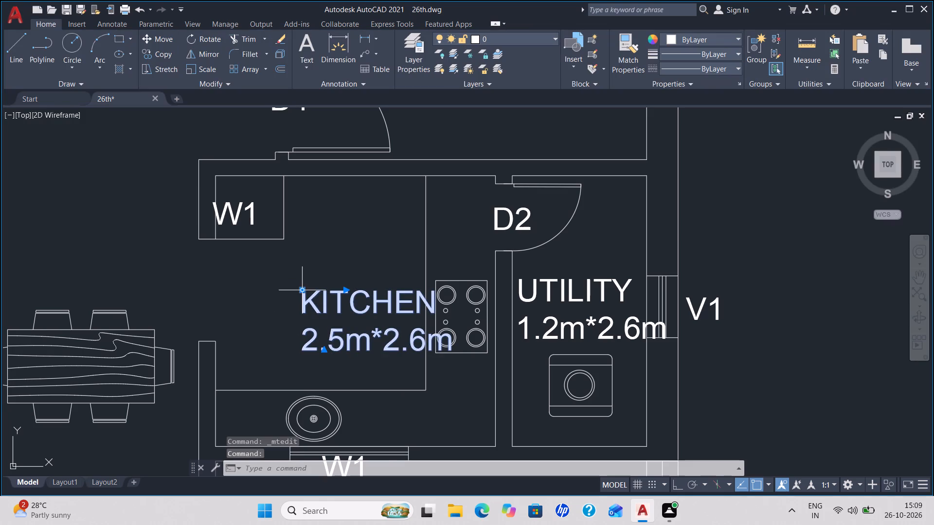
click(302, 292)
click(261, 288)
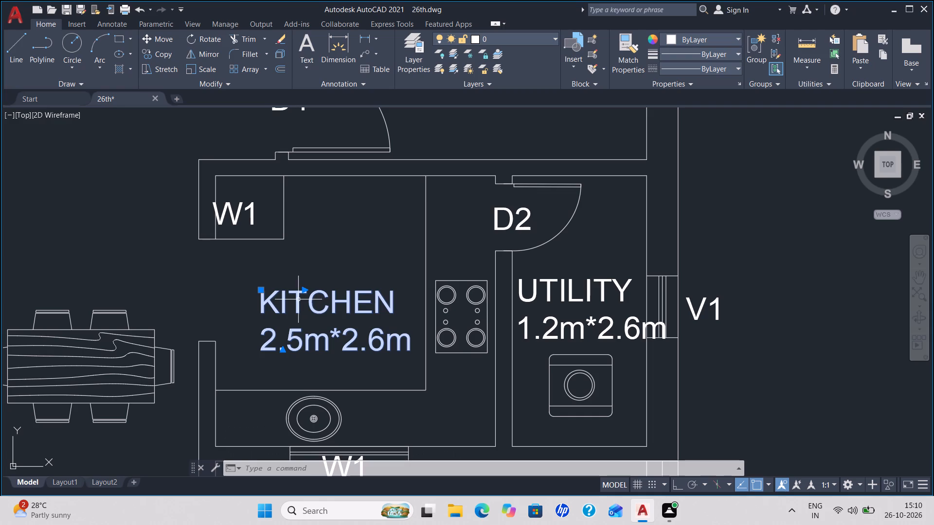
key(Escape)
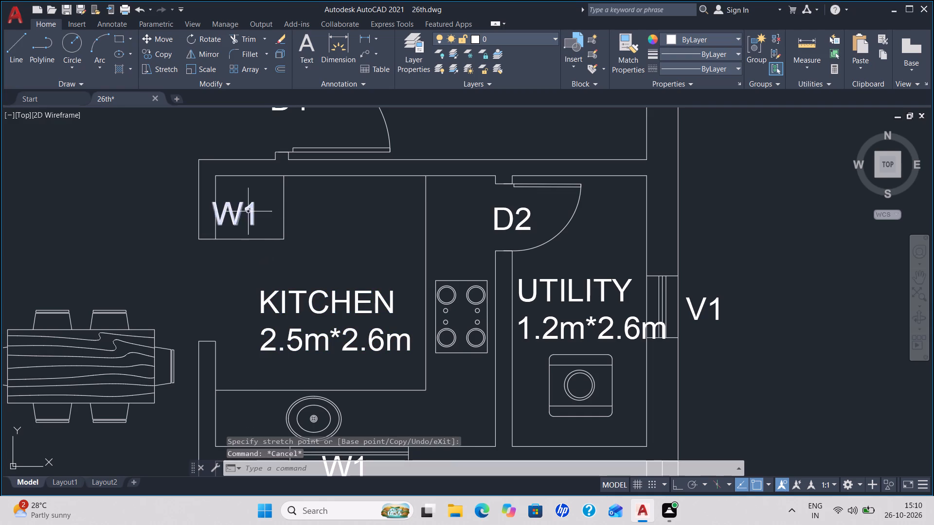
Replace the text of the W1 label in the kitchen's upper-left corner box with F and finish editing.
double_click(230, 208)
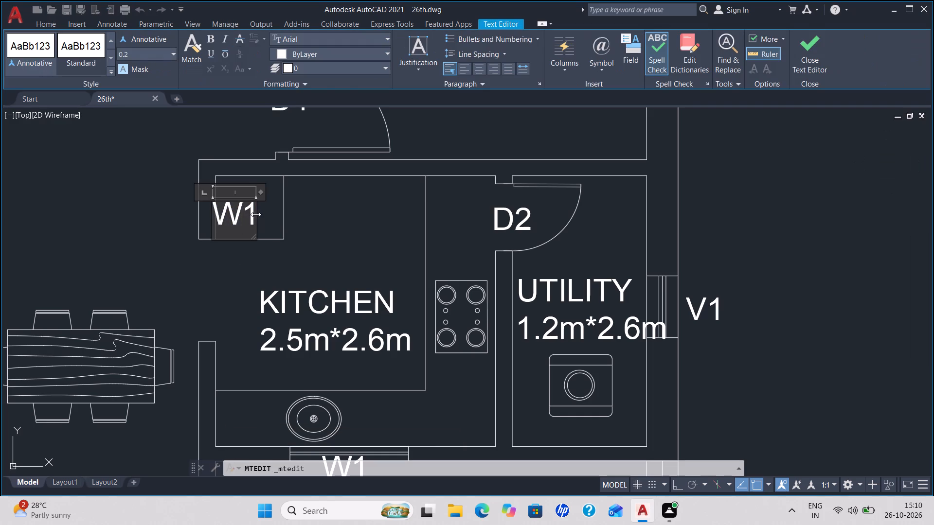
key(Right)
key(BackSpace)
key(BackSpace)
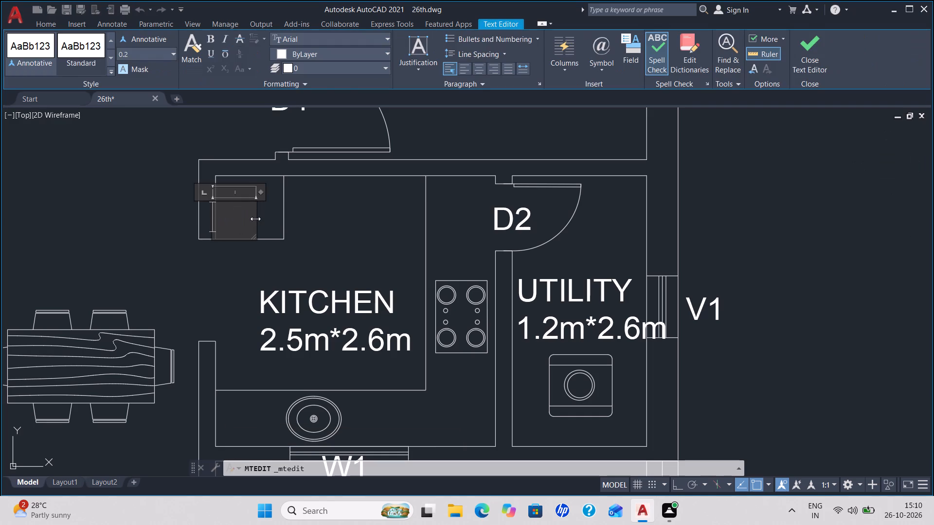
key(f)
click(253, 264)
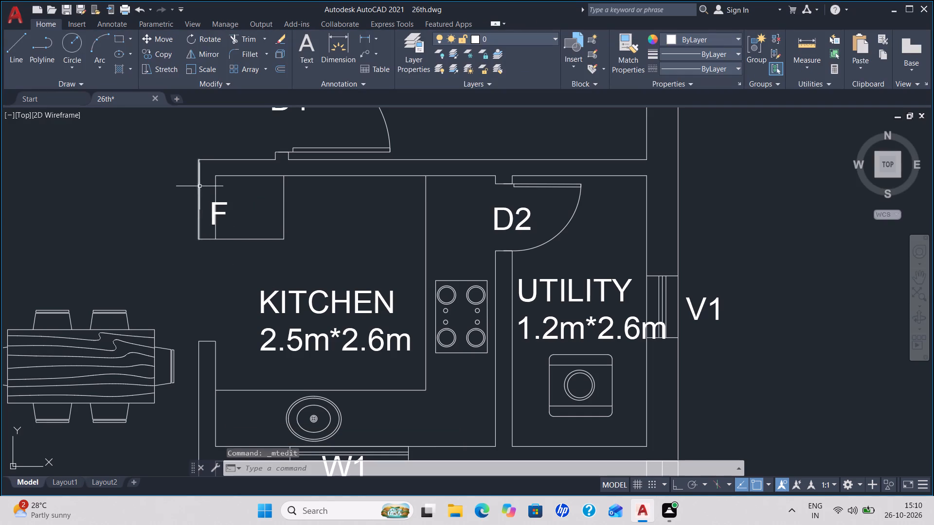
Move the F label to the middle of the corner box in the kitchen, clear of the wall line.
click(222, 203)
click(212, 203)
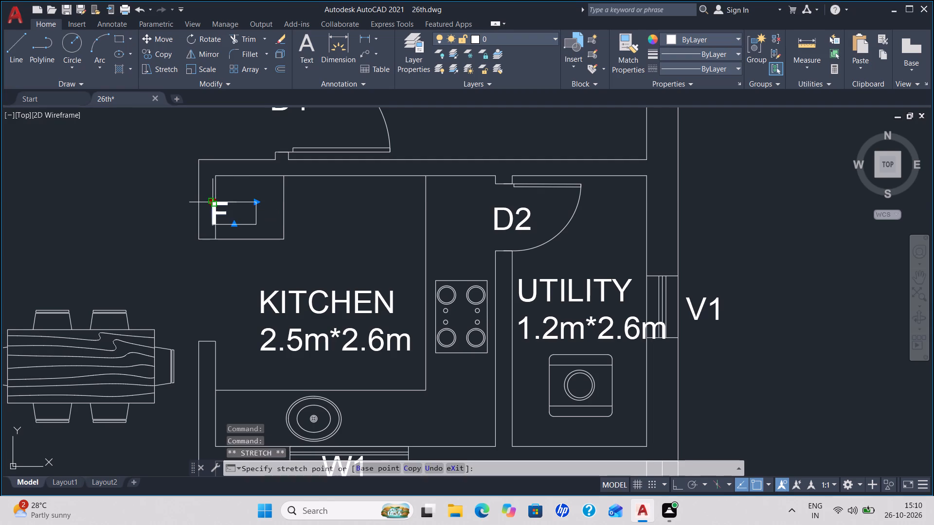
click(239, 195)
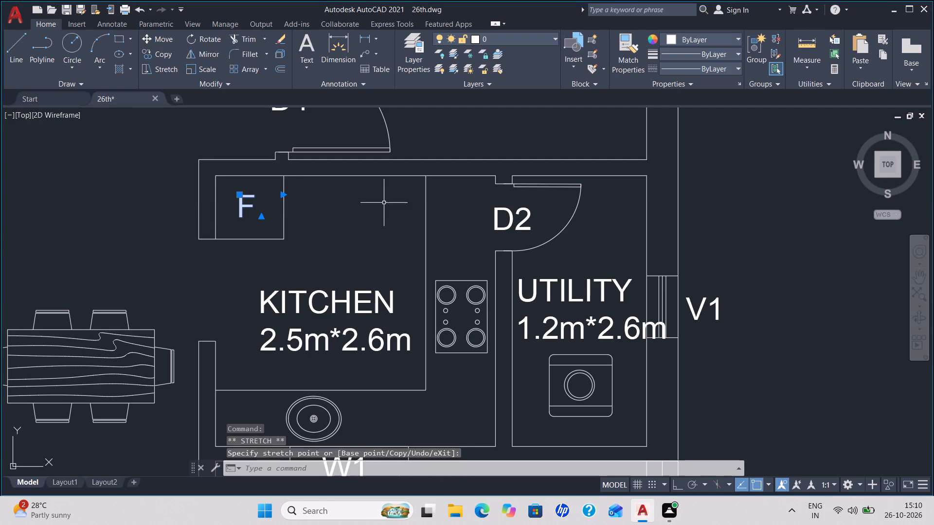
key(Escape)
Delete the W1 label at the BEDROOM1 door swing.
scroll(222, 287, down, 1)
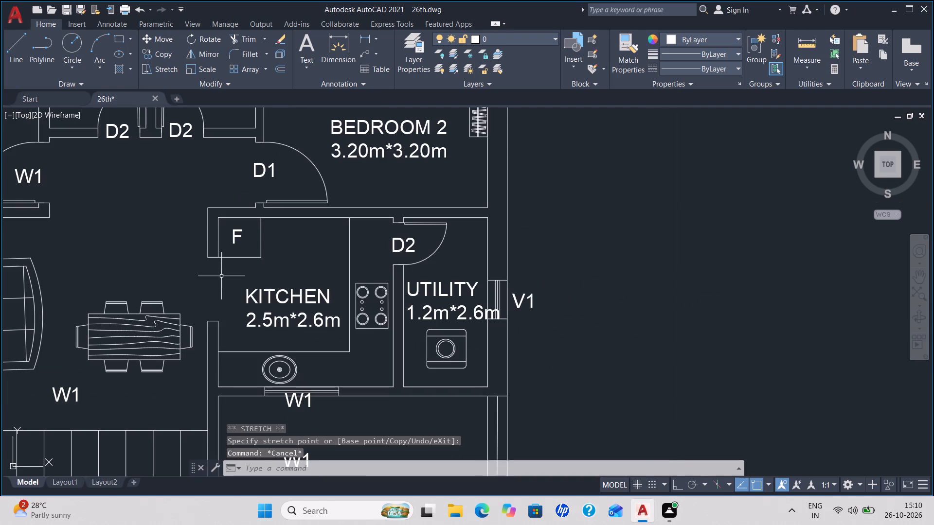
middle_drag(168, 201, 449, 201)
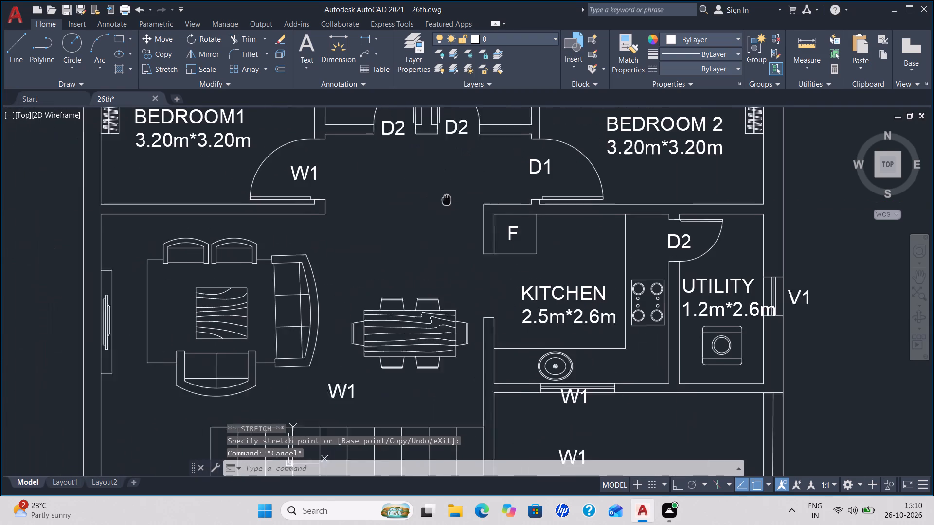
middle_drag(449, 201, 459, 212)
click(320, 188)
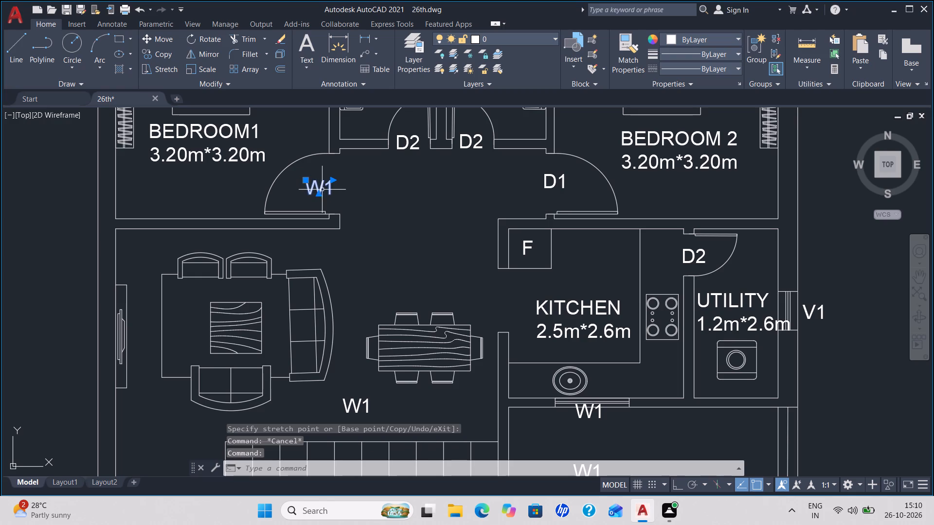
key(Delete)
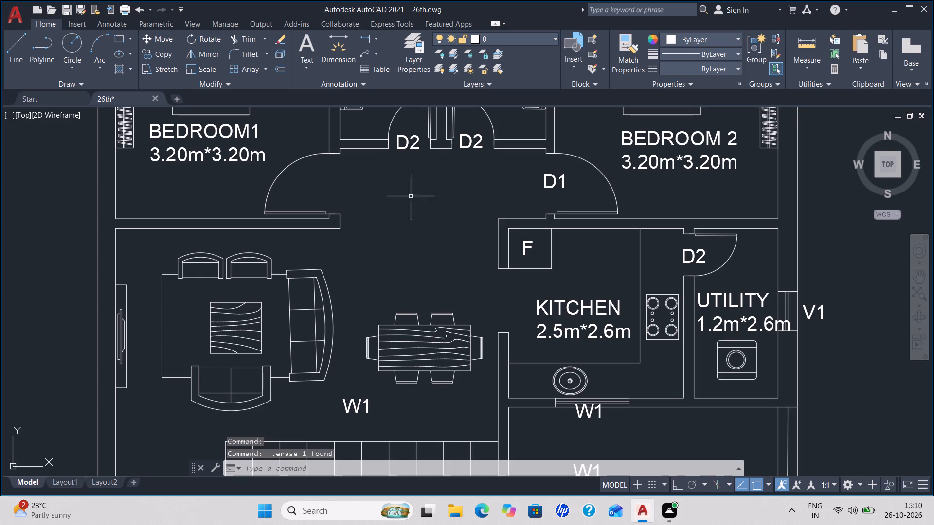
Copy the D1 label from the BEDROOM 2 door straight across to the BEDROOM1 door.
click(550, 184)
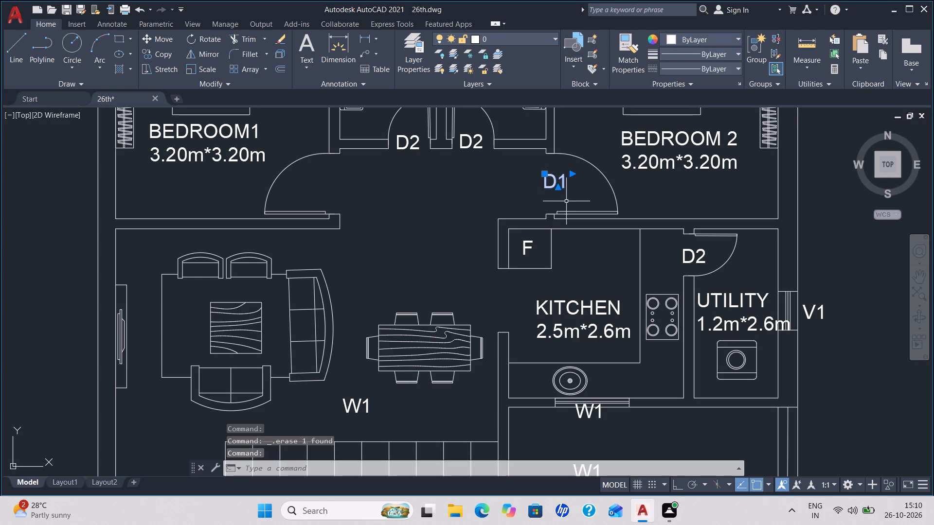
key(c)
key(o)
key(Return)
click(543, 180)
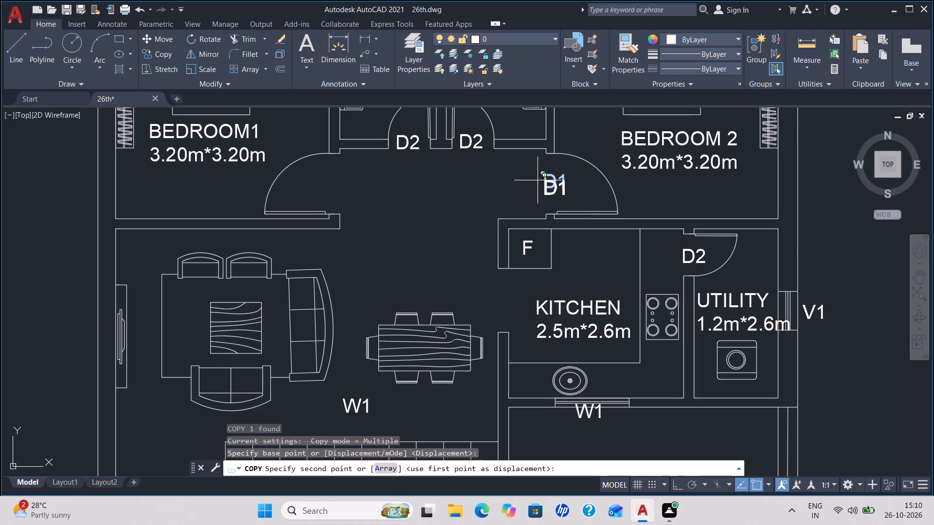
click(315, 178)
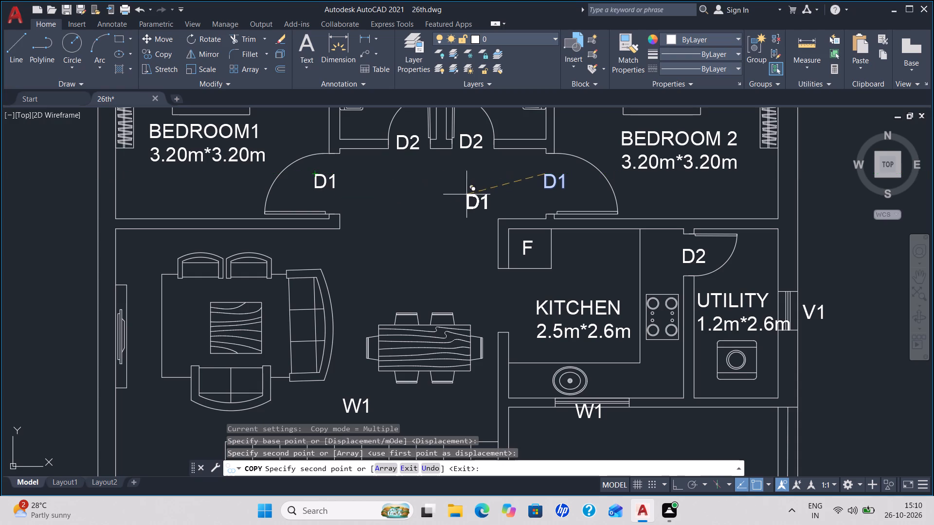
key(Escape)
Replace the text of the W1 label between the dining table and the stairs with LIVING/DINING.
middle_drag(387, 275, 447, 156)
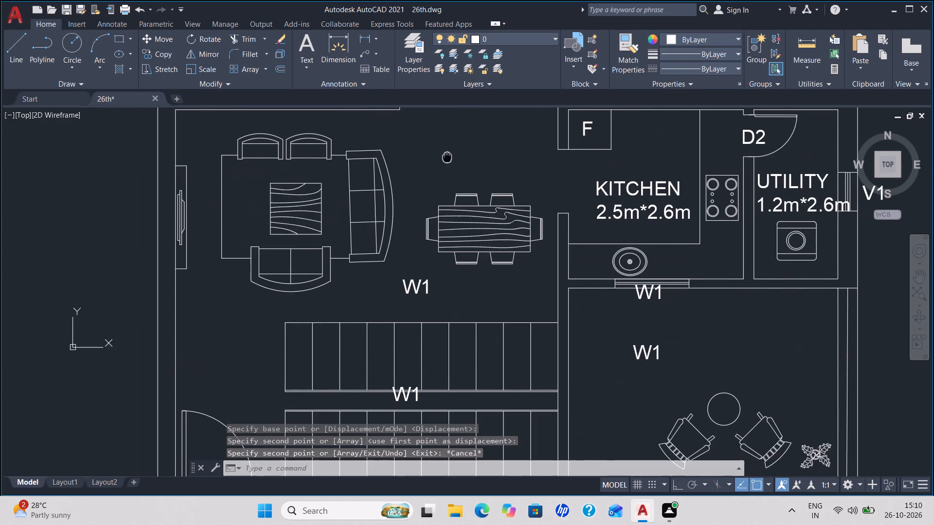
scroll(419, 283, up, 3)
scroll(419, 293, down, 1)
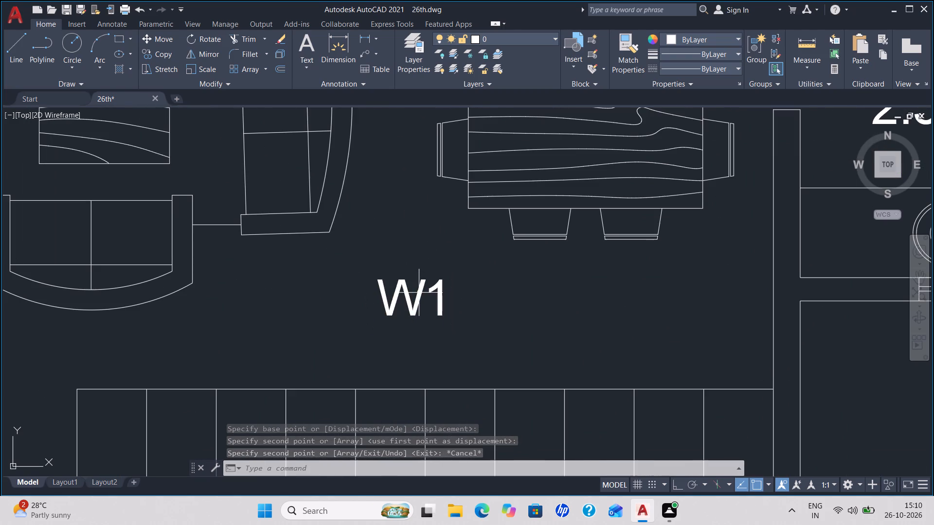
click(418, 293)
click(416, 296)
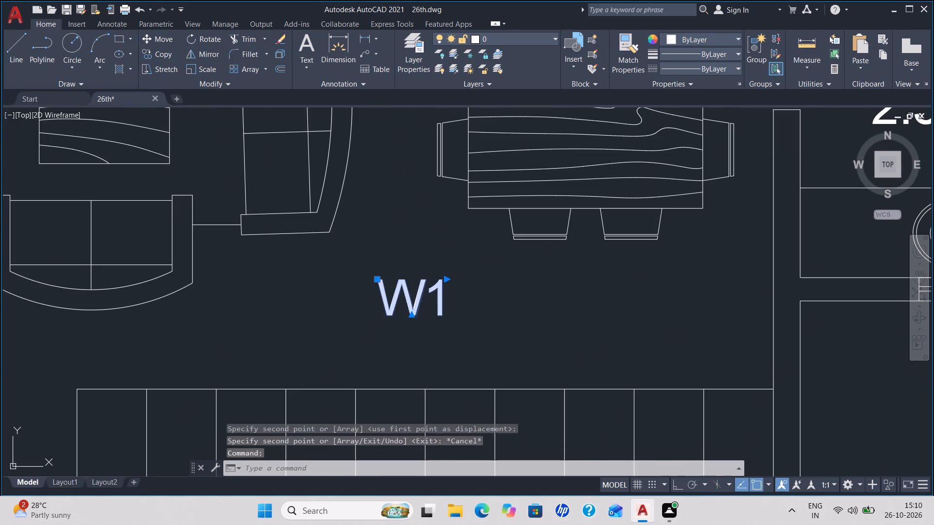
double_click(417, 299)
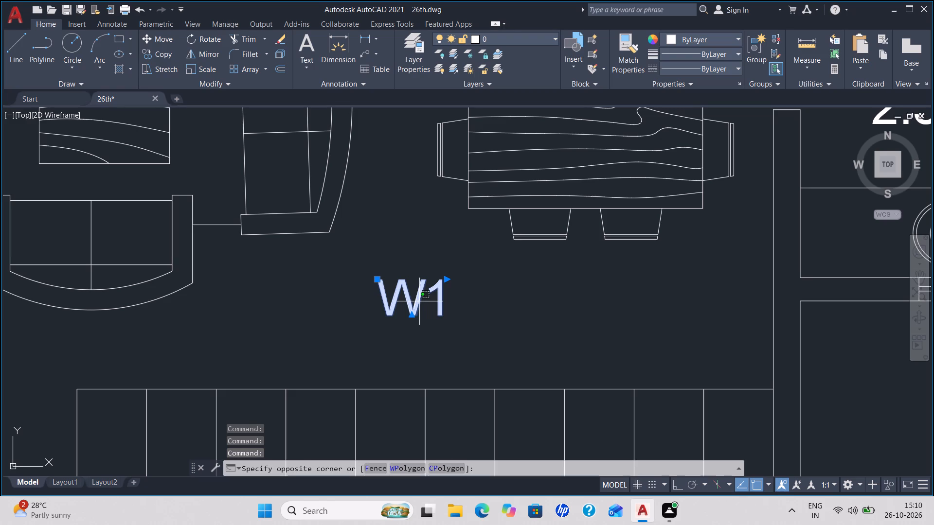
key(Escape)
double_click(419, 295)
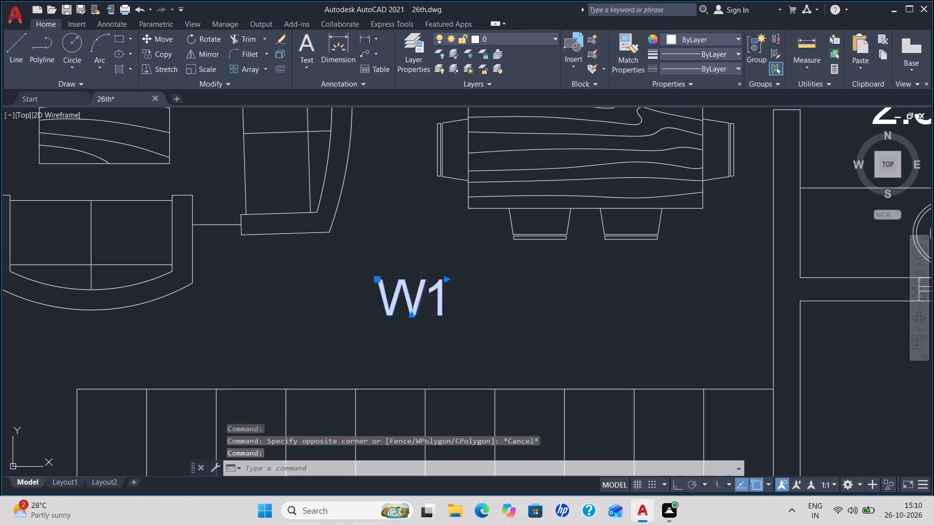
key(Escape)
double_click(432, 286)
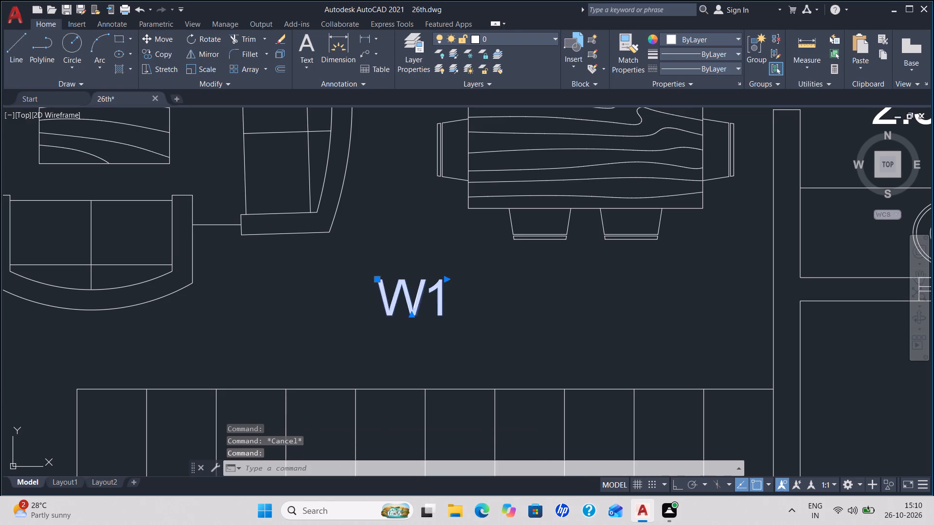
key(Right)
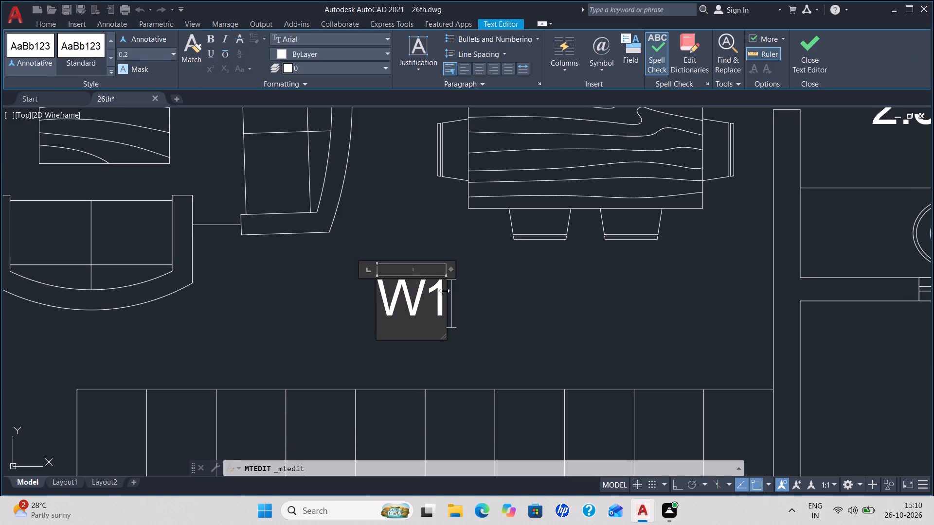
key(BackSpace)
key(BackSpace)
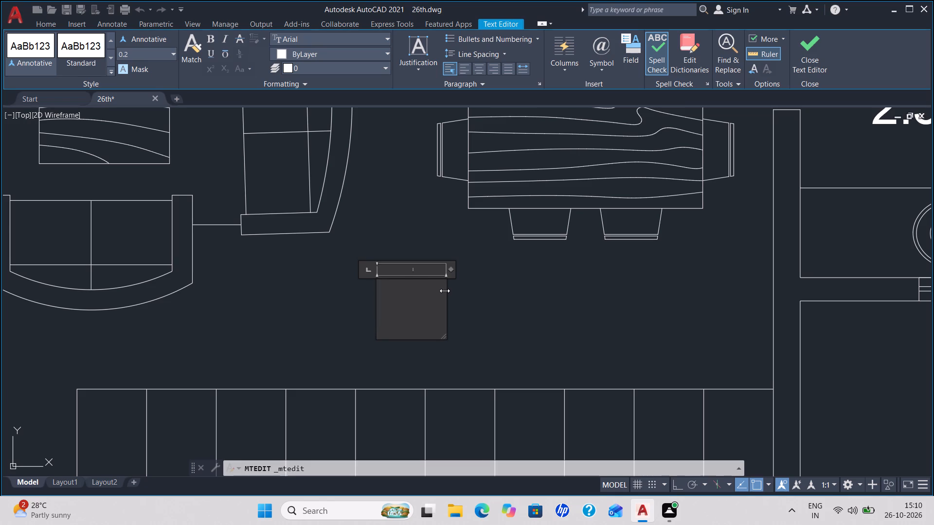
text(LIVING)
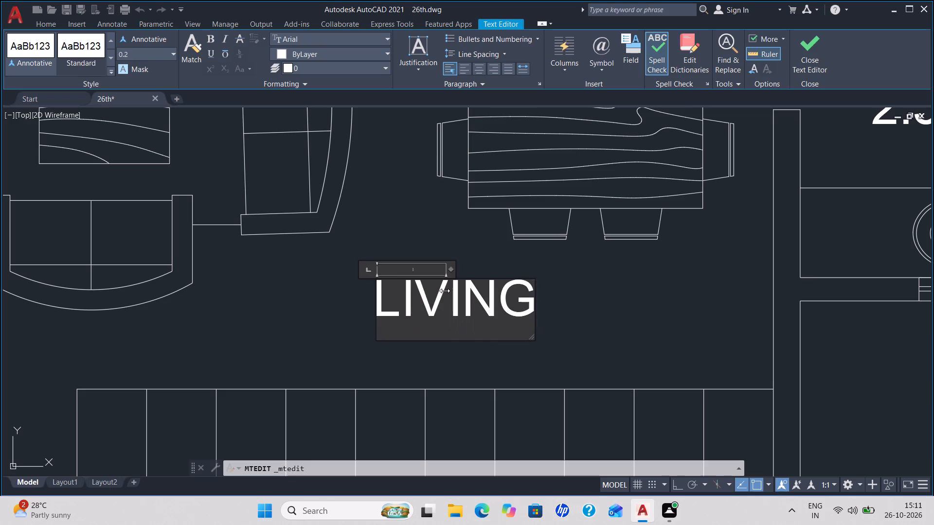
key(backslash)
key(BackSpace)
key(slash)
key(d)
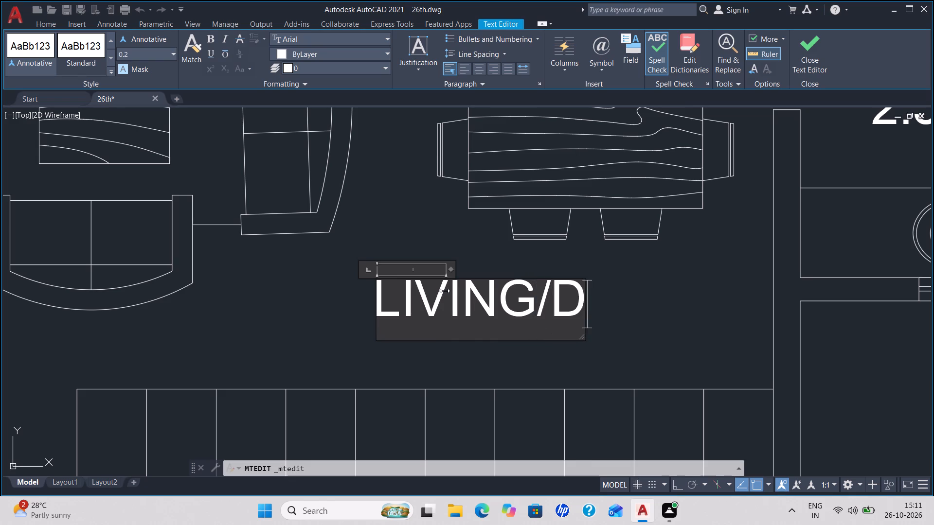
text(INING)
Add the size 5.20m*4.30m on a second line under LIVING/DINING and finish editing the label.
key(Return)
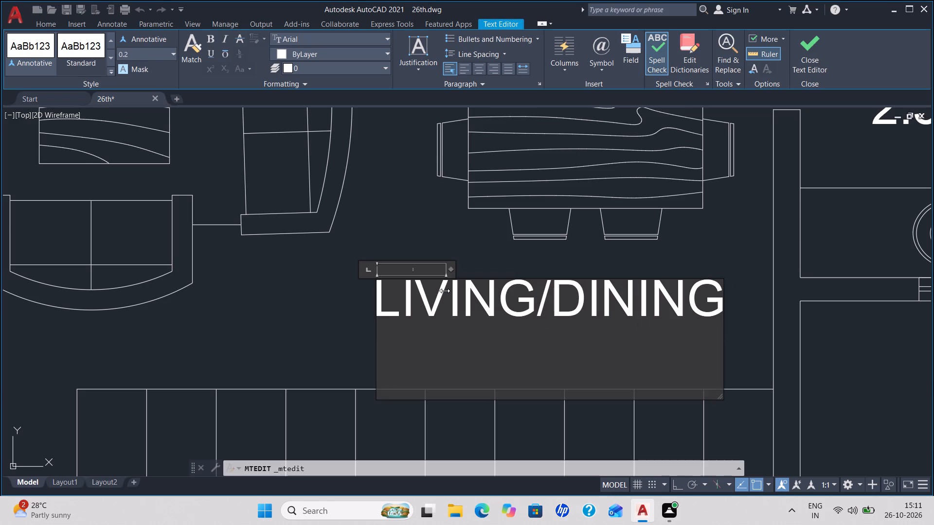
text(5.)
key(2)
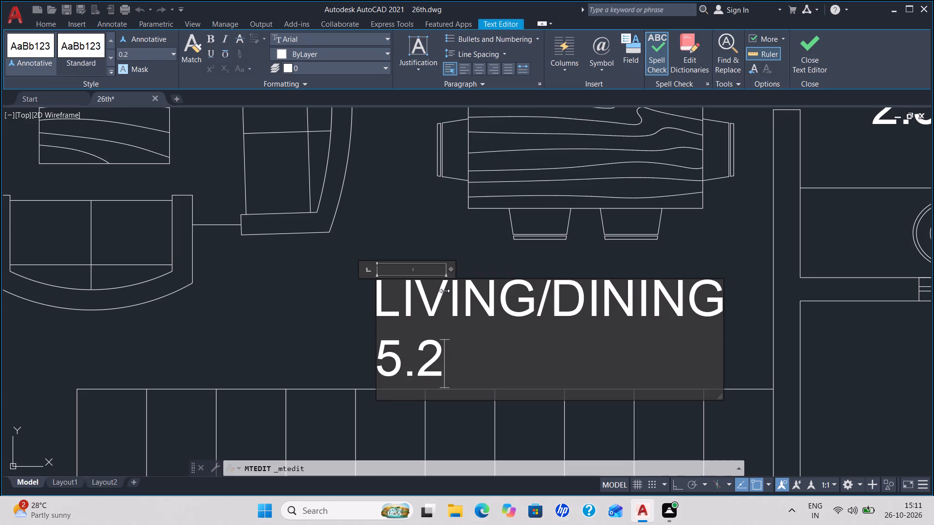
key(0)
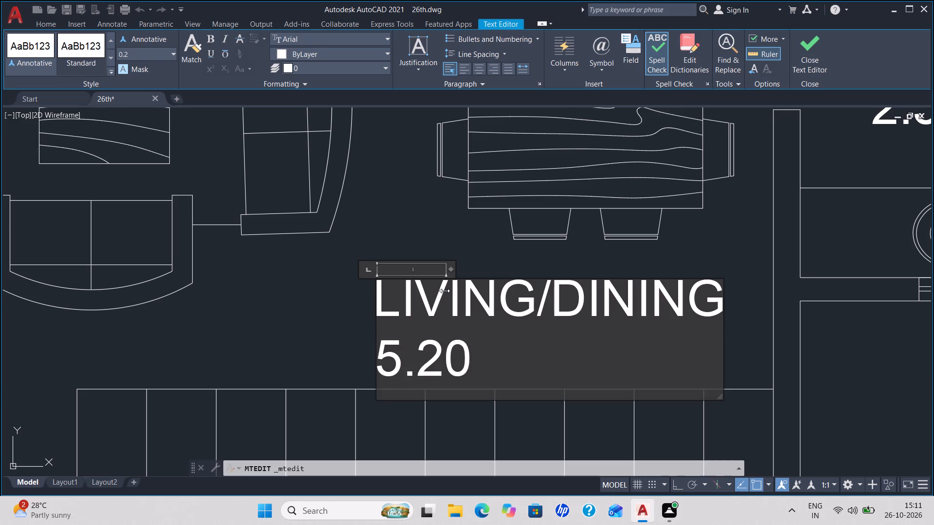
text(m*)
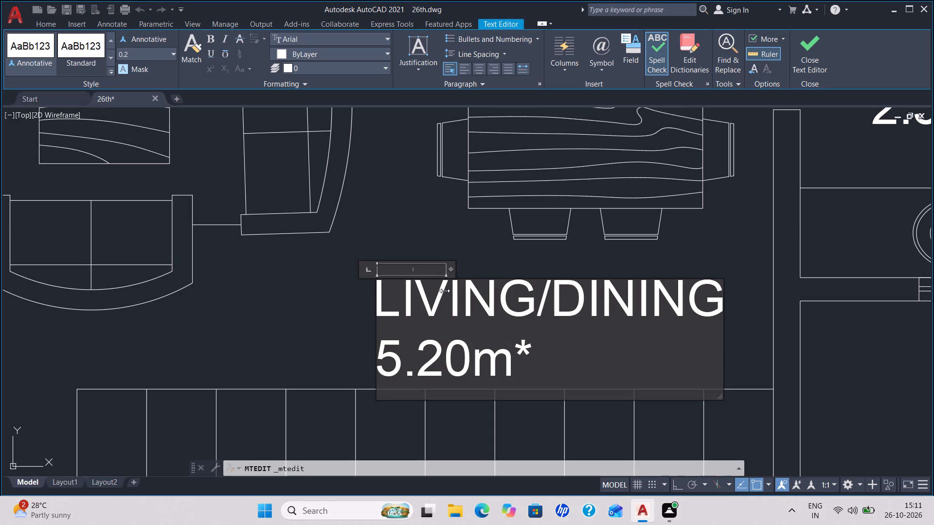
text(4.30)
key(shift+m)
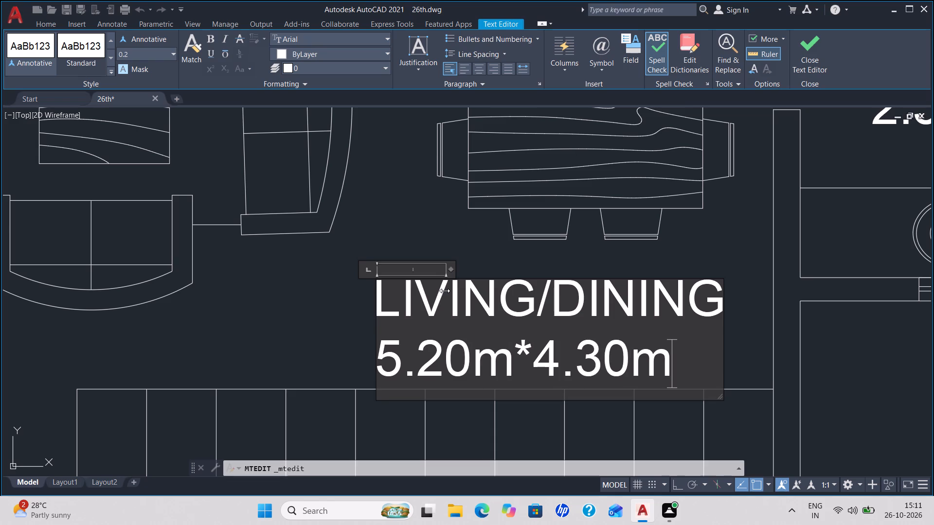
click(590, 241)
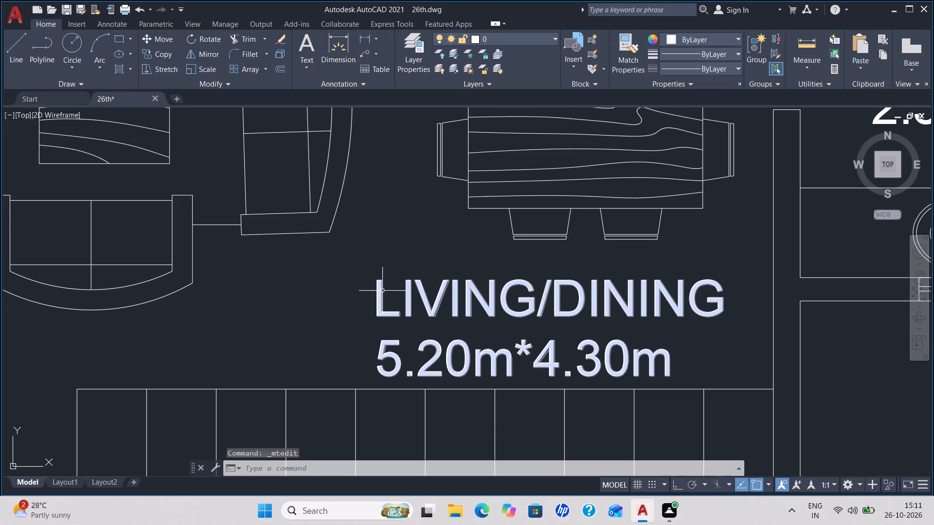
Shift the LIVING/DINING label slightly upward so it sits between the dining chairs and the top edge of the stairs.
click(379, 293)
click(379, 288)
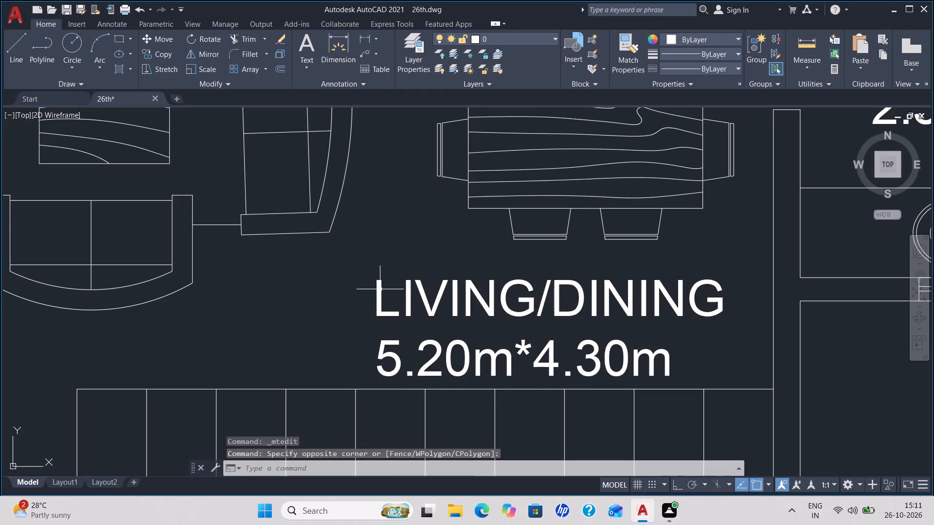
click(380, 289)
click(374, 279)
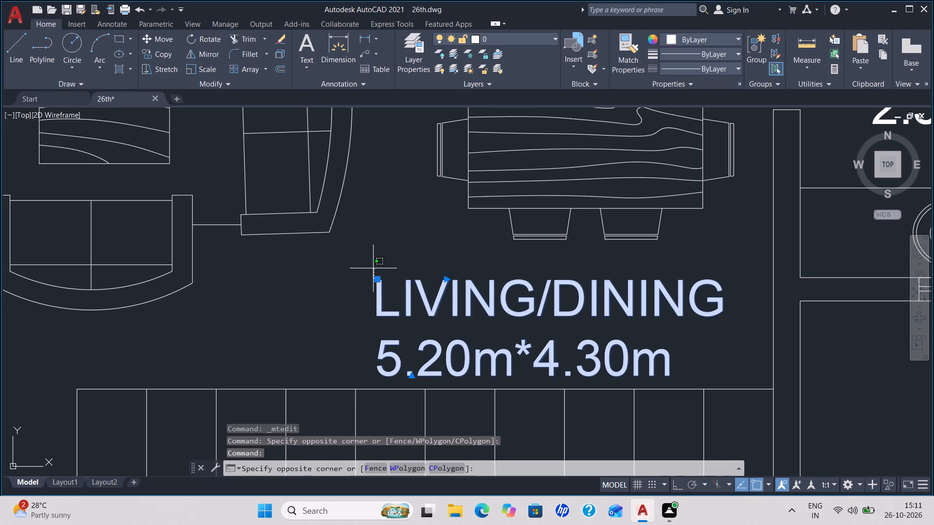
click(378, 281)
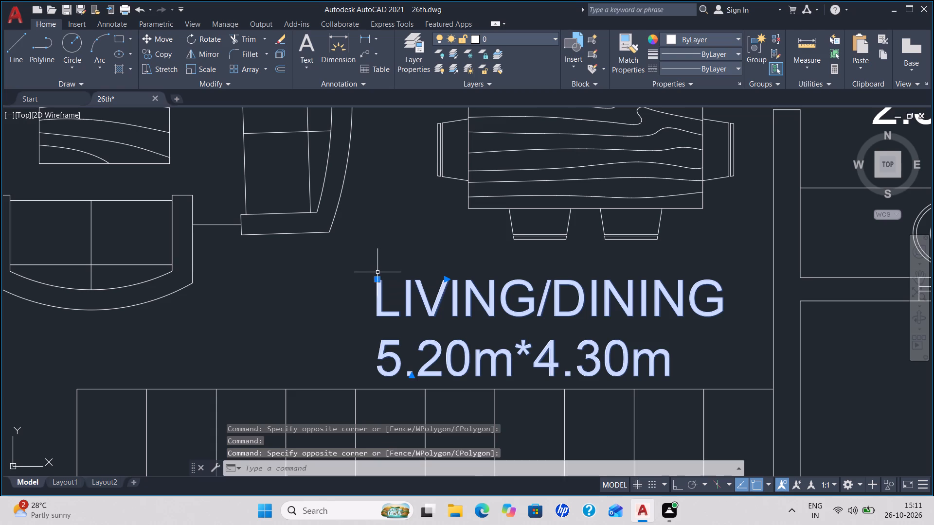
click(378, 279)
click(374, 262)
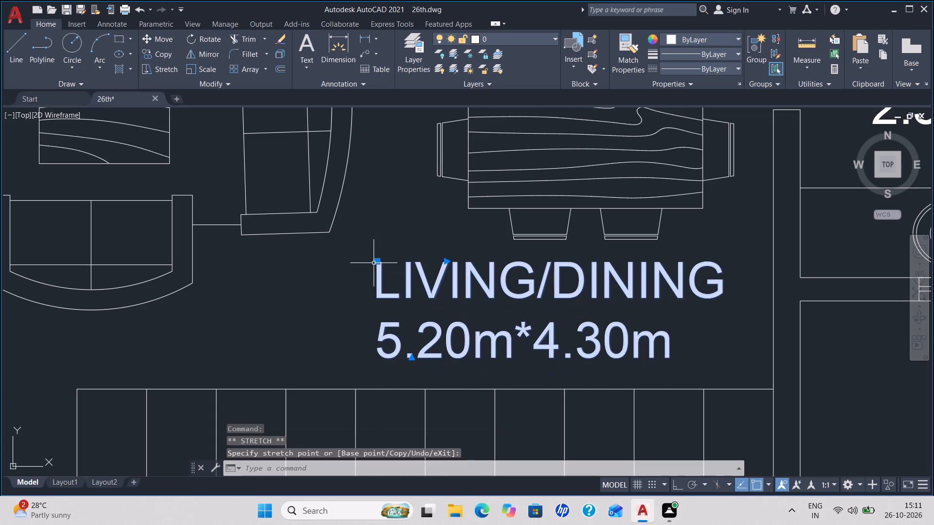
key(Escape)
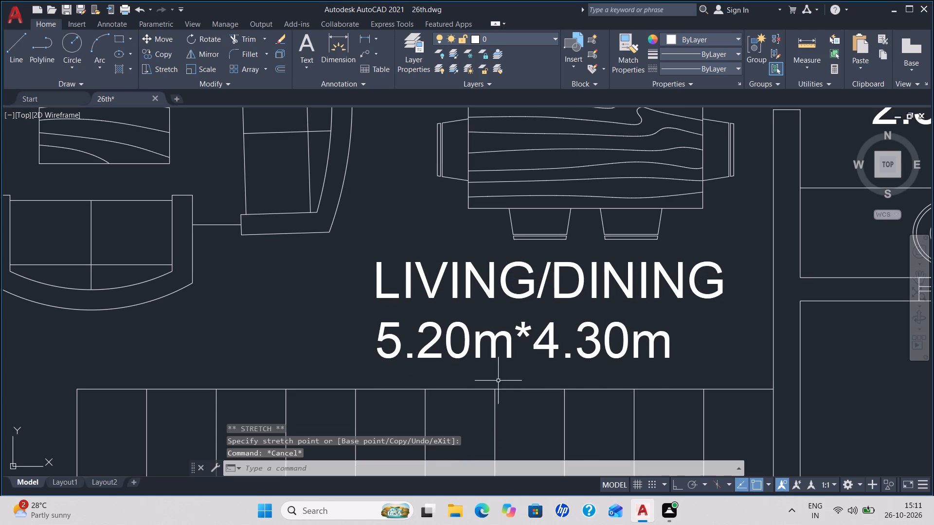
Clear the W1 text from the label between the two stair flights and start the replacement stair label with S.
middle_drag(486, 396, 416, 164)
middle_drag(340, 330, 415, 235)
double_click(372, 253)
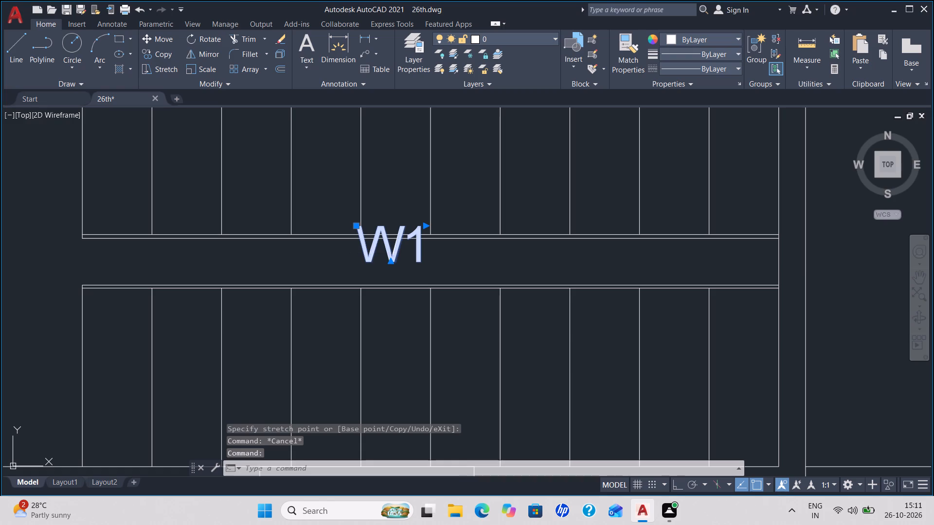
key(Right)
key(Right)
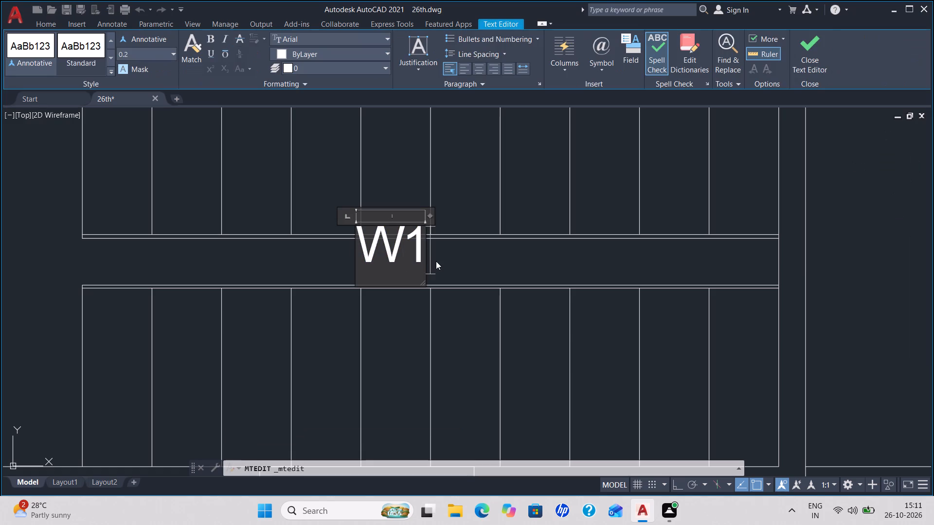
key(BackSpace)
key(BackSpace)
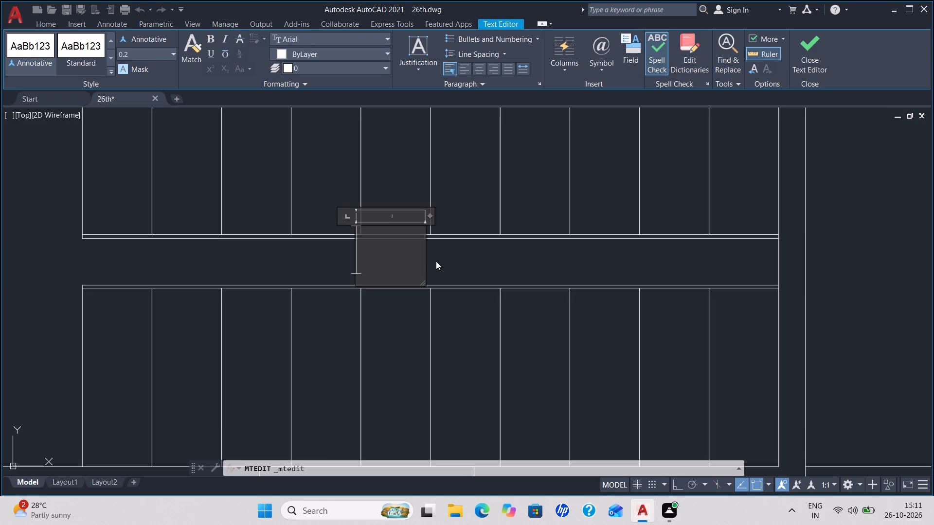
key(s)
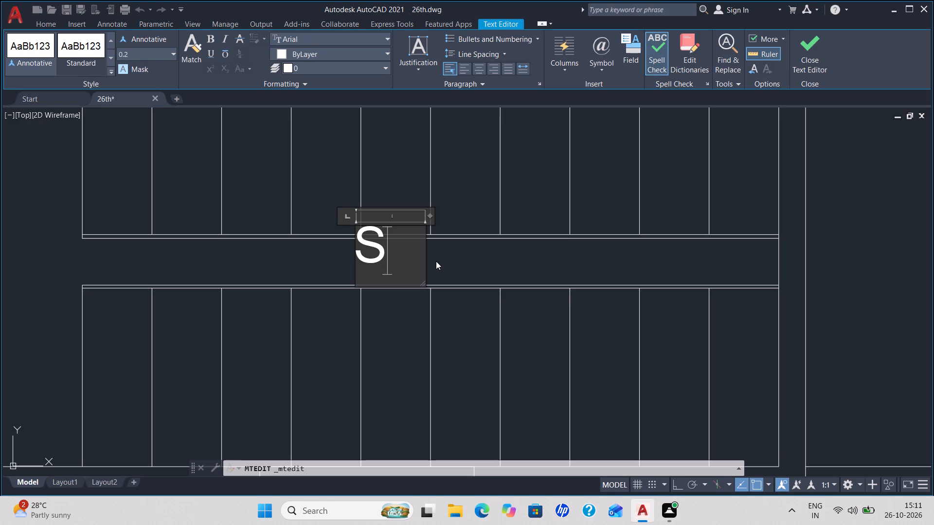
text(TA)
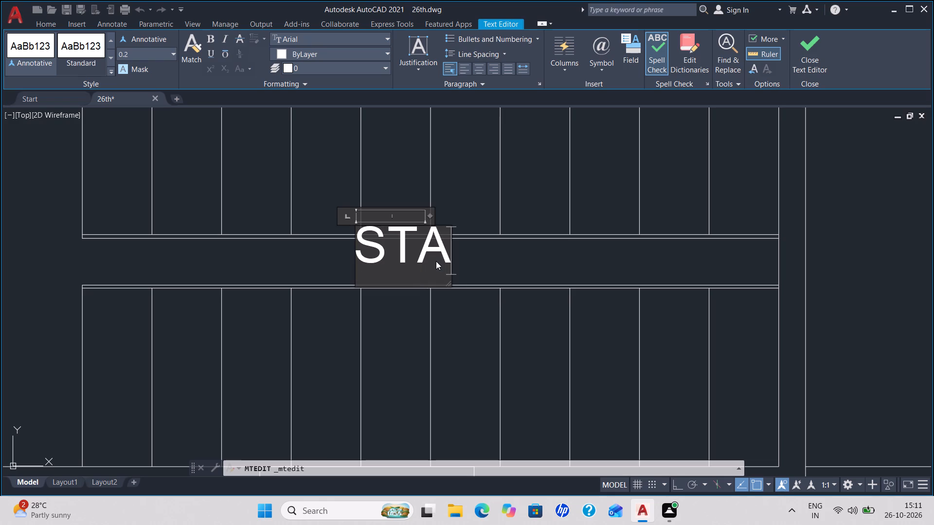
key(i)
key(BackSpace)
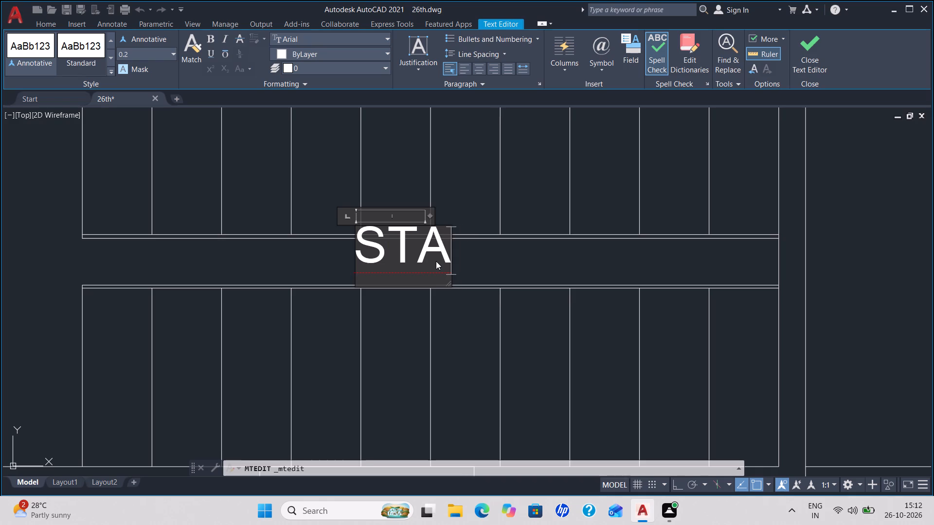
key(BackSpace)
key(backslash)
key(BackSpace)
key(BackSpace)
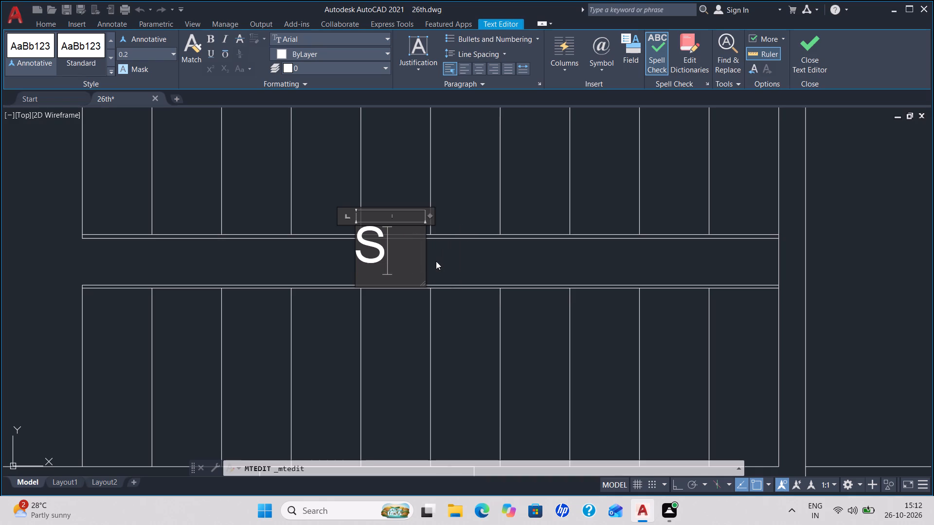
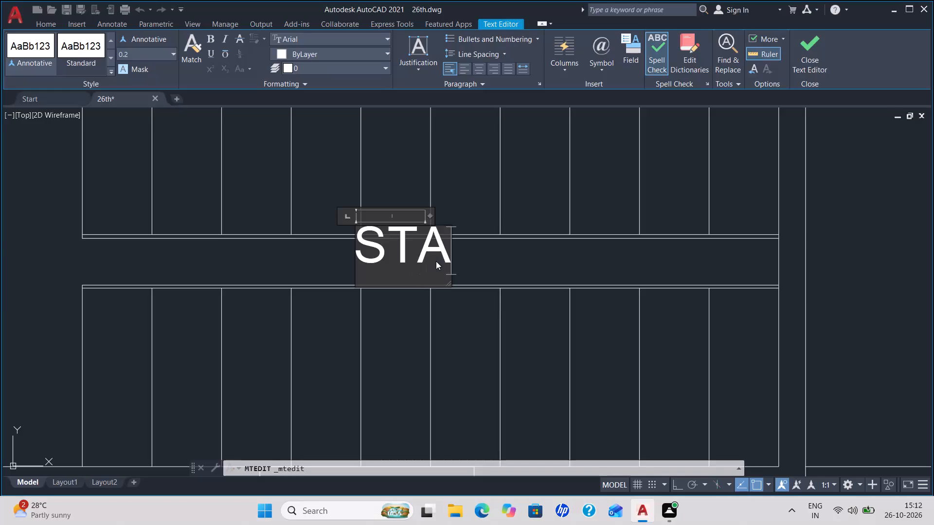
Complete the label between the two stair flights so it reads STAIRS and finish editing it.
text(IRS)
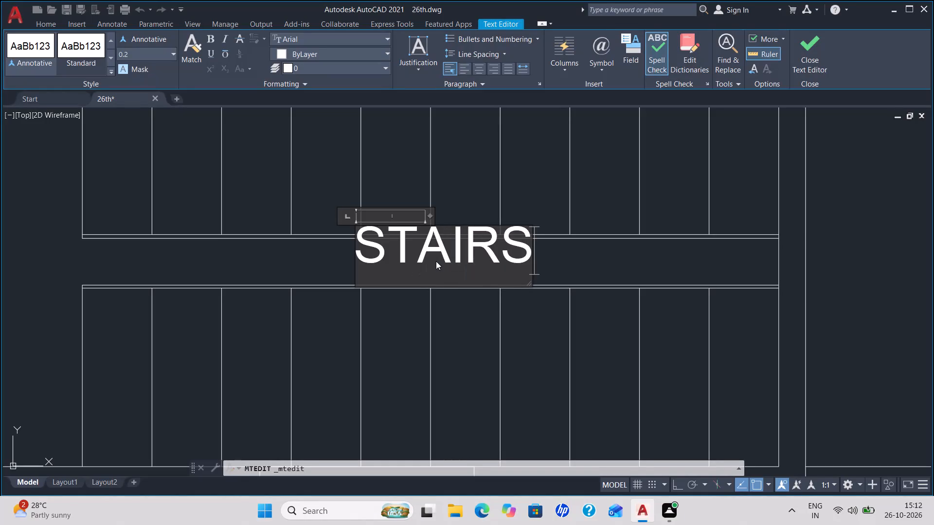
key(space)
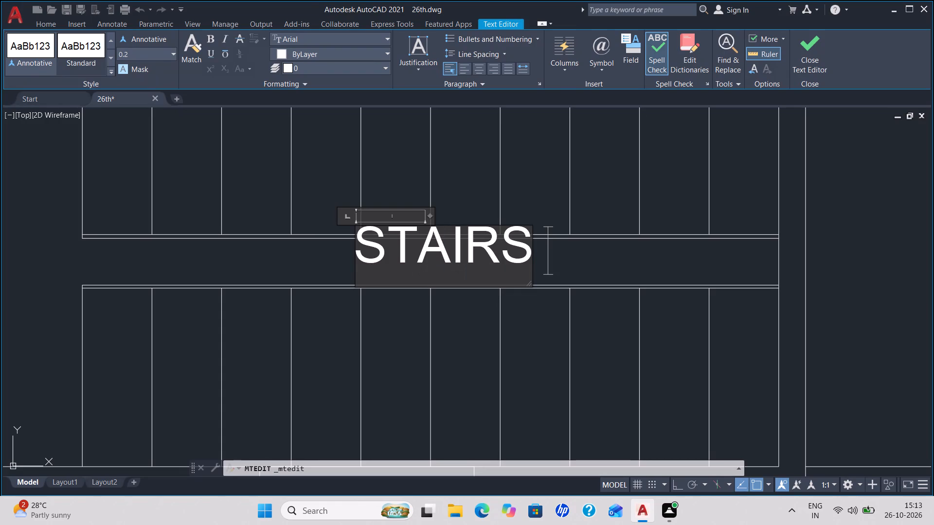
click(558, 280)
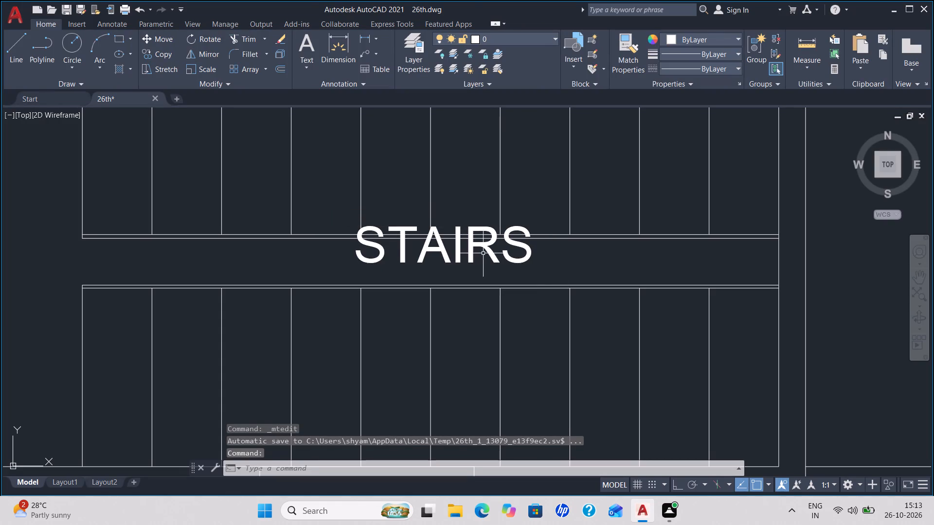
Shift the STAIRS label down so it sits in the gap between the upper and lower stair flights.
click(490, 252)
click(357, 226)
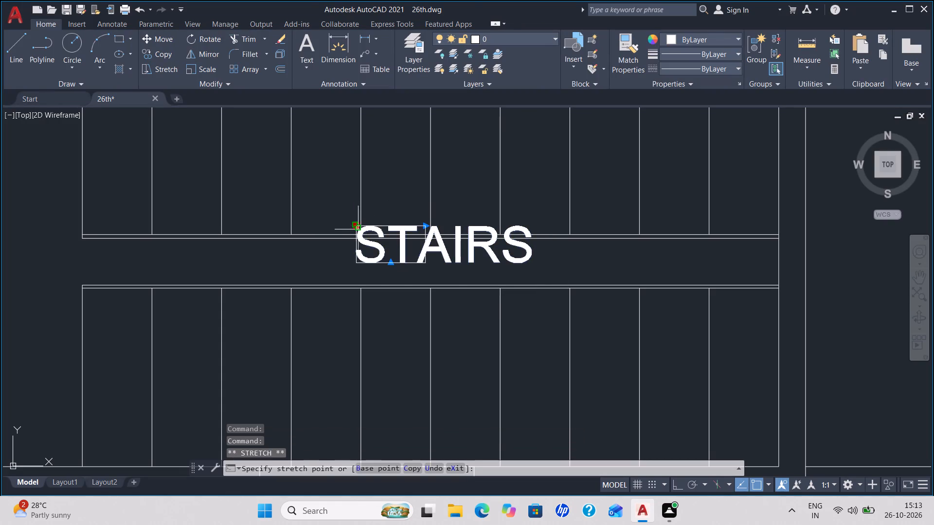
click(355, 242)
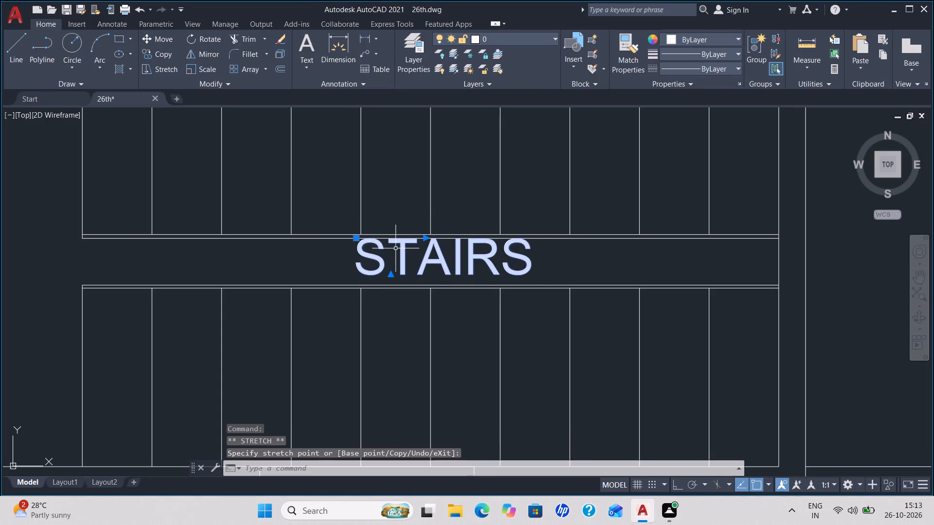
click(359, 239)
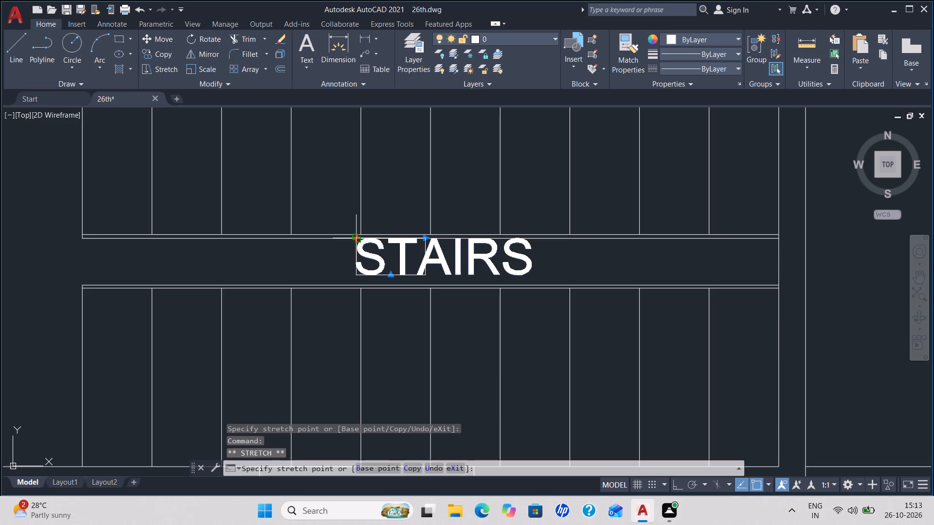
click(359, 244)
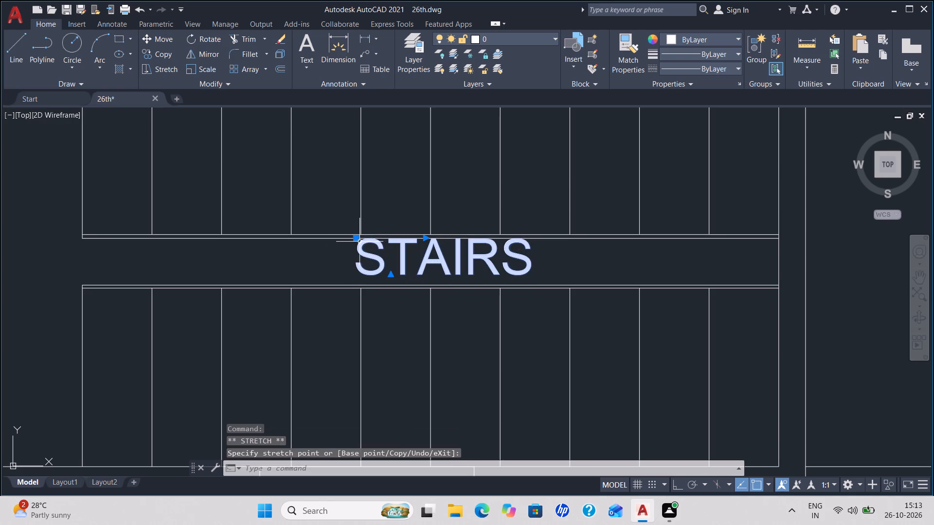
scroll(357, 240, up, 2)
click(354, 238)
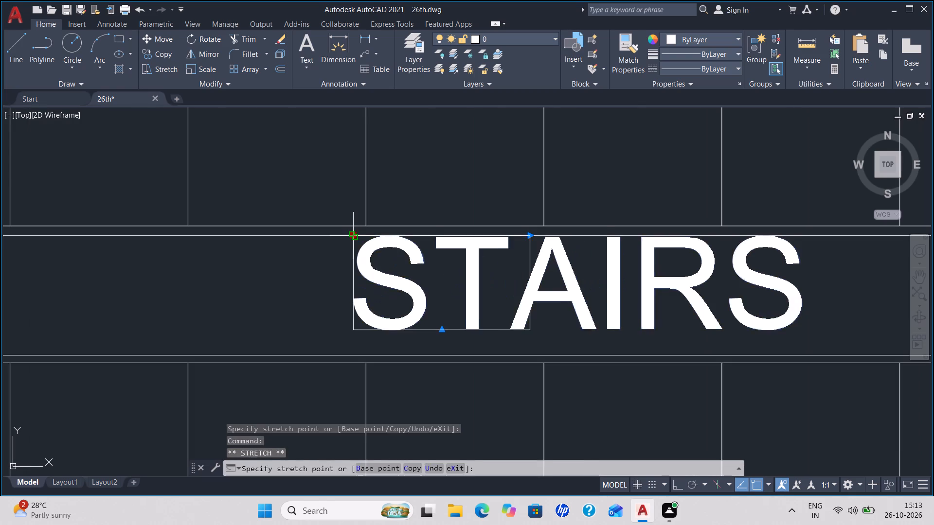
click(355, 249)
scroll(370, 242, down, 2)
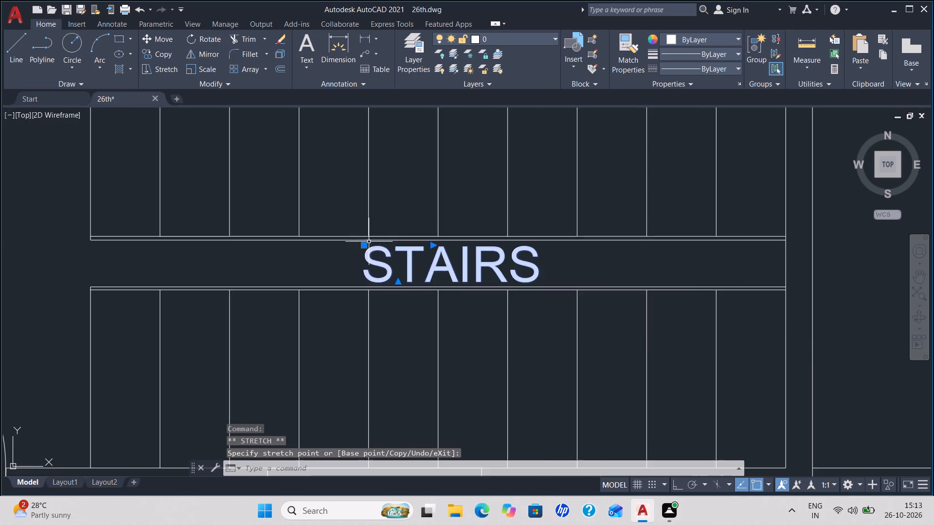
Replace the W1 text at the entrance door beside the stairs with MD and save the text change.
scroll(323, 226, down, 2)
middle_drag(291, 208, 534, 335)
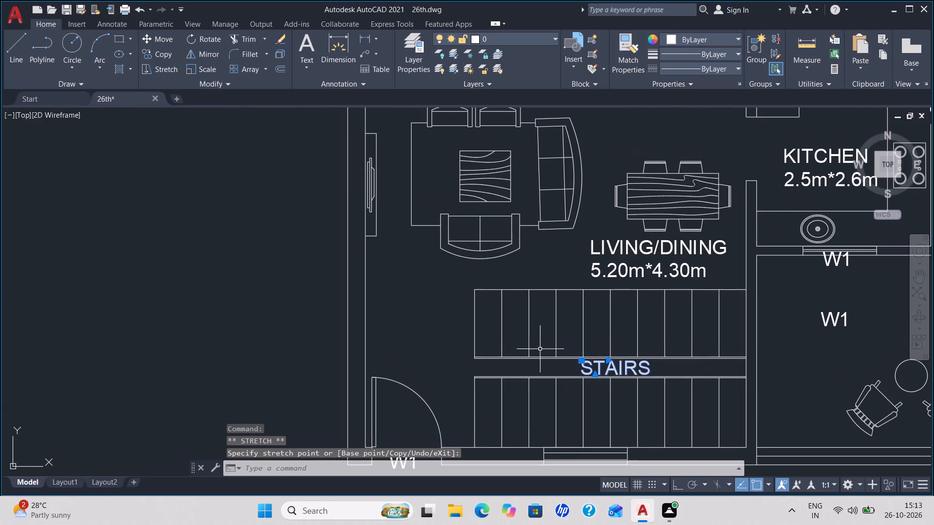
middle_drag(434, 398, 417, 211)
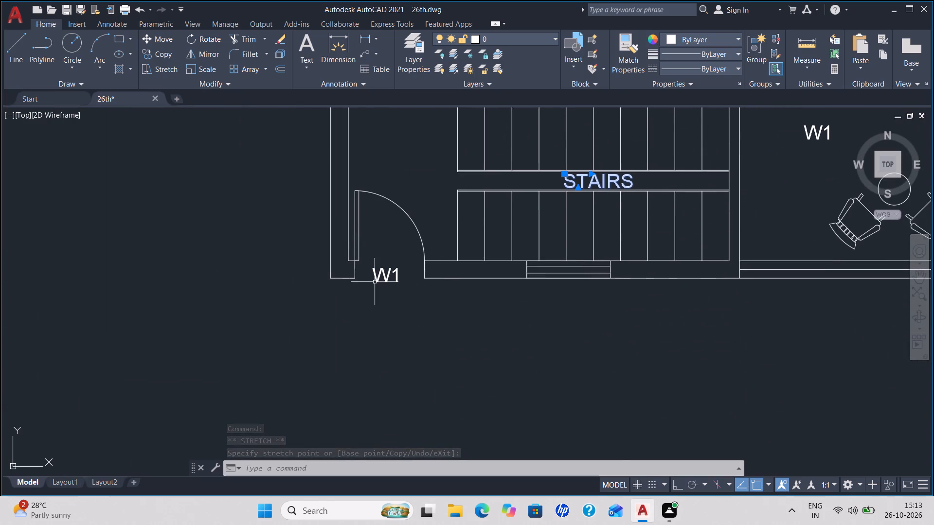
scroll(375, 280, up, 1)
key(Escape)
click(384, 273)
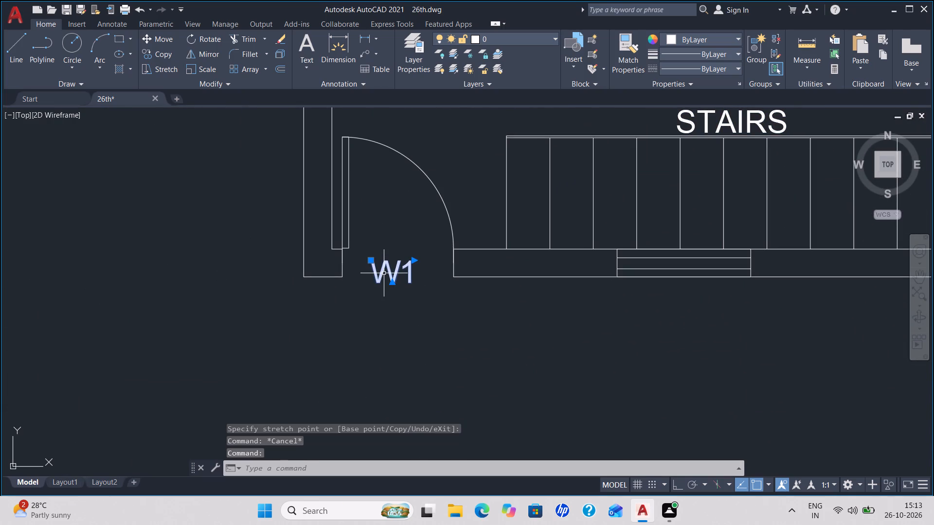
click(384, 273)
key(Right)
key(Right)
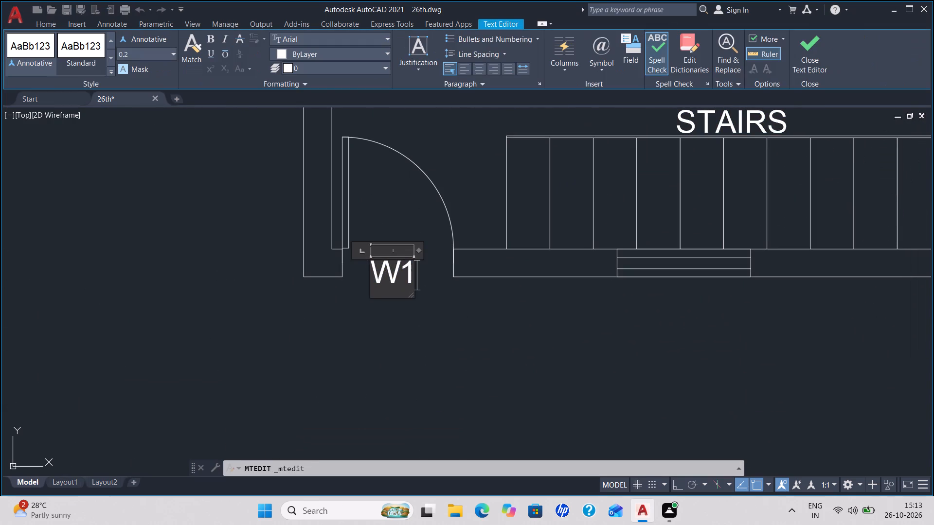
key(BackSpace)
key(BackSpace)
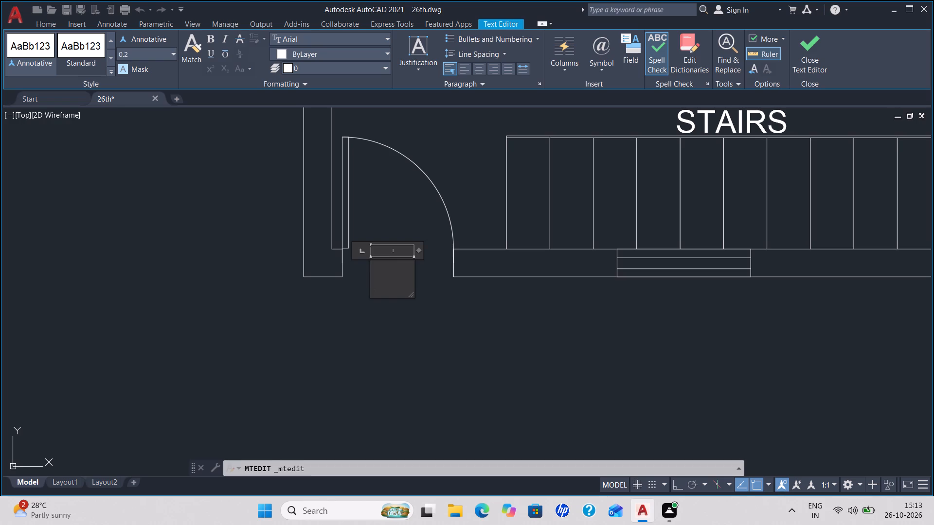
text(MD)
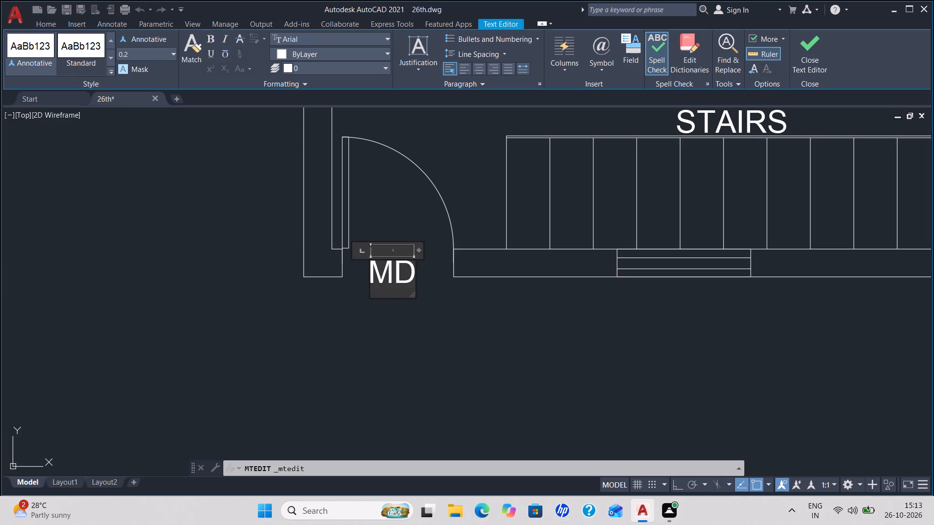
key(space)
key(Escape)
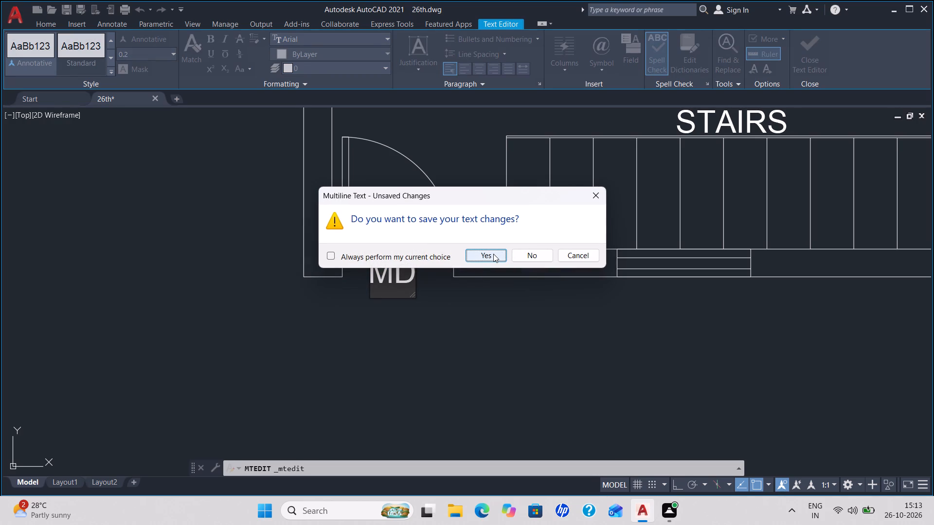
click(493, 254)
Open the properties of the BEDROOM1 label and set its text height to 0.1.
scroll(391, 212, down, 2)
middle_drag(421, 154, 422, 450)
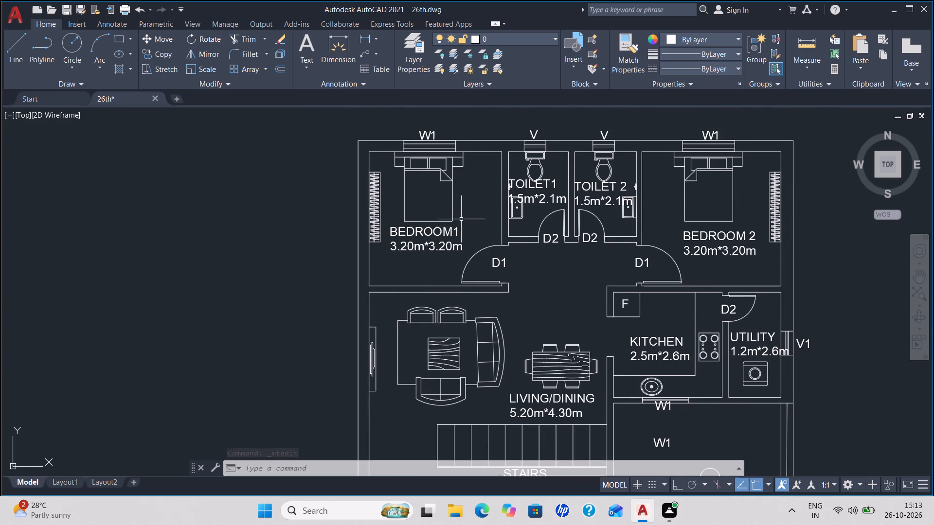
click(437, 232)
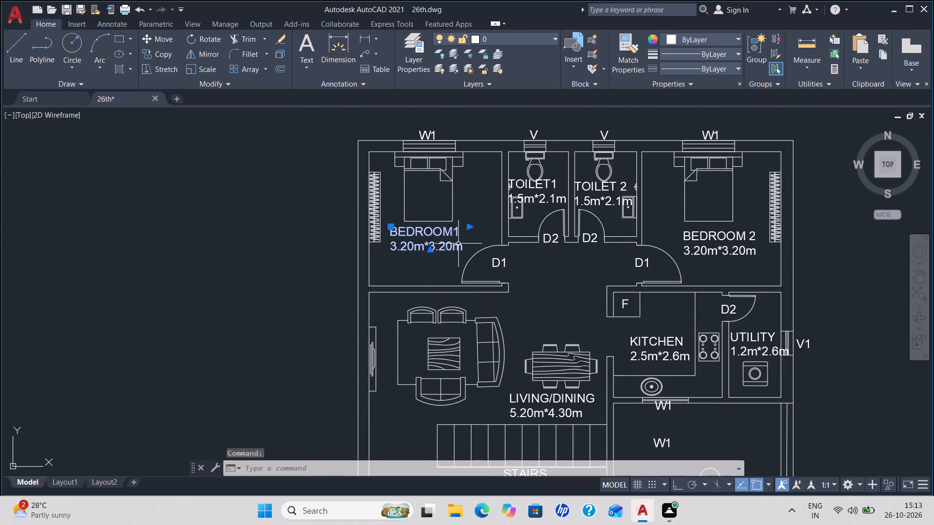
right_click(450, 245)
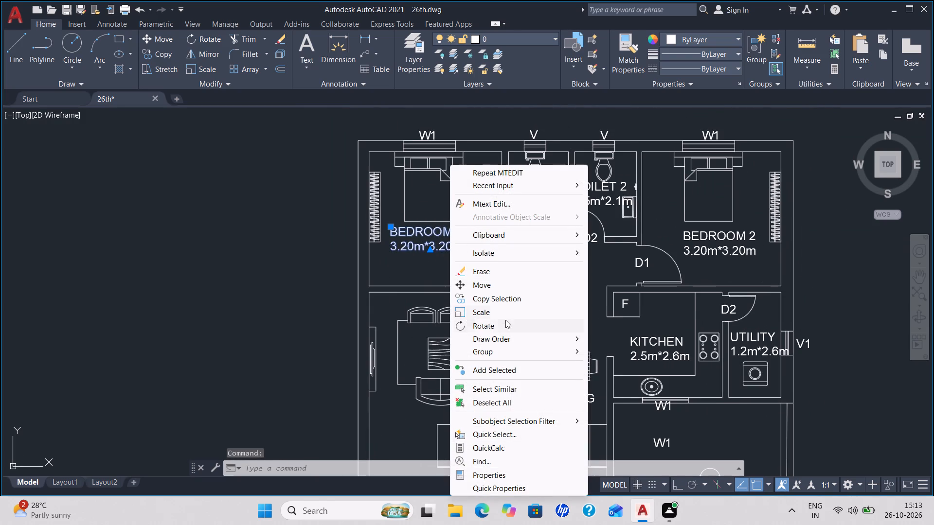
click(491, 476)
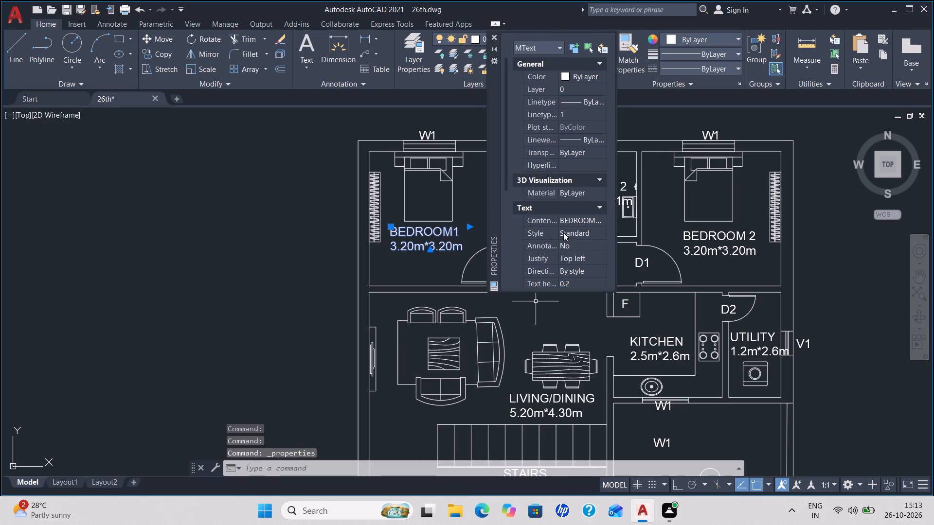
scroll(561, 233, down, 2)
click(590, 164)
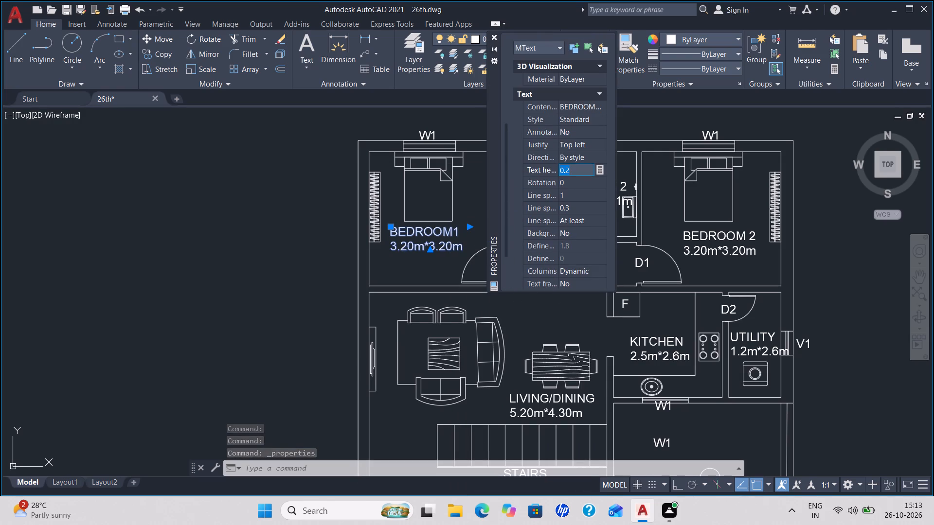
key(Delete)
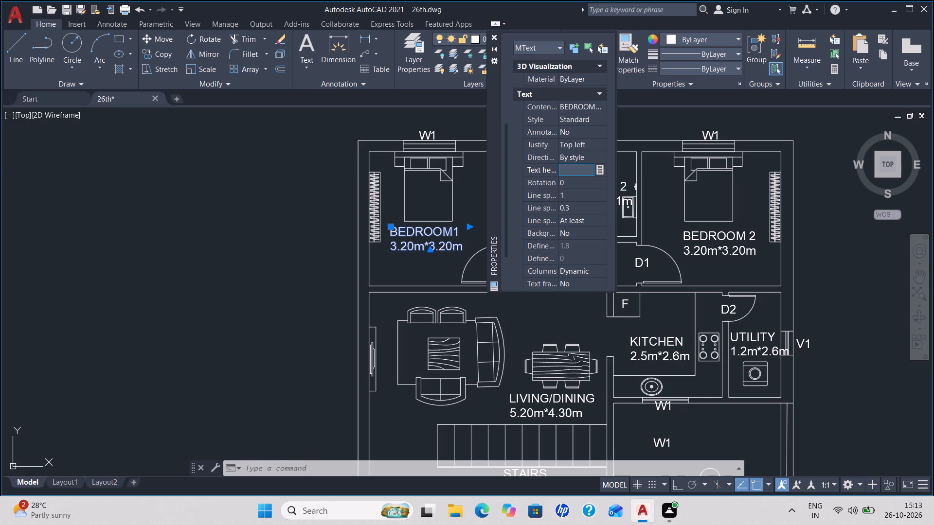
text(0.1)
click(287, 221)
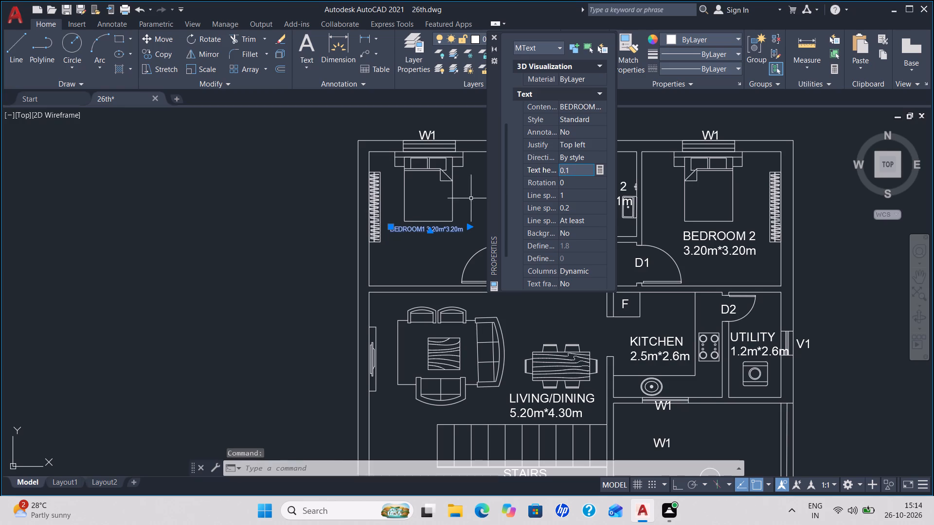
Set the BEDROOM1 label's text height to 0.15 and close its properties.
click(570, 171)
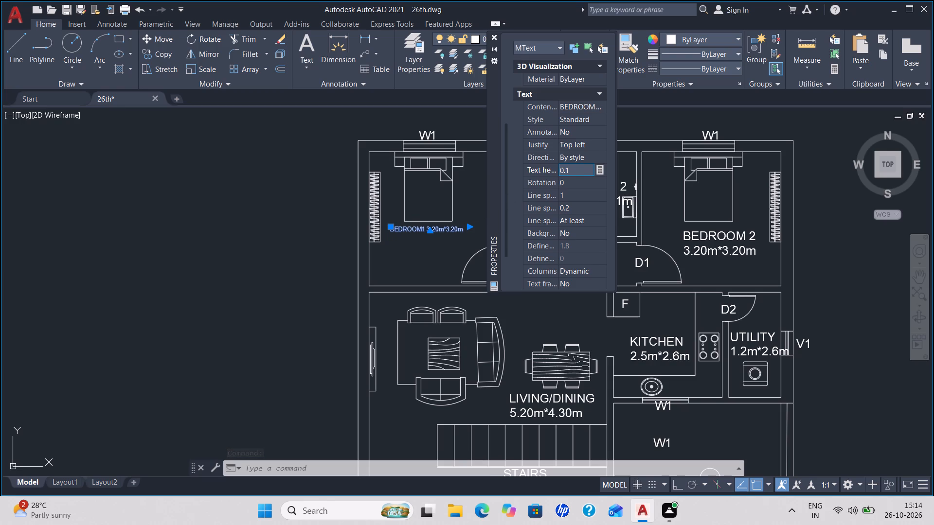
key(BackSpace)
text(15)
click(292, 248)
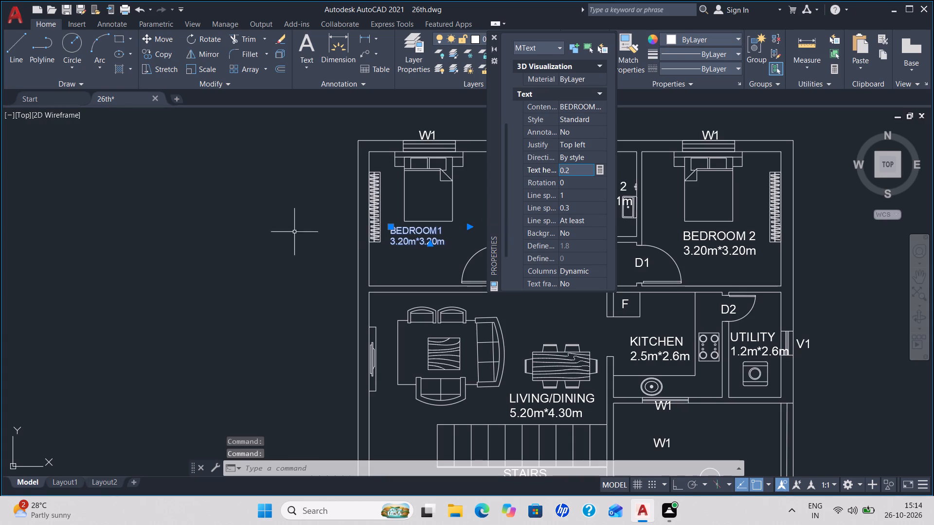
click(226, 233)
key(Escape)
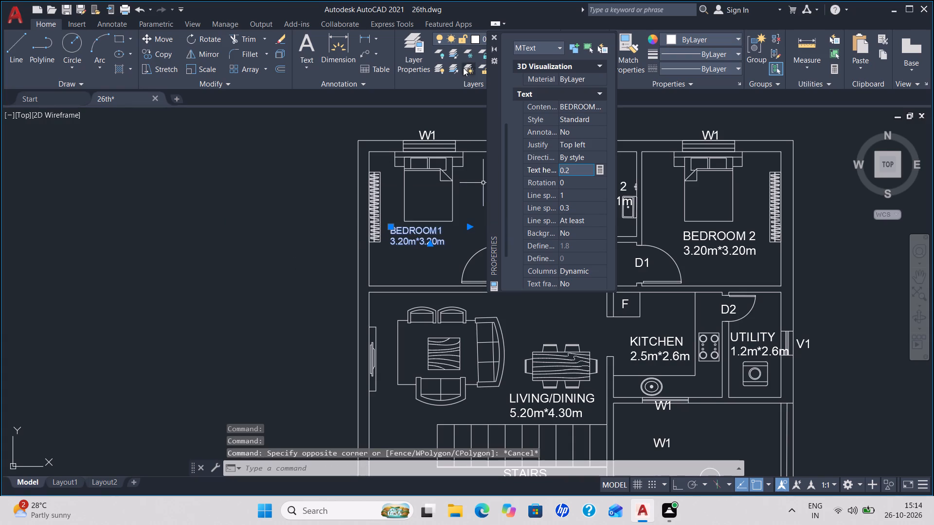
click(493, 35)
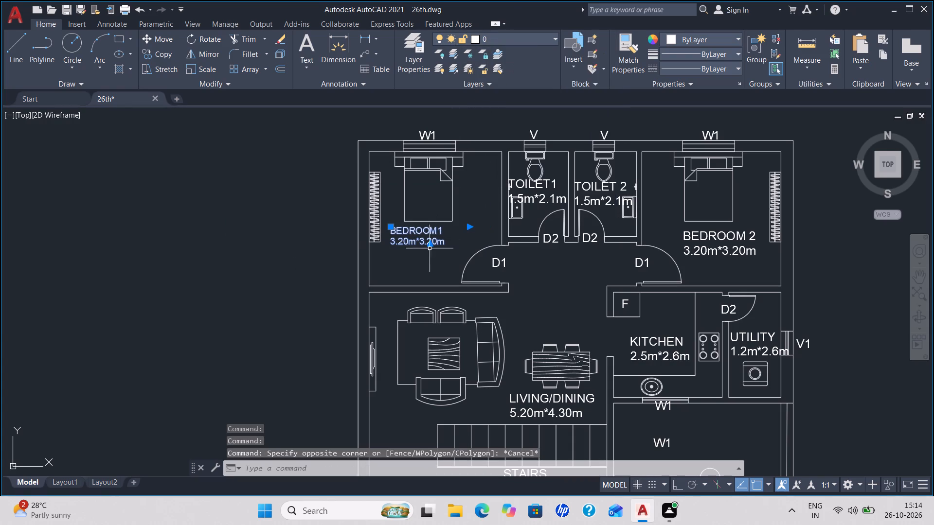
Match the BEDROOM1 label's properties onto both bedroom W1 window labels and the V label above TOILET1.
text(MA)
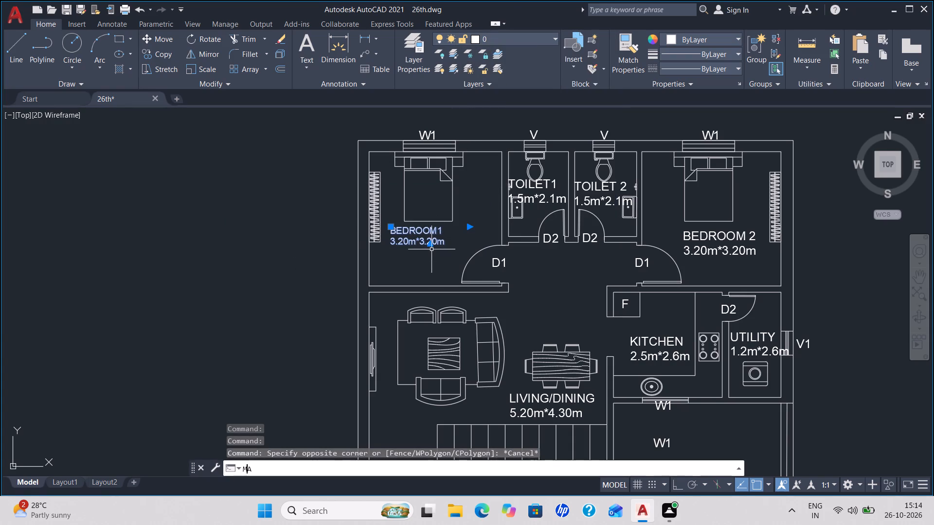
key(Return)
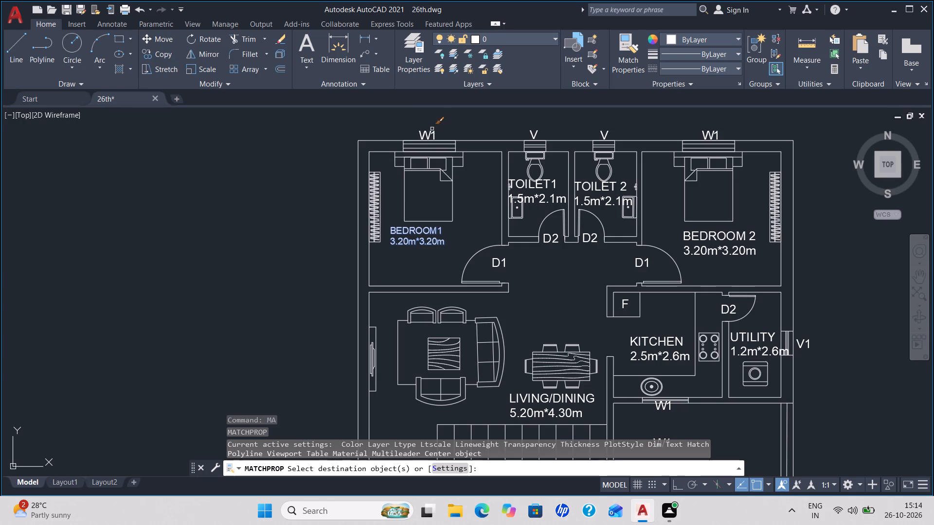
click(428, 134)
click(534, 136)
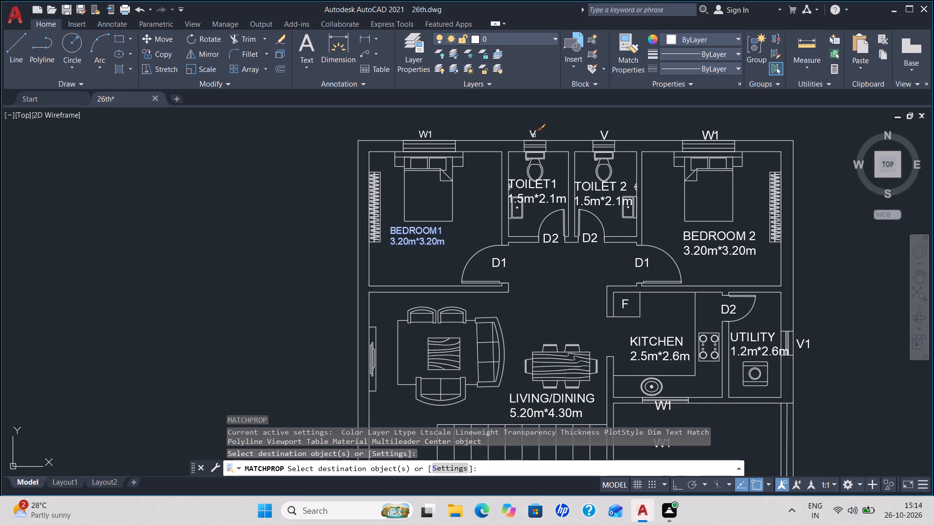
drag(613, 138, 628, 138)
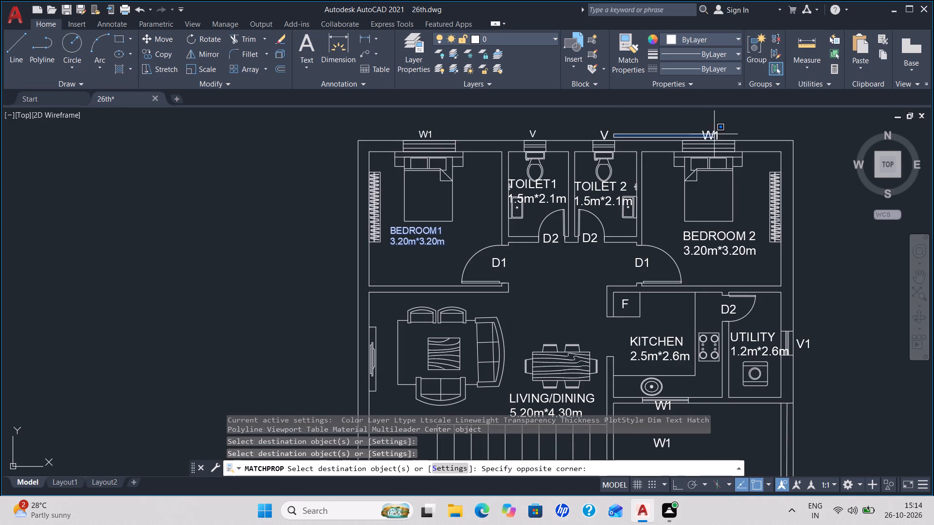
click(713, 133)
click(712, 133)
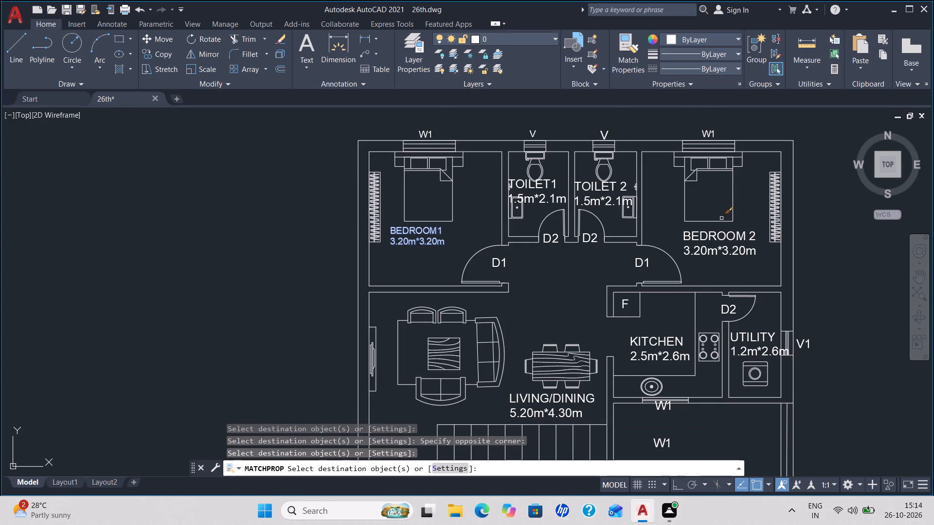
Match the same properties onto the BEDROOM 2, TOILET 2 and TOILET1 labels and the toilet D2 and bedroom D1 door labels.
click(725, 239)
click(601, 187)
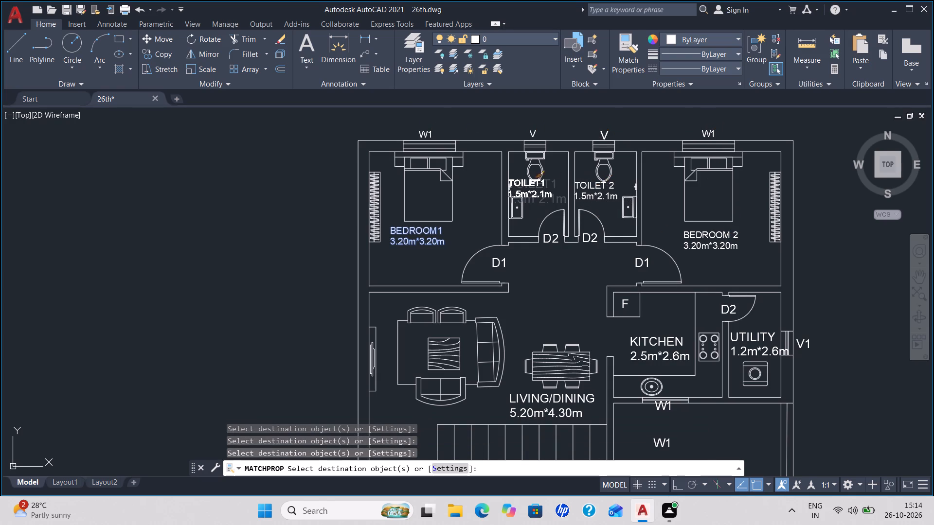
click(527, 183)
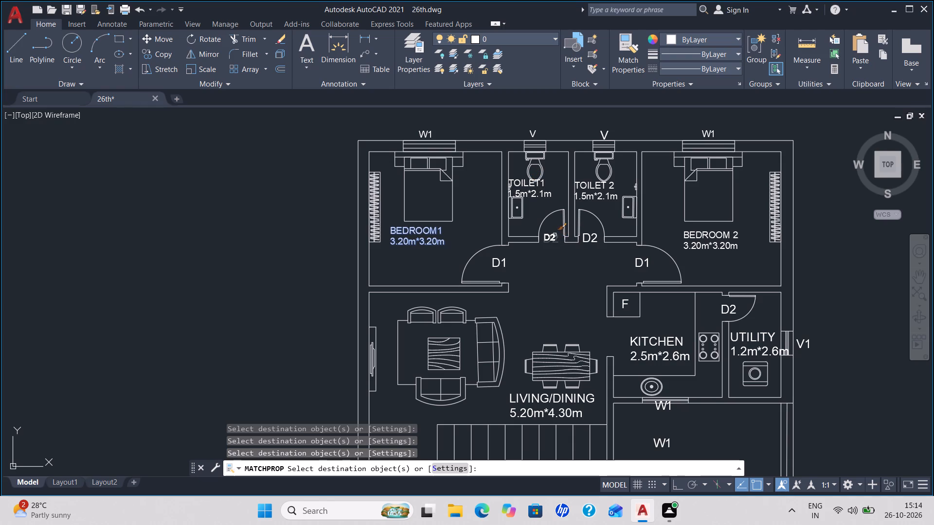
click(555, 235)
click(591, 235)
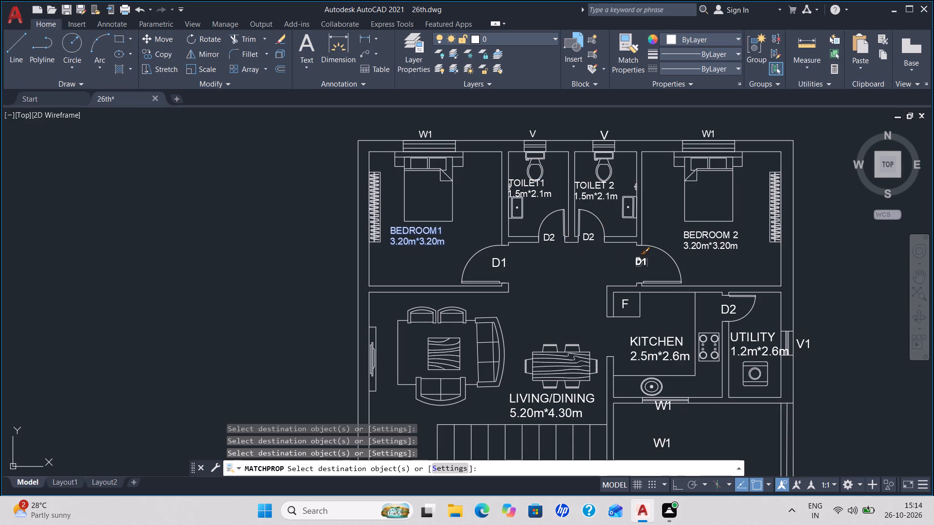
click(639, 259)
drag(492, 260, 502, 261)
Match the same properties onto the F, KITCHEN, UTILITY, utility-door D2 and V1 labels and the two W1 labels below the kitchen.
click(626, 303)
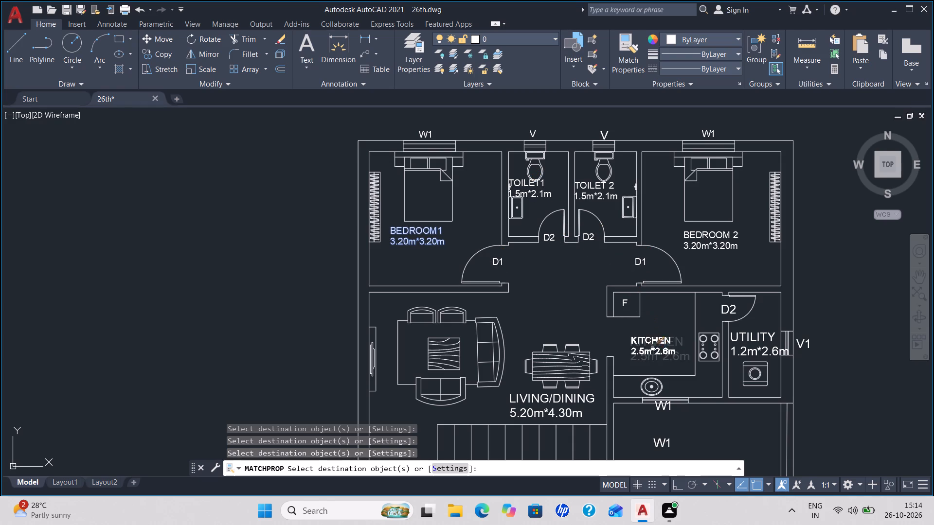
click(658, 357)
click(733, 311)
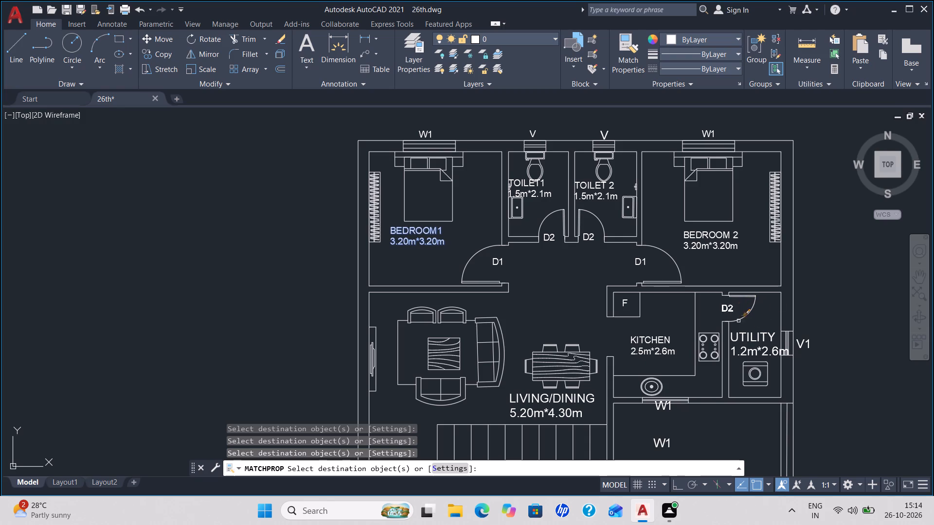
click(756, 344)
click(754, 337)
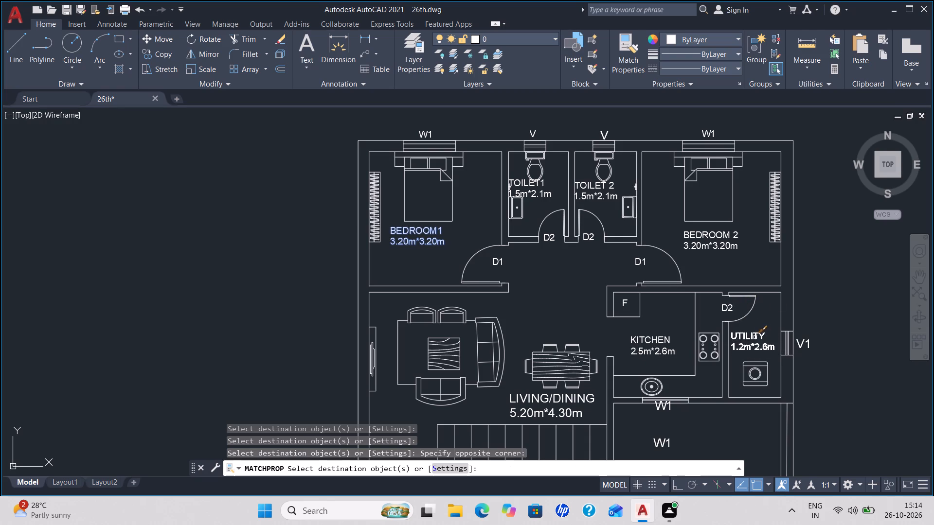
click(800, 346)
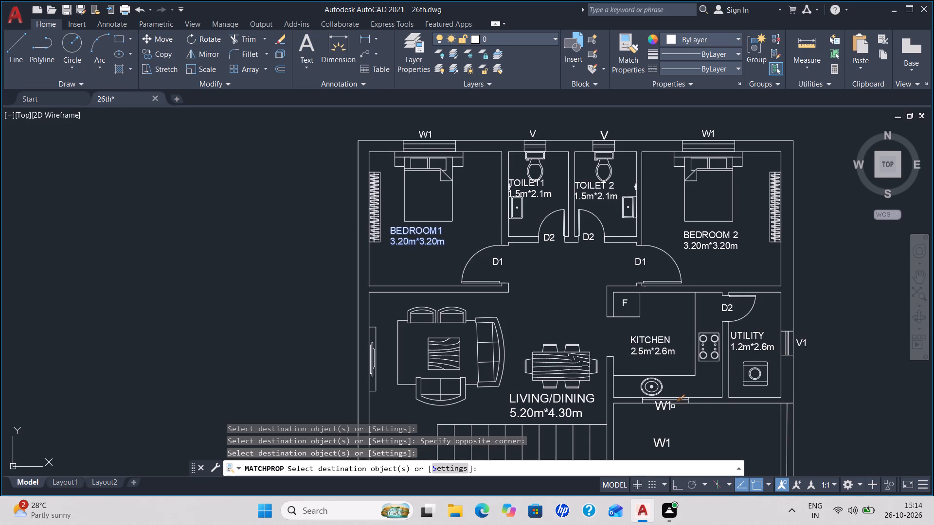
click(660, 409)
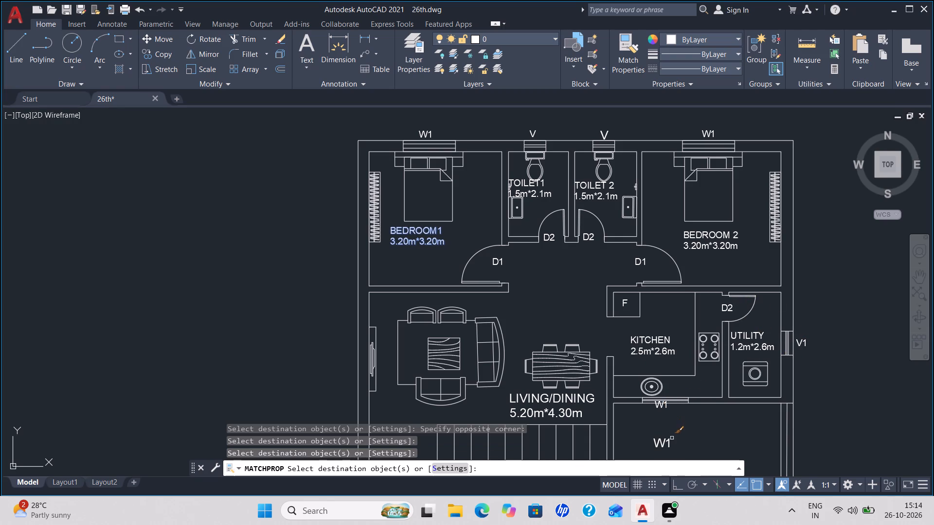
click(664, 443)
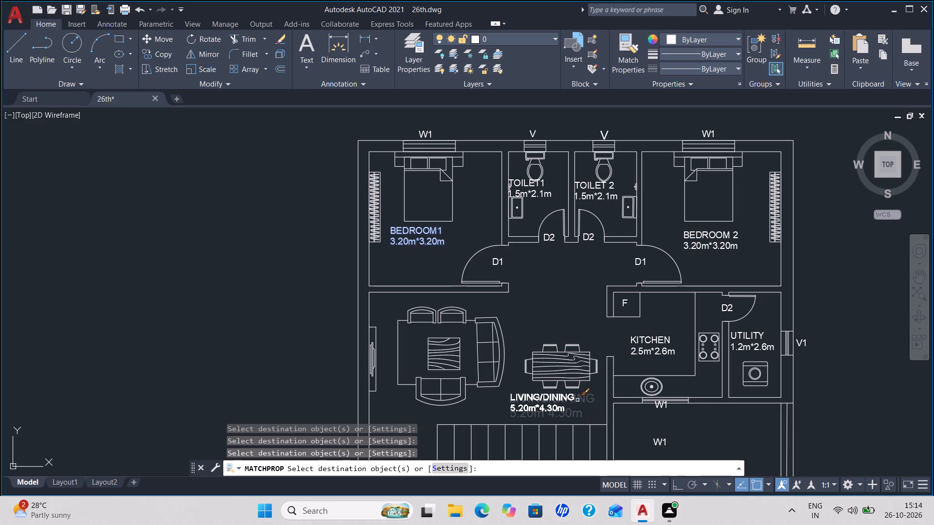
Match the same properties onto the LIVING/DINING, STAIRS and MD labels and end the property matching.
click(577, 400)
scroll(500, 368, down, 1)
middle_drag(513, 402, 513, 238)
click(520, 275)
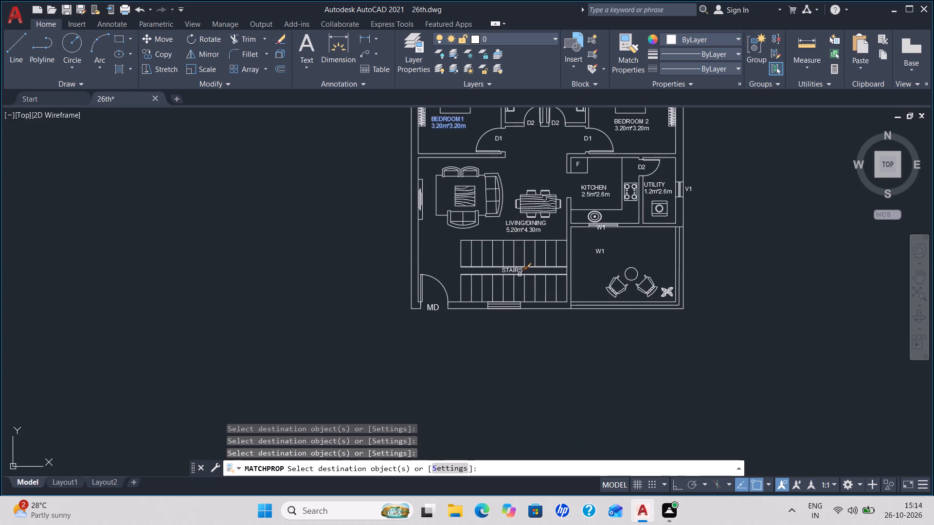
click(434, 311)
key(Escape)
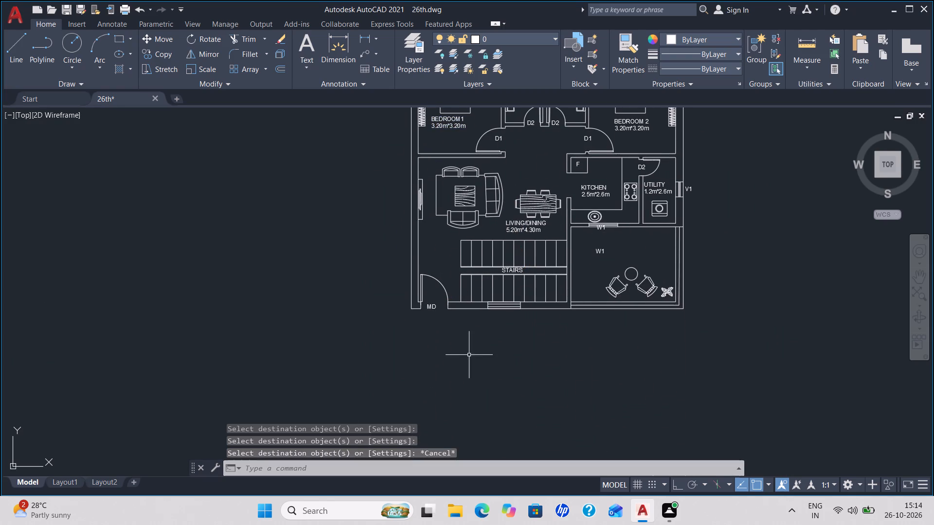
Replace the W1 text above the outdoor chairs with BALCONY and a second line reading 1.5m*2.6m.
scroll(590, 254, up, 3)
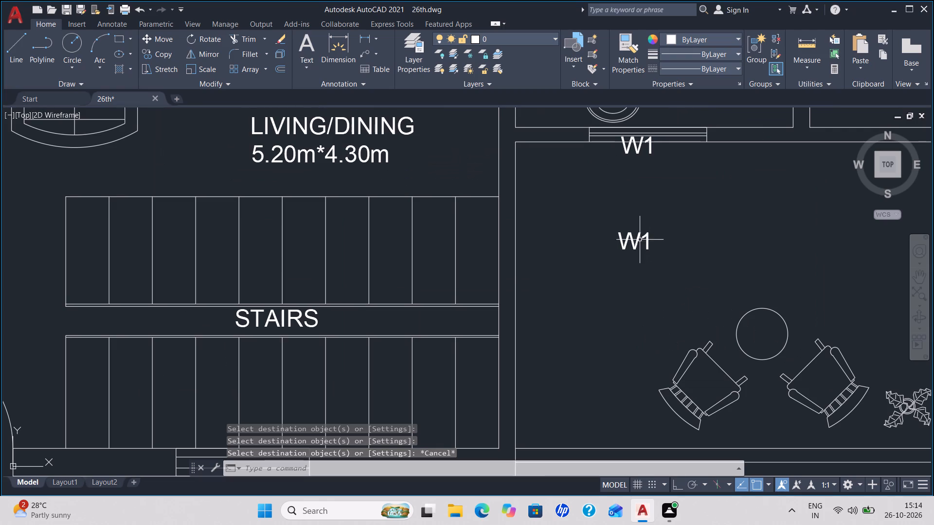
double_click(634, 241)
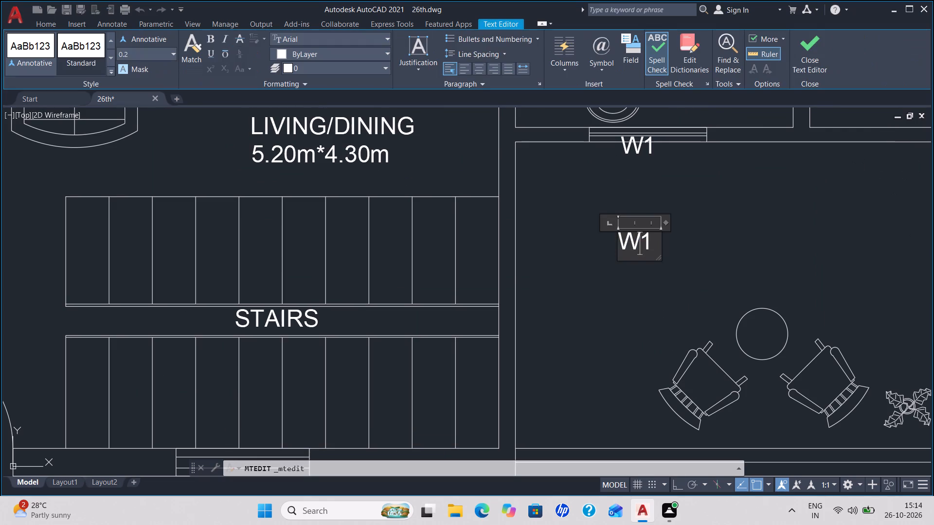
key(Right)
key(BackSpace)
key(BackSpace)
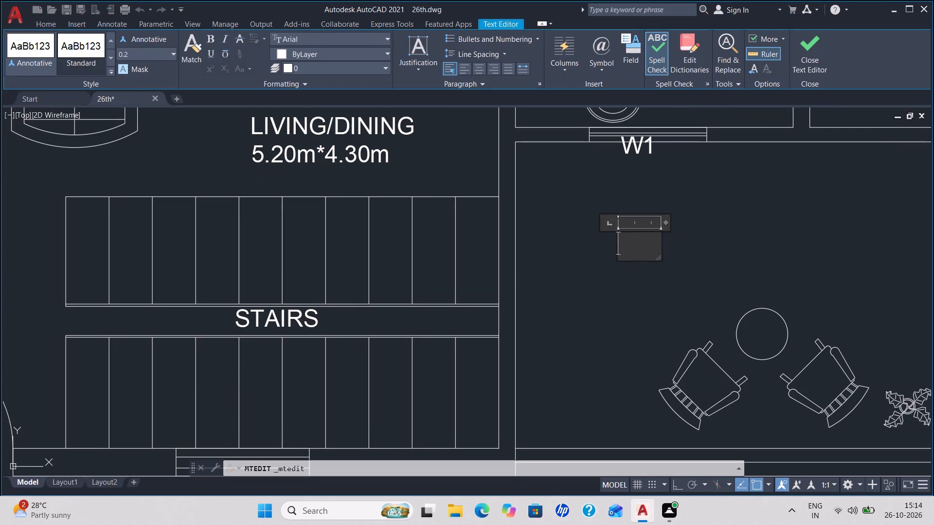
text(BAL)
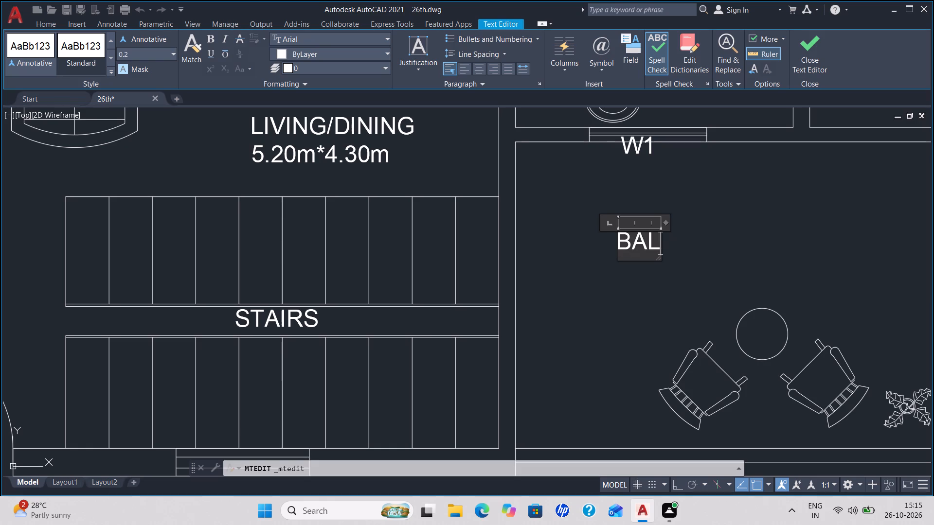
text(CONY)
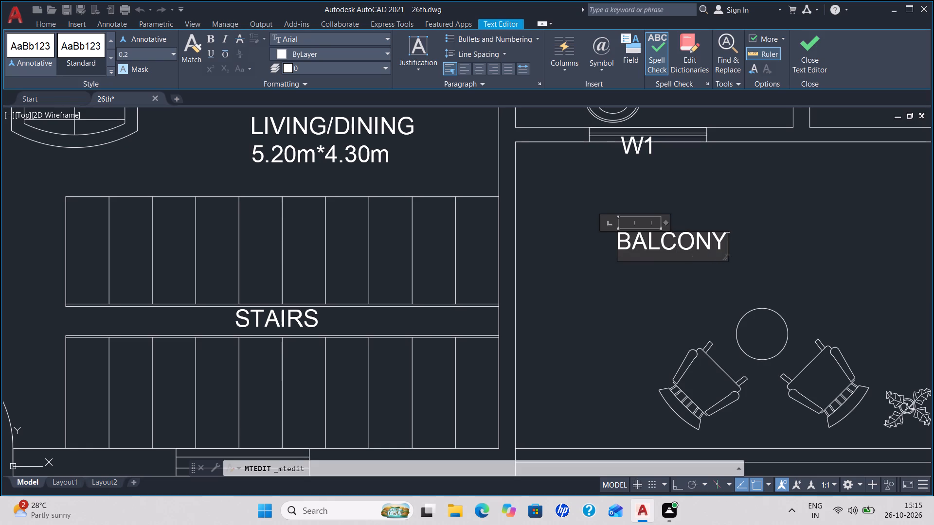
key(Return)
key(1)
text(.5)
text(m*)
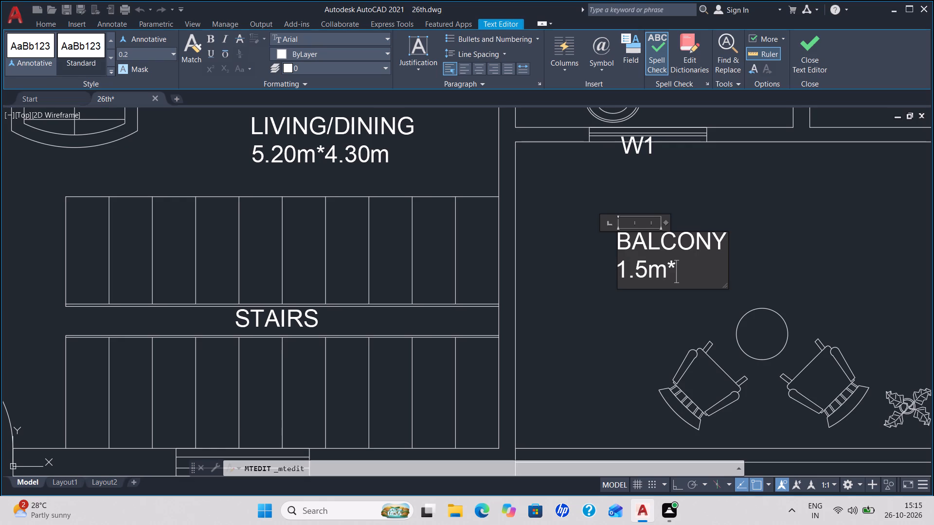
text(2.)
key(6)
key(shift+m)
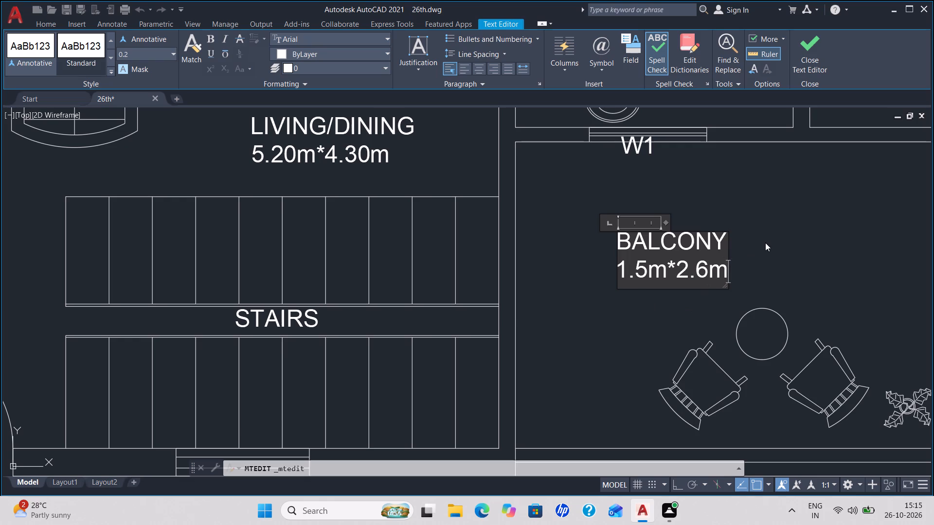
click(619, 331)
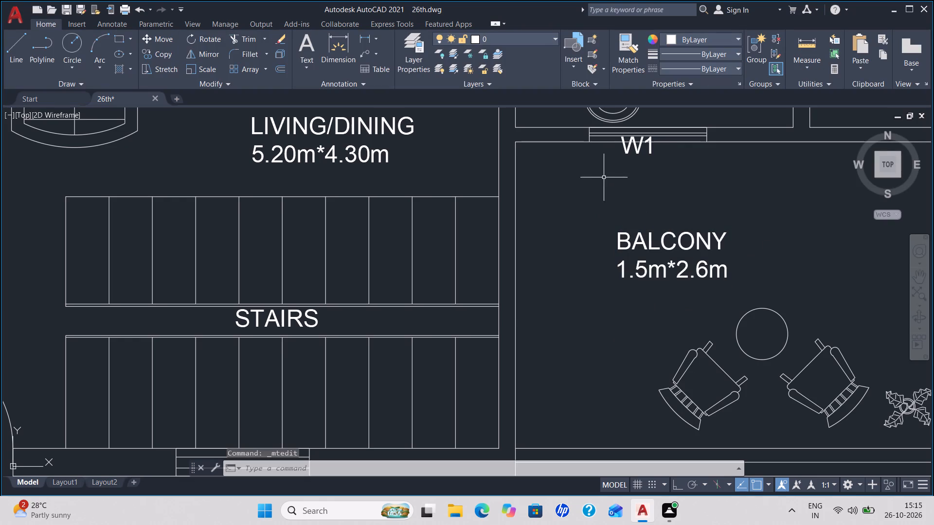
Replace the W1 text at the opening between the kitchen and the balcony with SD.
click(635, 147)
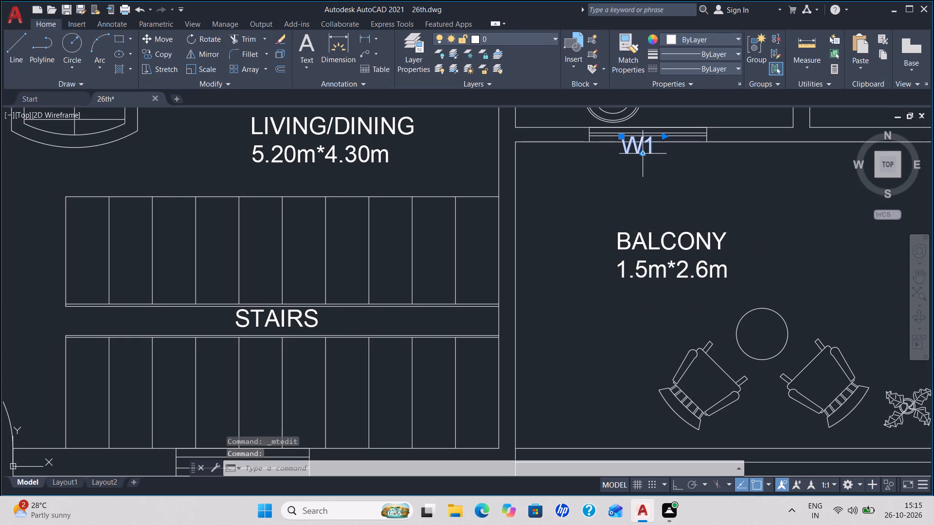
click(640, 145)
double_click(640, 145)
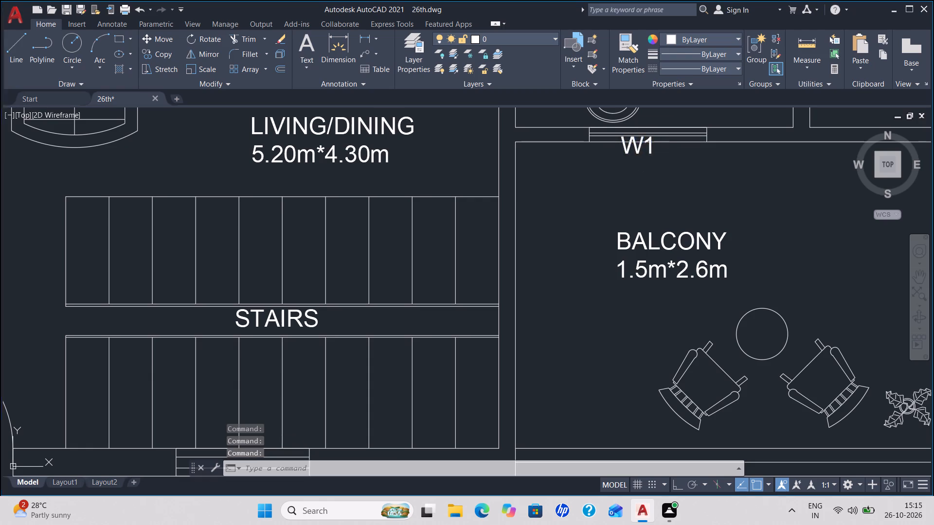
click(654, 143)
key(BackSpace)
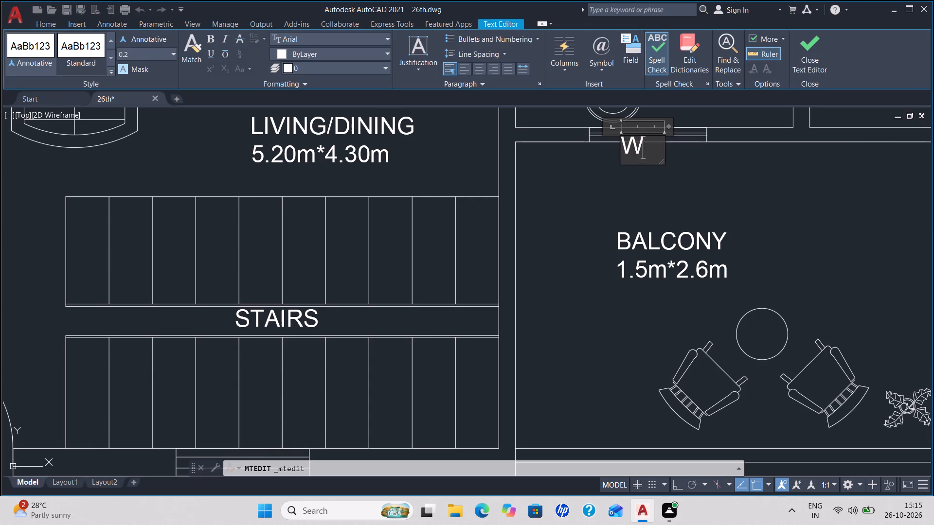
key(BackSpace)
text(SD)
click(673, 176)
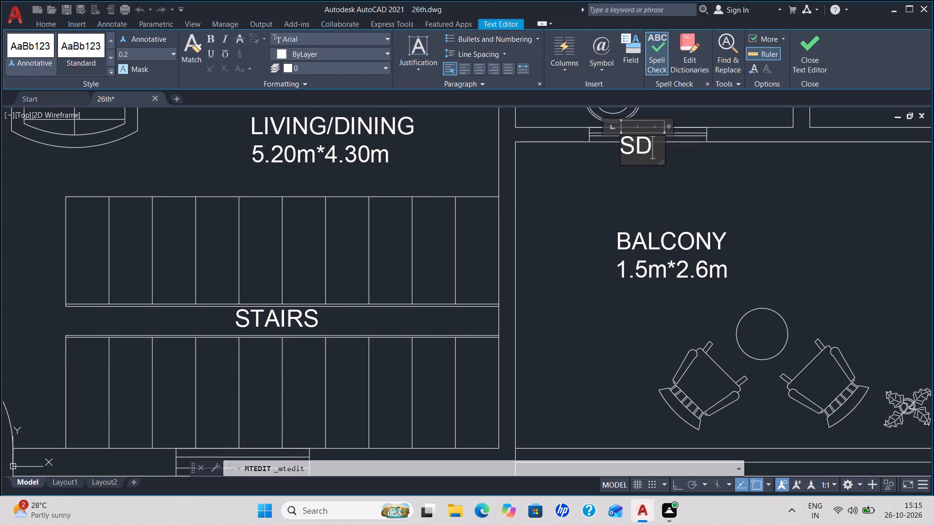
Shift the SD label slightly down so it sits clear below the balcony's upper wall line.
click(629, 146)
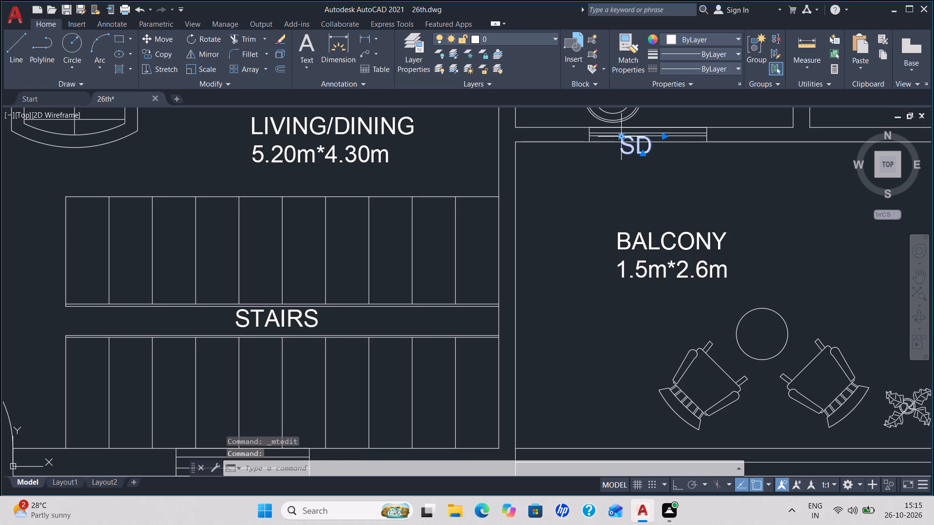
click(621, 135)
click(623, 143)
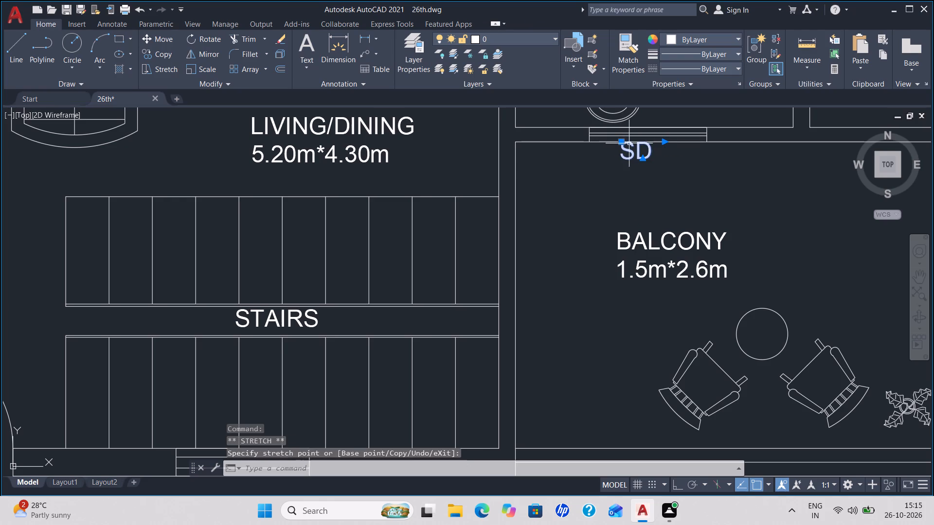
key(Escape)
scroll(676, 200, down, 1)
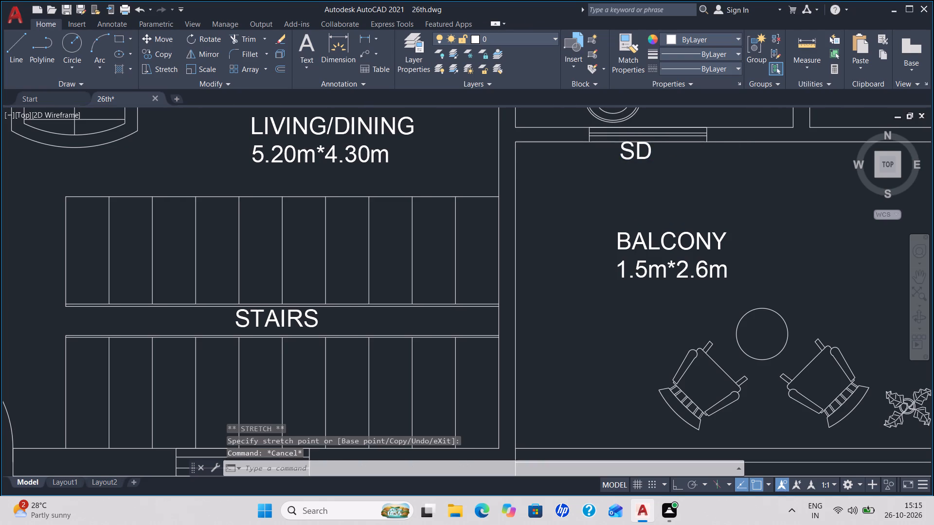
Move the TOILET 2 label slightly right and down so it sits clear of the wall between the two toilets.
scroll(675, 200, down, 2)
middle_drag(700, 160, 597, 277)
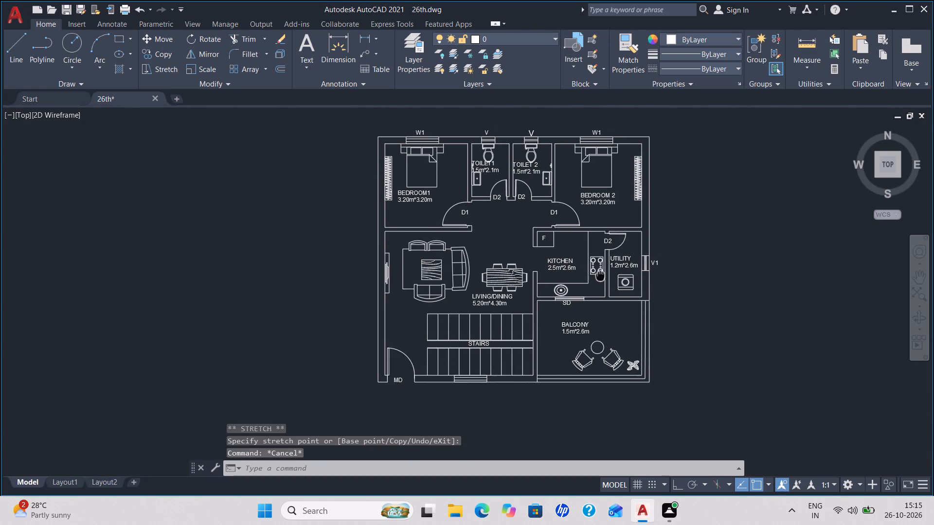
middle_drag(597, 277, 593, 280)
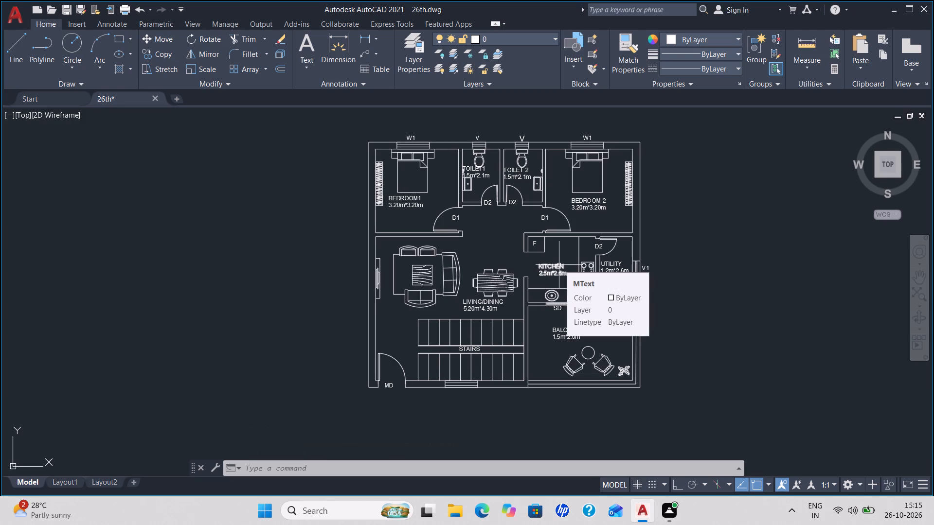
scroll(508, 172, up, 3)
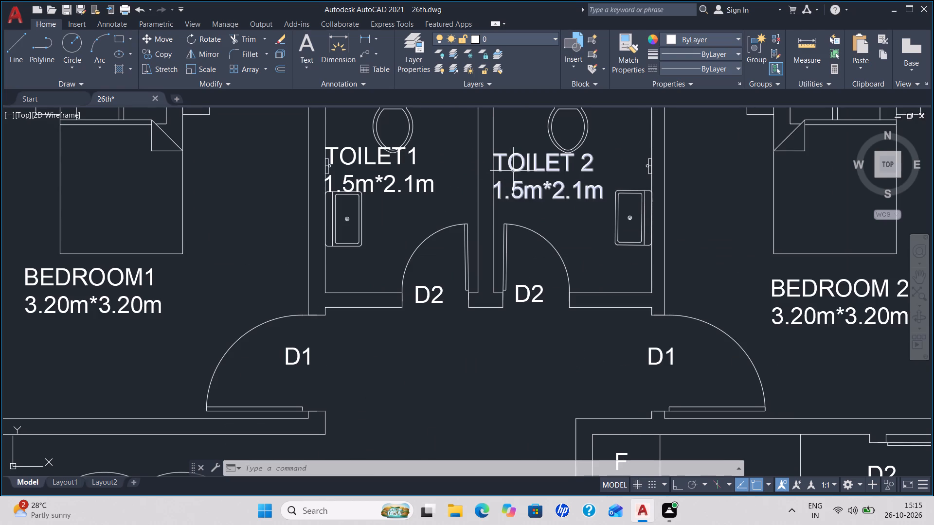
click(513, 171)
click(492, 156)
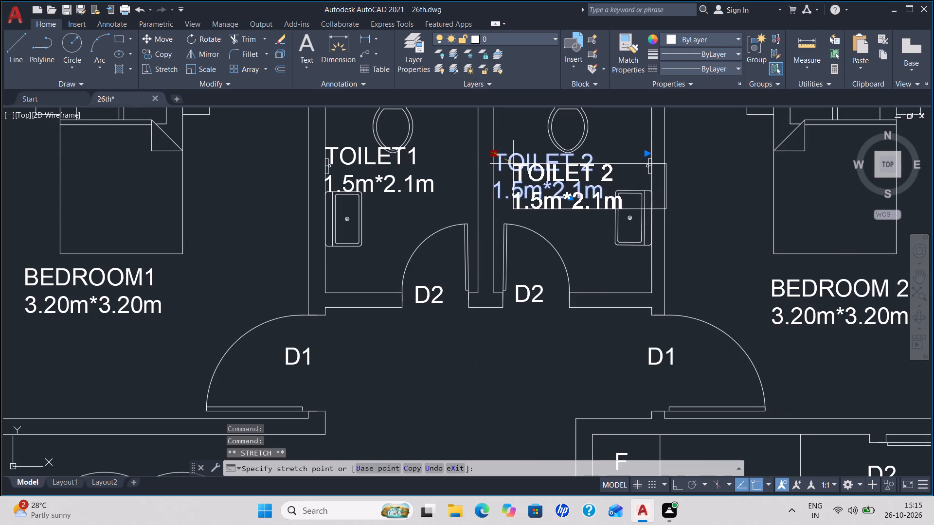
click(510, 161)
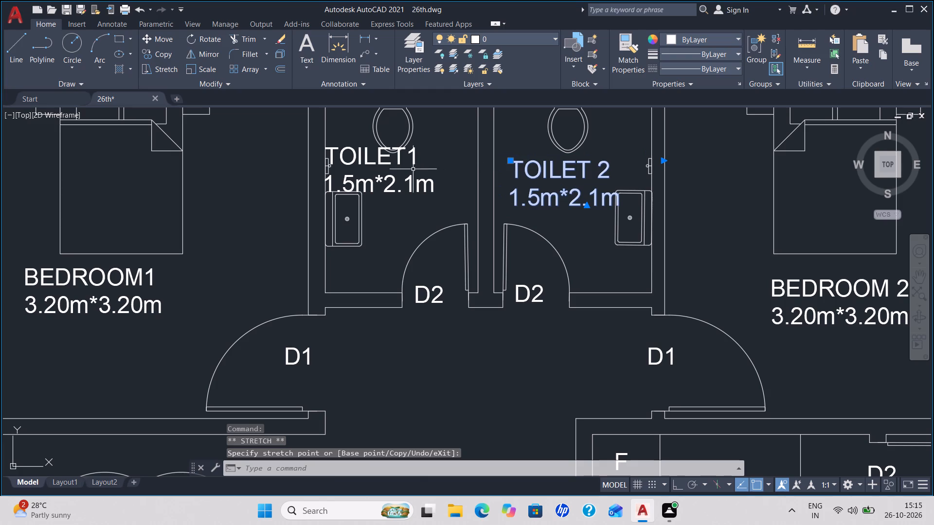
key(Escape)
Move the TOILET1 label slightly right and down, clear of the wall shared with BEDROOM1.
click(355, 162)
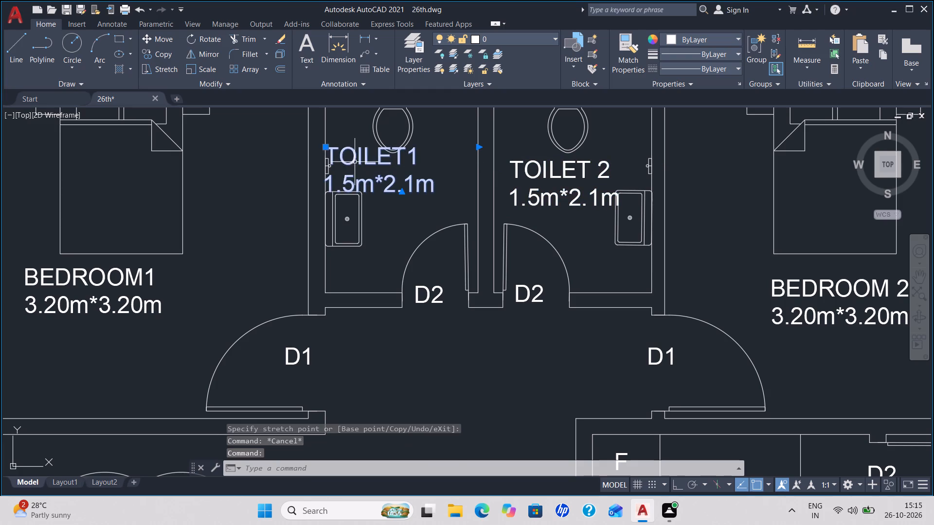
click(326, 146)
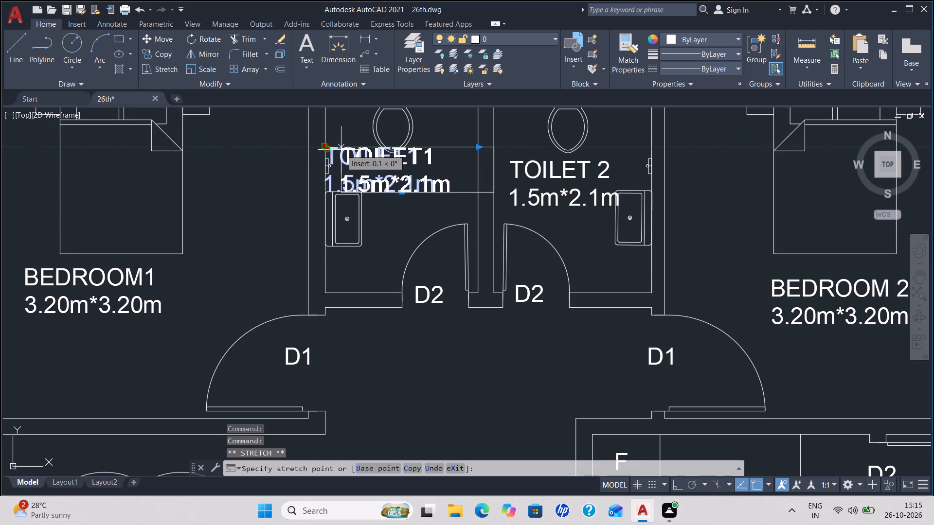
click(348, 157)
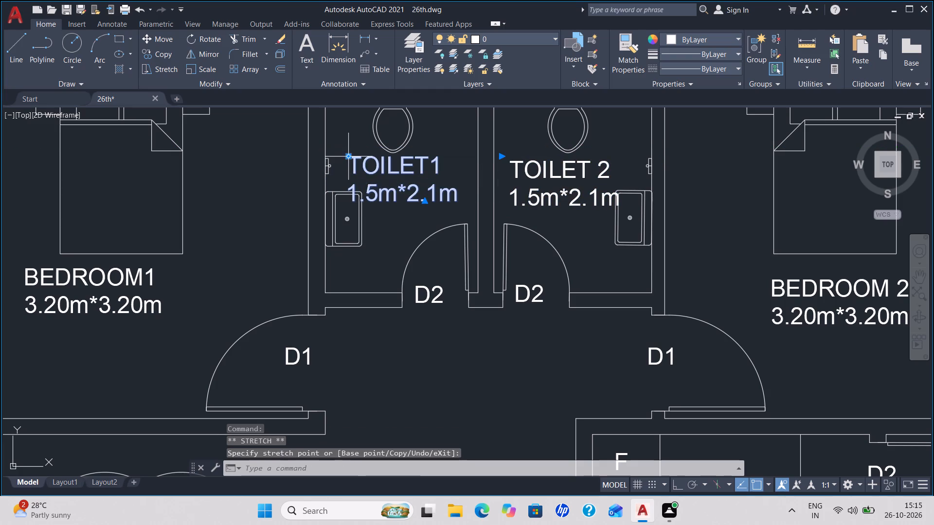
key(Escape)
Save the labelled floor plan drawing under its existing name.
scroll(701, 383, down, 1)
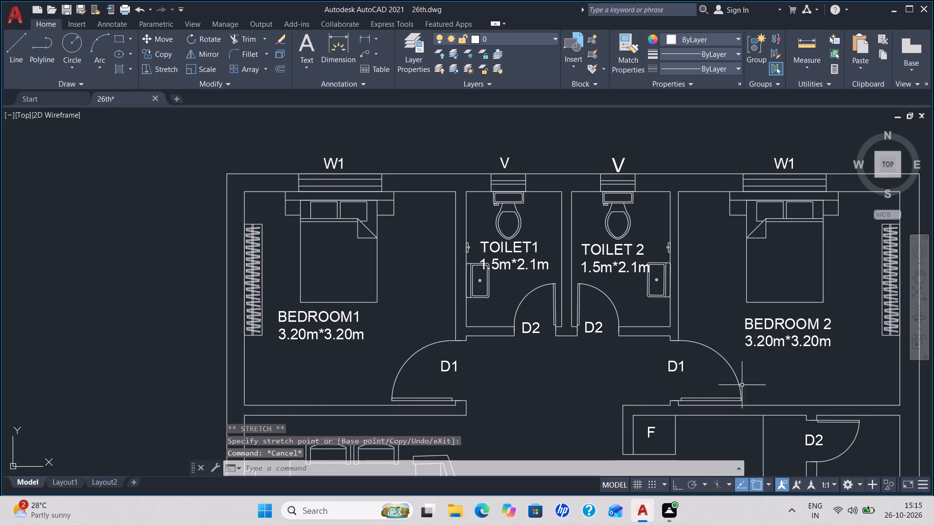
middle_drag(753, 371, 570, 169)
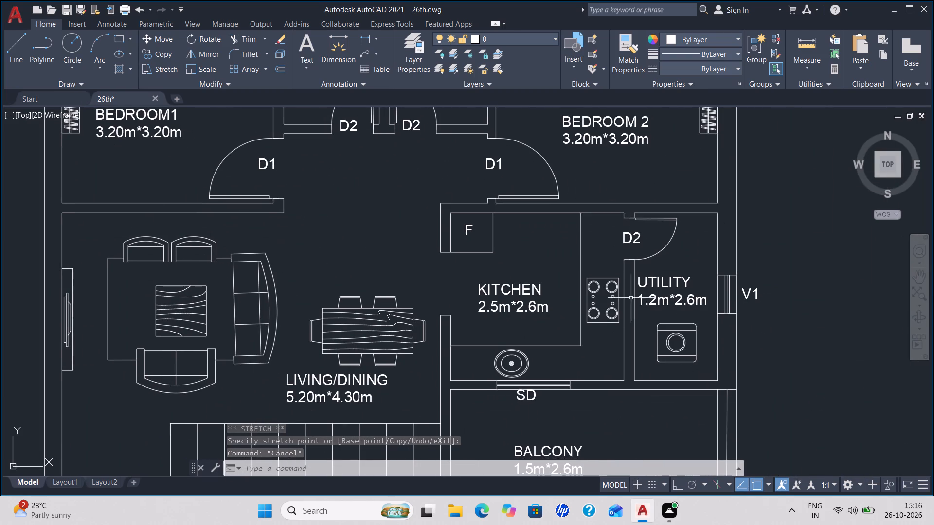
middle_drag(573, 303, 586, 173)
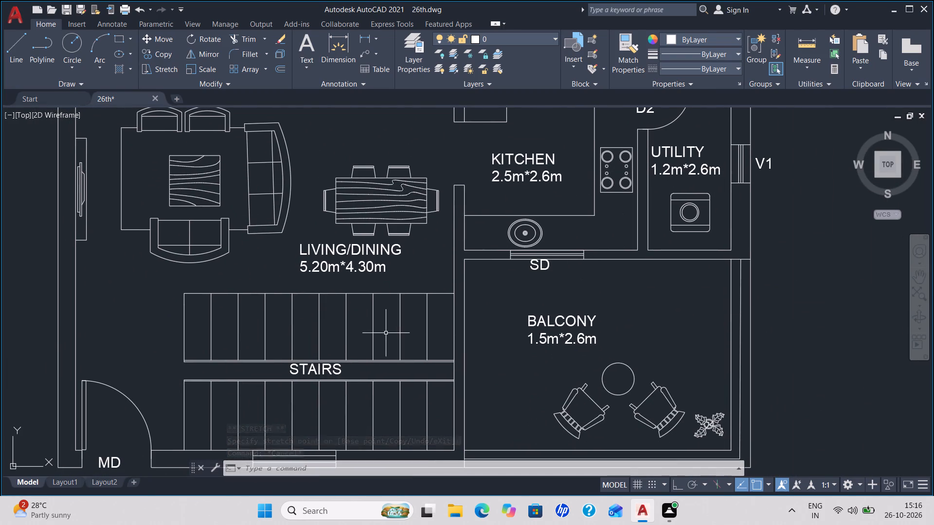
scroll(382, 315, down, 2)
middle_drag(351, 199, 412, 218)
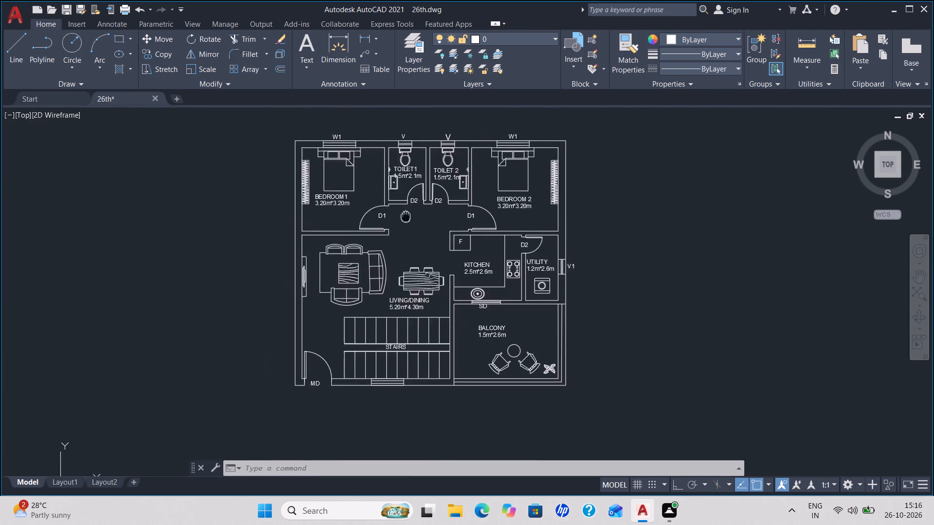
middle_drag(412, 218, 485, 239)
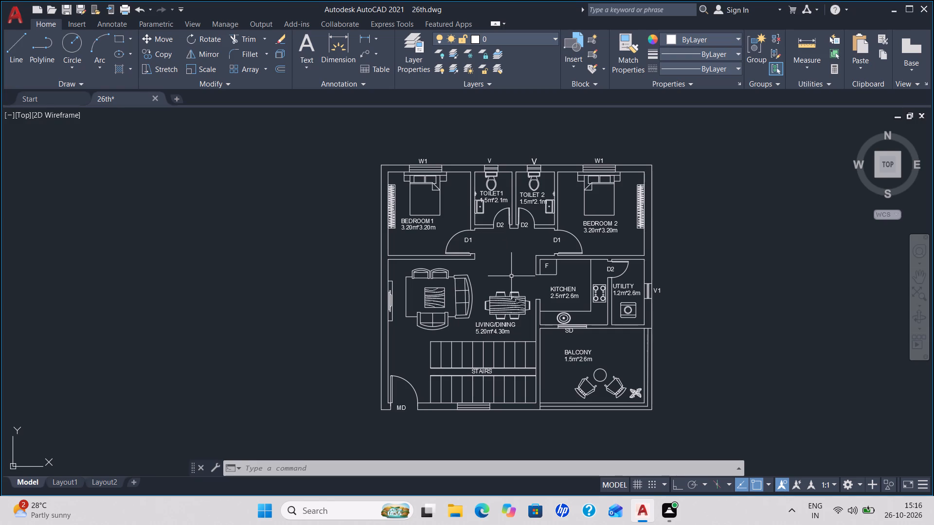
key(ctrl+s)
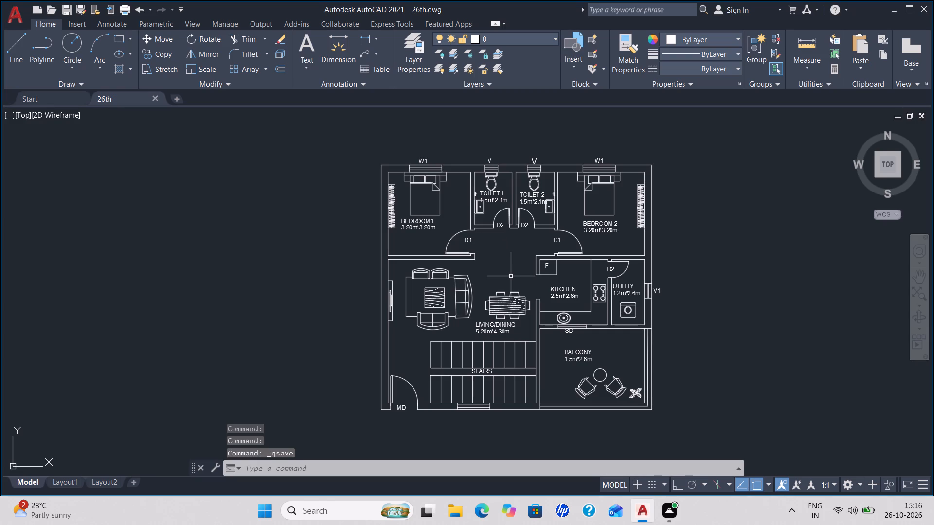
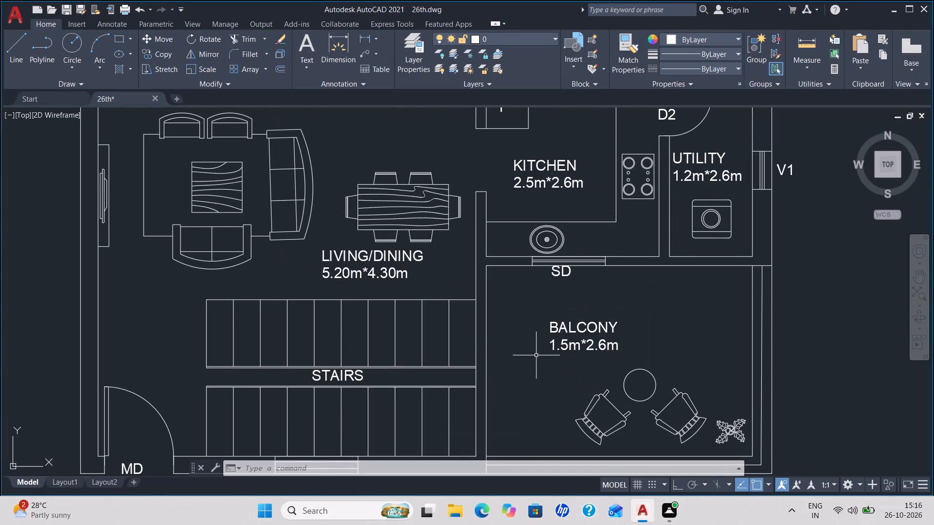
Move the kitchen sink slightly left along the counter above the sliding door.
scroll(487, 337, down, 1)
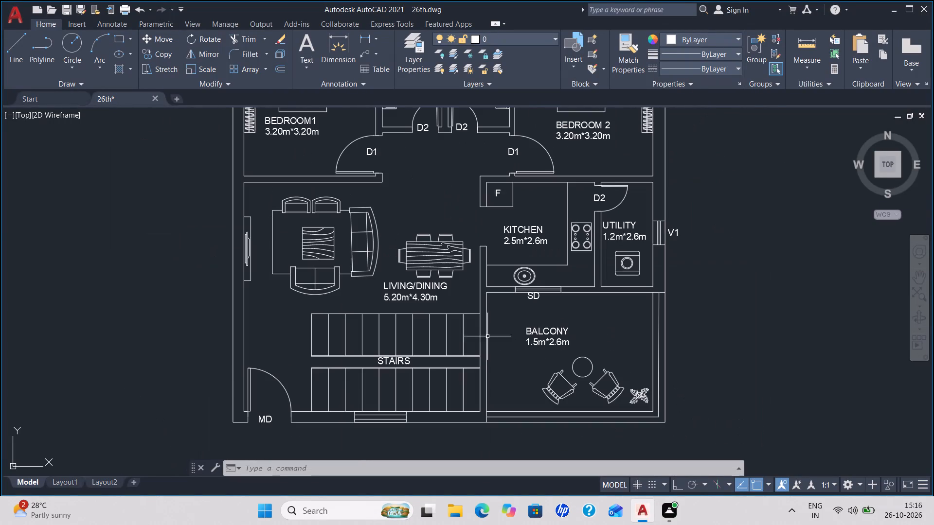
middle_drag(581, 264, 493, 294)
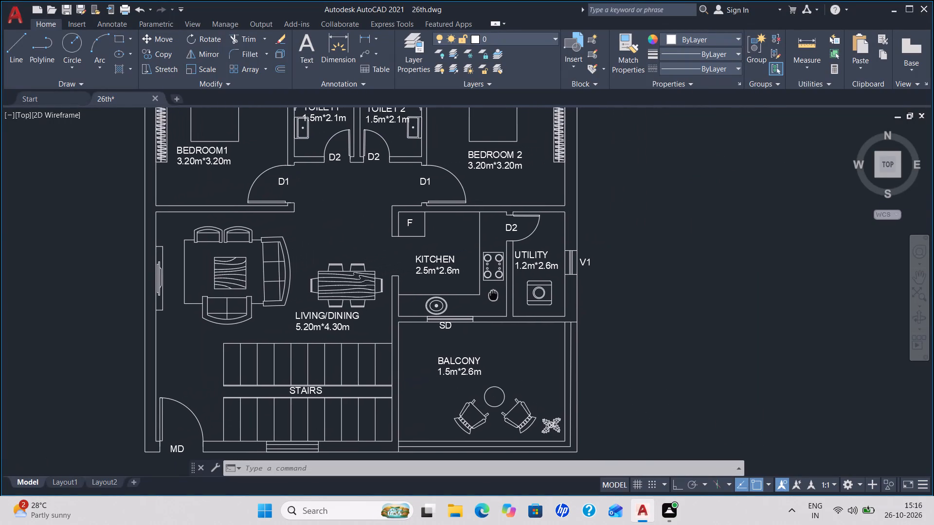
middle_drag(493, 294, 491, 295)
scroll(441, 299, up, 1)
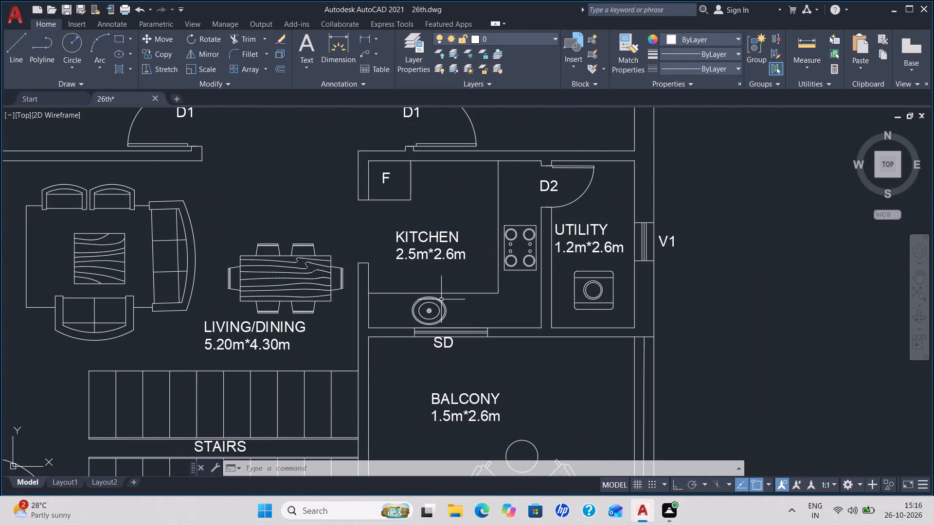
scroll(439, 300, up, 2)
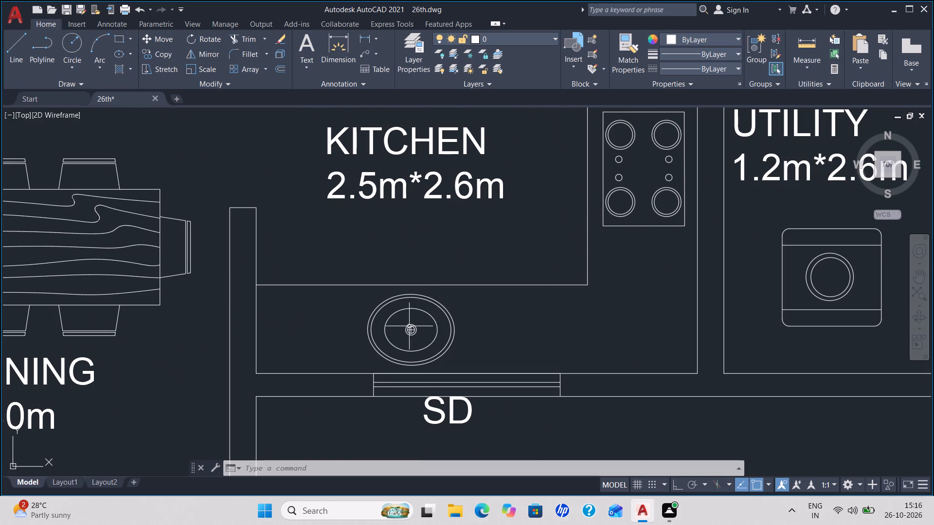
click(409, 331)
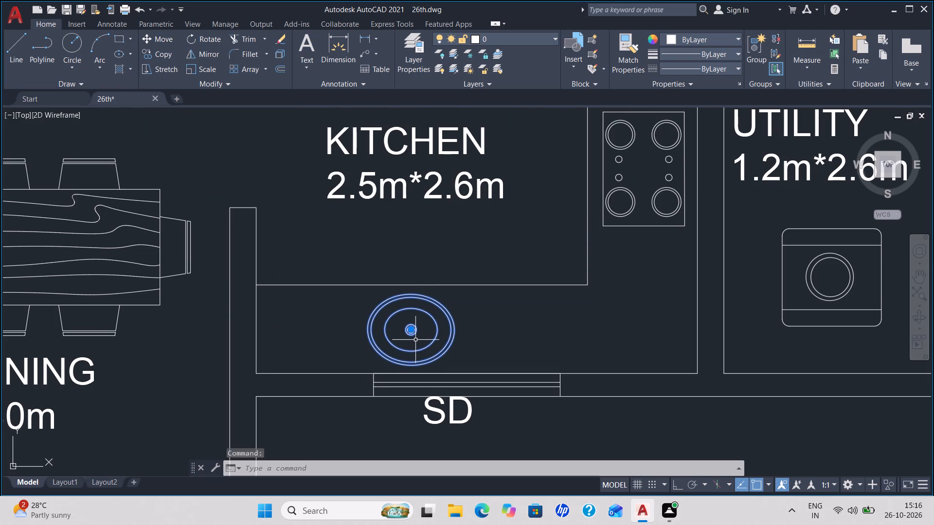
key(space)
click(413, 327)
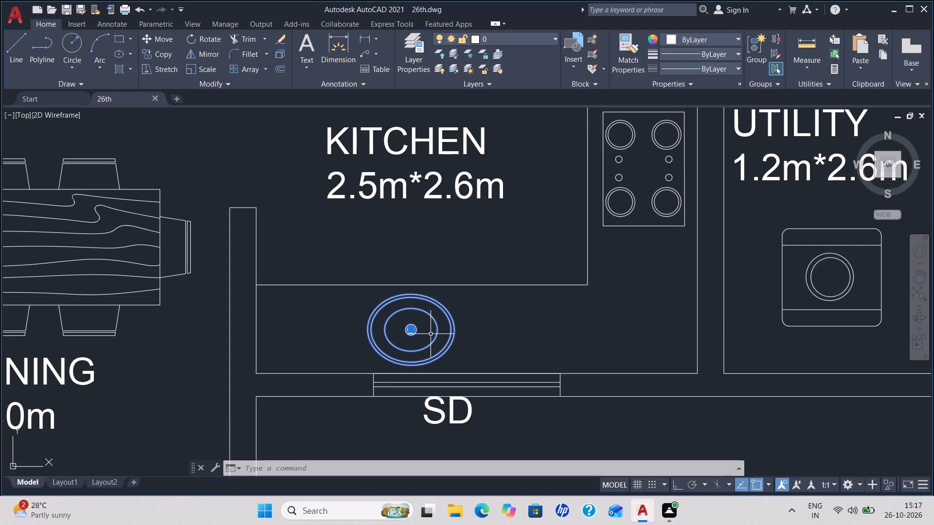
key(m)
key(Return)
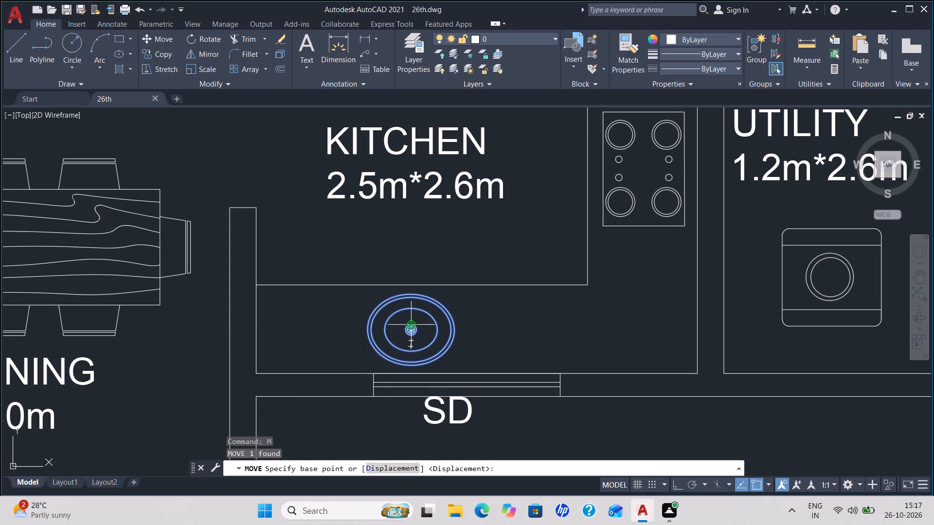
click(414, 321)
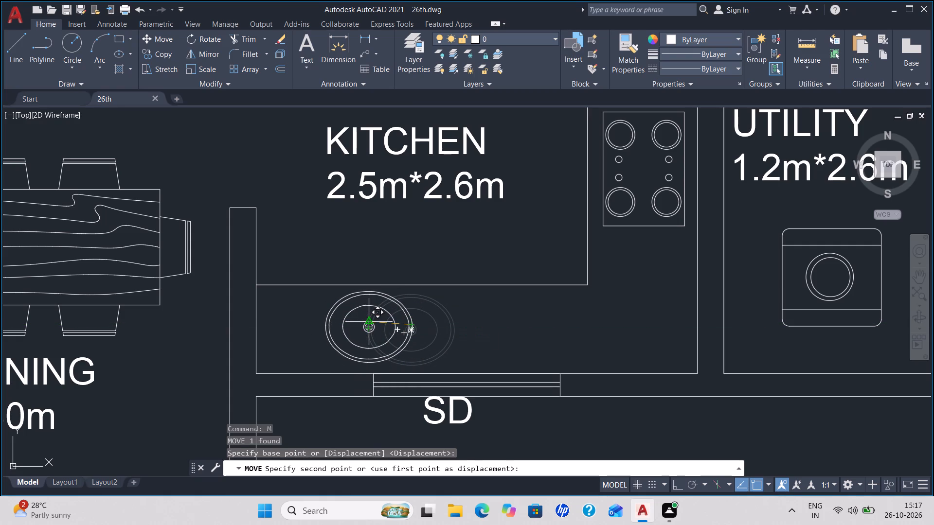
click(370, 325)
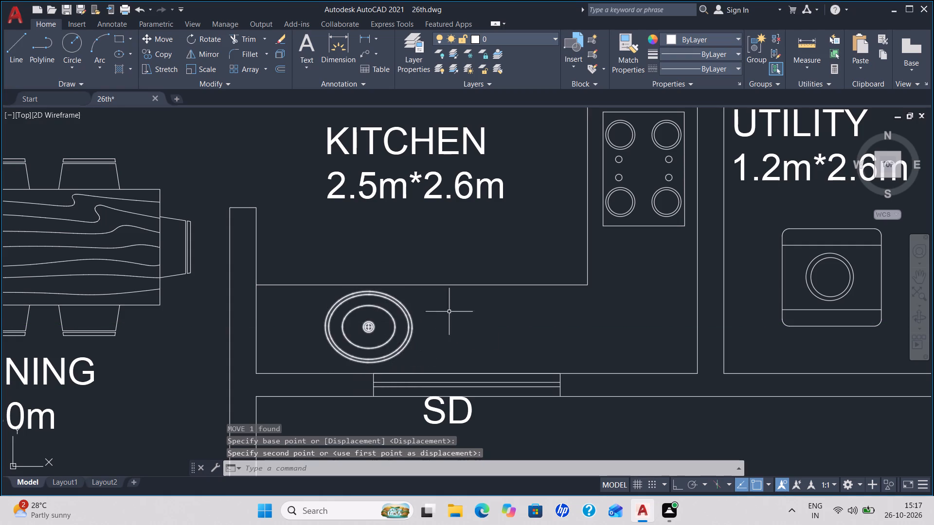
key(Escape)
Move the dining table set slightly up, clear of the LIVING/DINING label.
scroll(451, 295, down, 2)
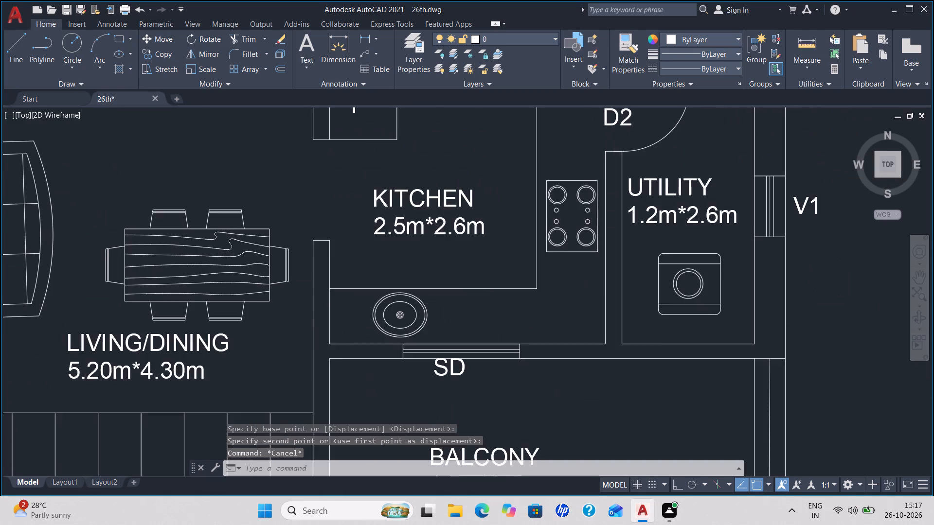
scroll(451, 295, down, 2)
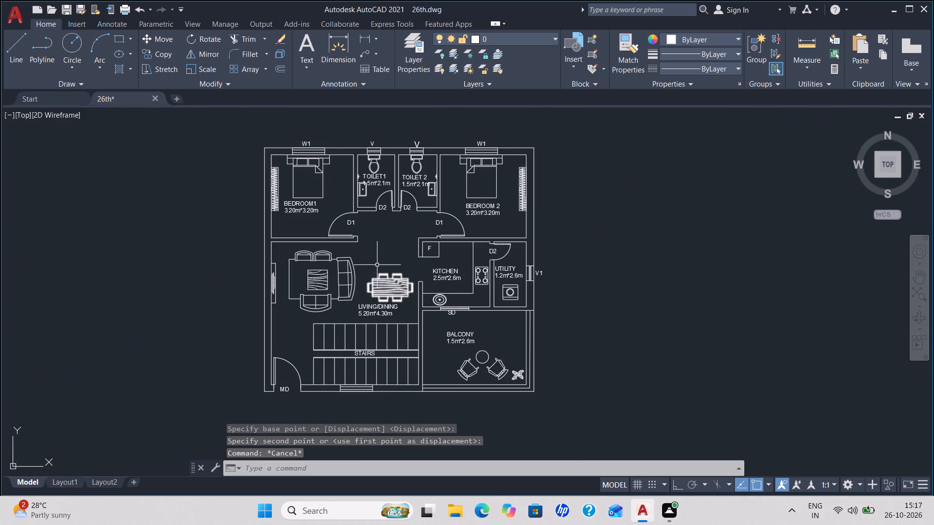
middle_drag(377, 263, 376, 199)
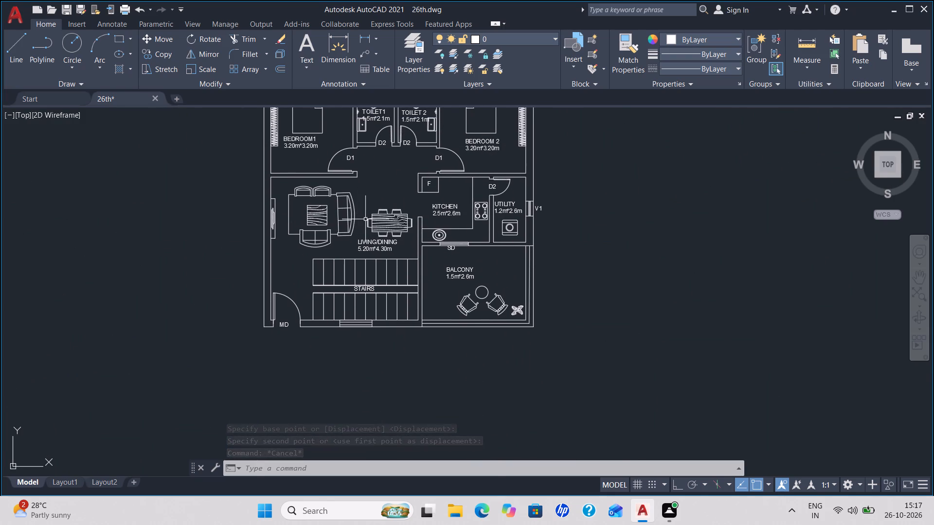
scroll(365, 219, up, 2)
scroll(412, 239, up, 2)
scroll(412, 239, down, 1)
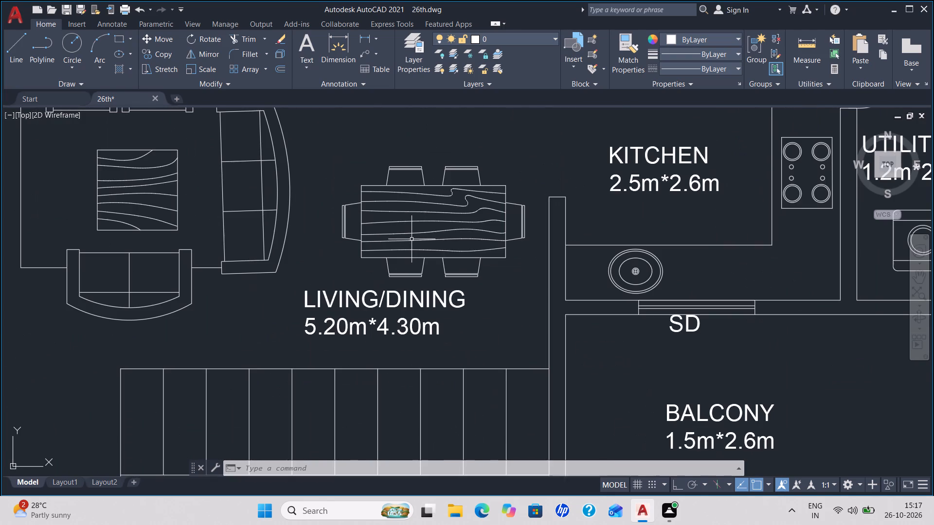
scroll(412, 239, down, 1)
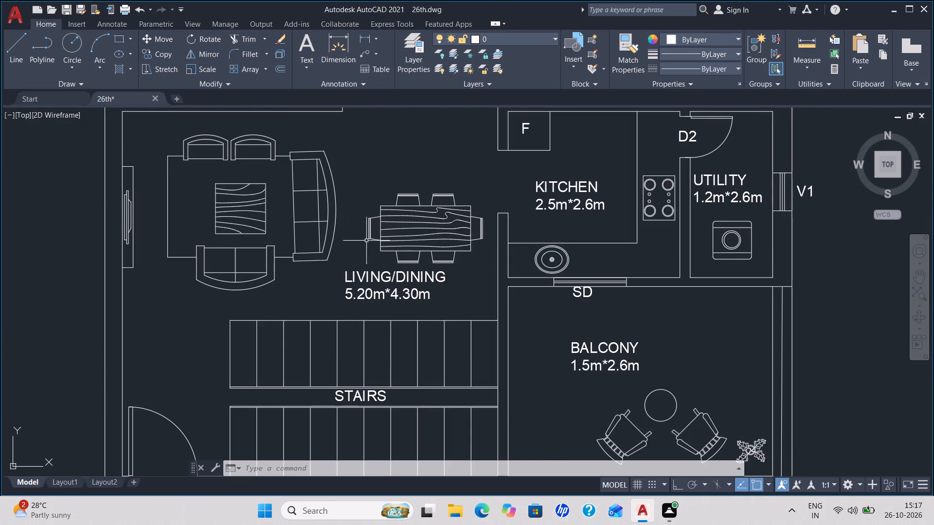
click(433, 232)
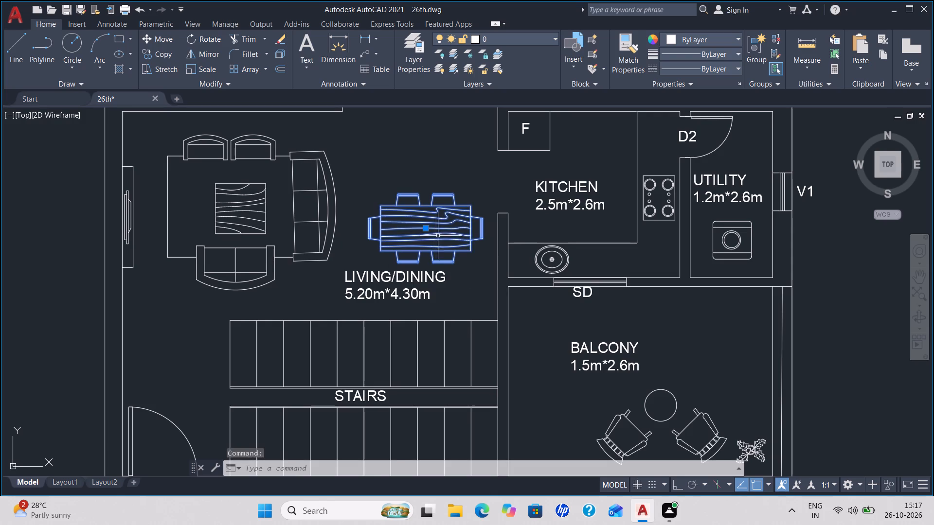
key(space)
click(420, 230)
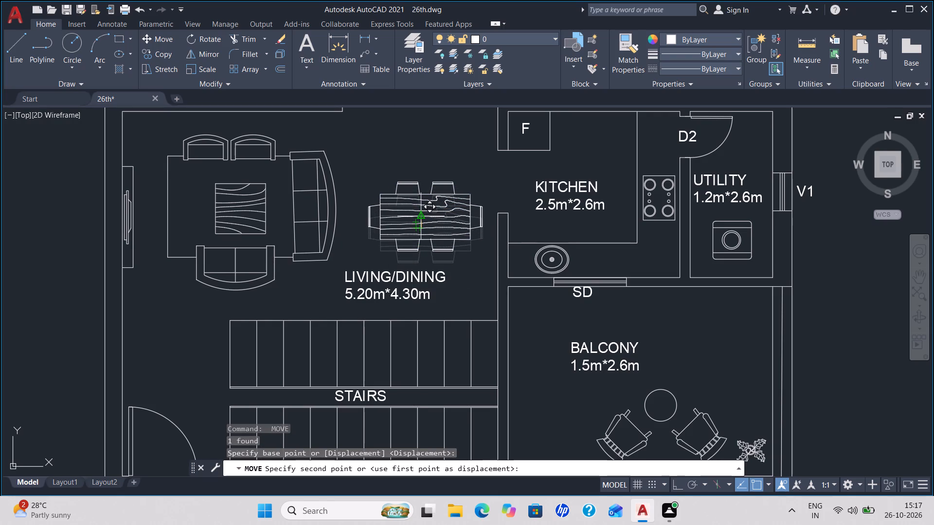
click(418, 219)
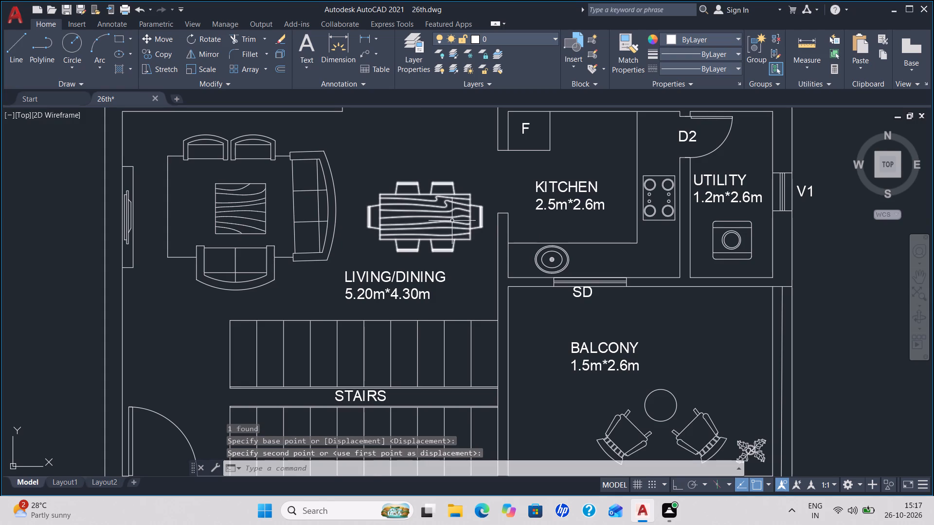
Ungroup the stove on the kitchen counter into its separate parts.
scroll(605, 221, down, 1)
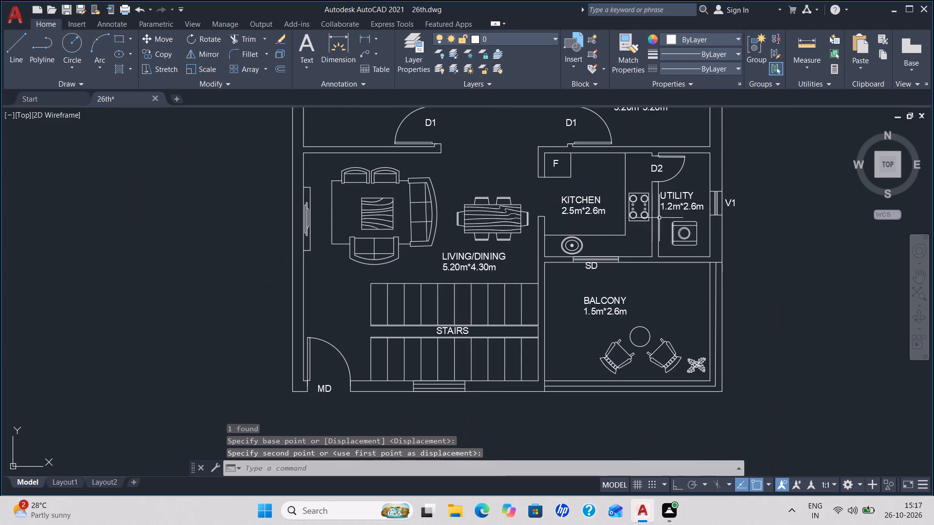
scroll(647, 214, up, 3)
middle_drag(614, 190, 614, 189)
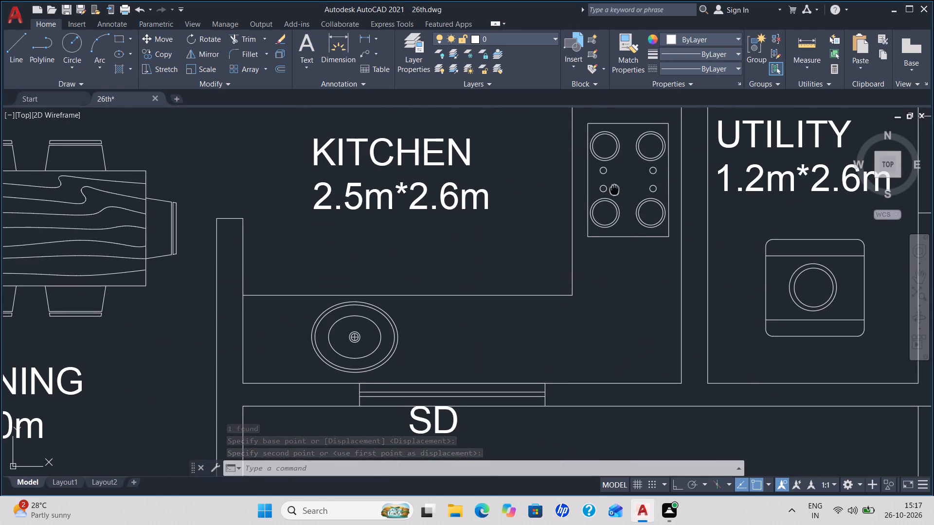
middle_drag(614, 189, 519, 255)
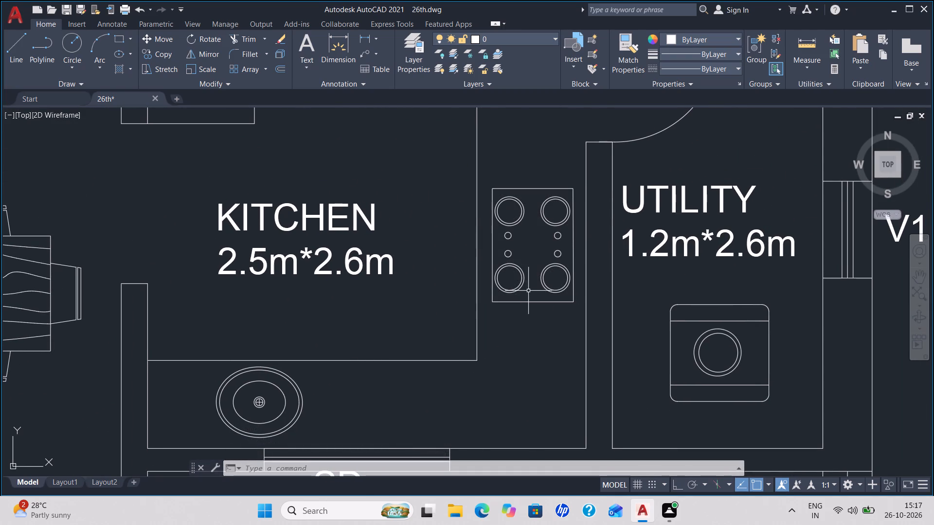
click(524, 283)
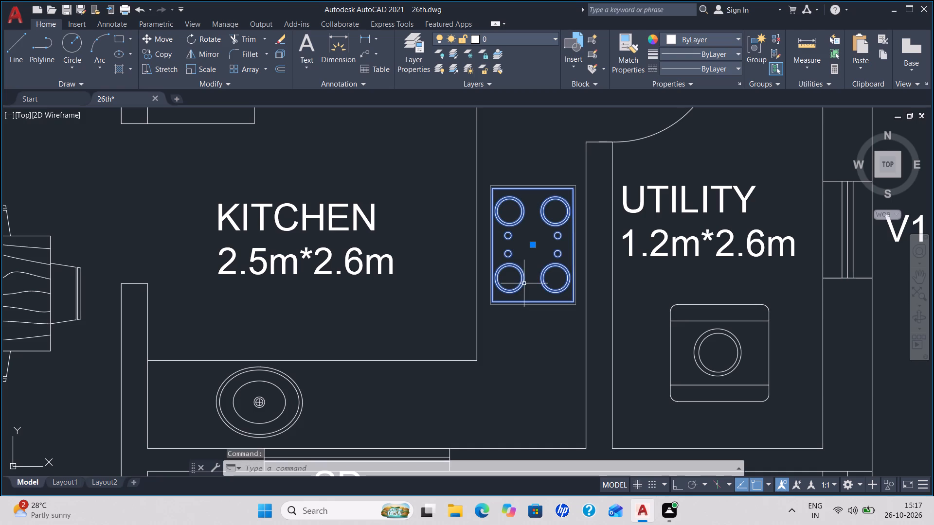
key(u)
key(n)
key(g)
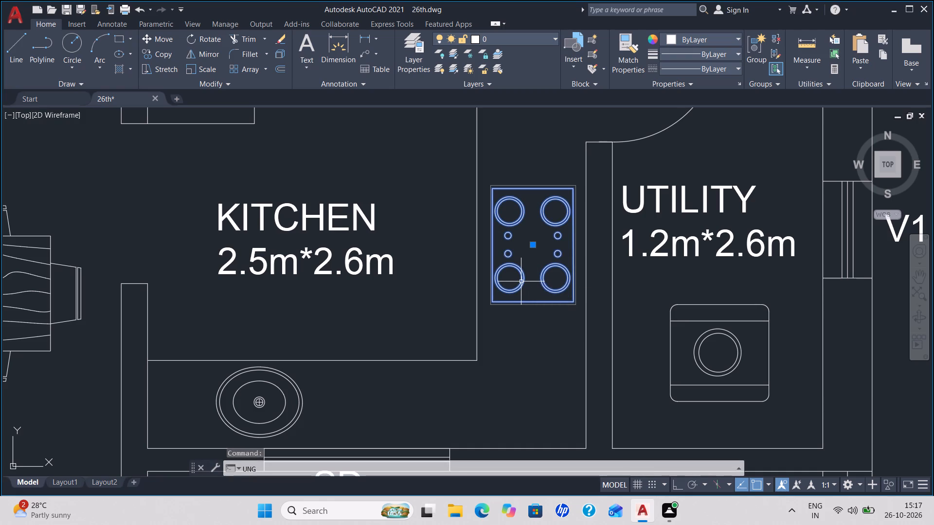
key(Return)
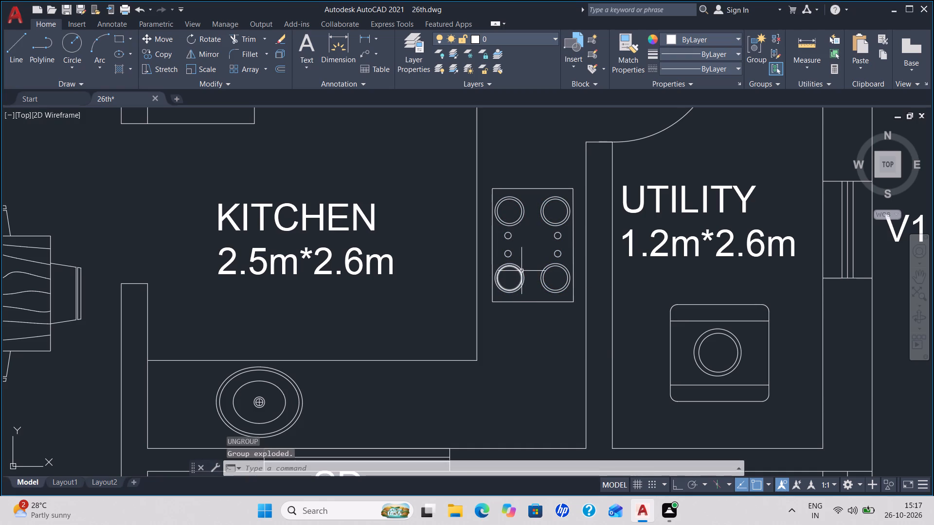
Move the stove's right-hand column of two double-ring burners and two knobs slightly left, away from the stove's edge.
click(543, 278)
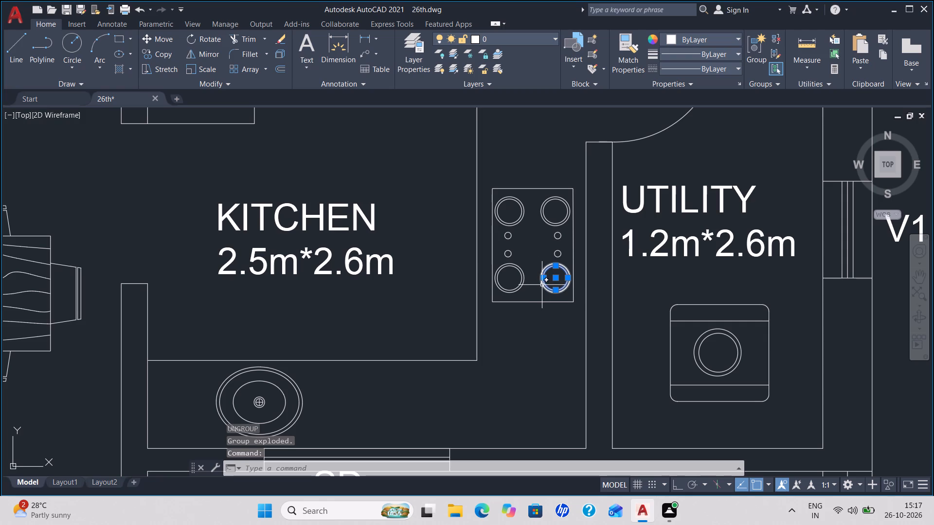
click(543, 285)
scroll(548, 266, up, 3)
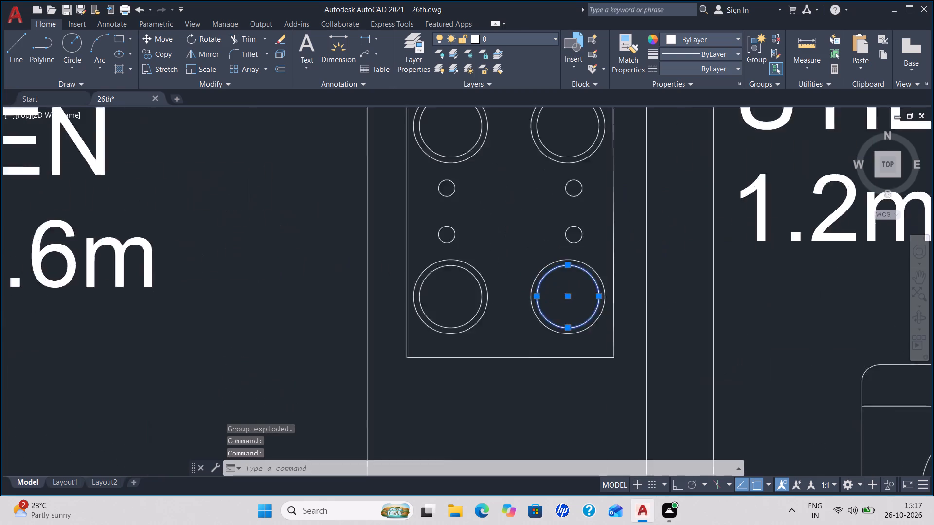
click(547, 266)
click(576, 221)
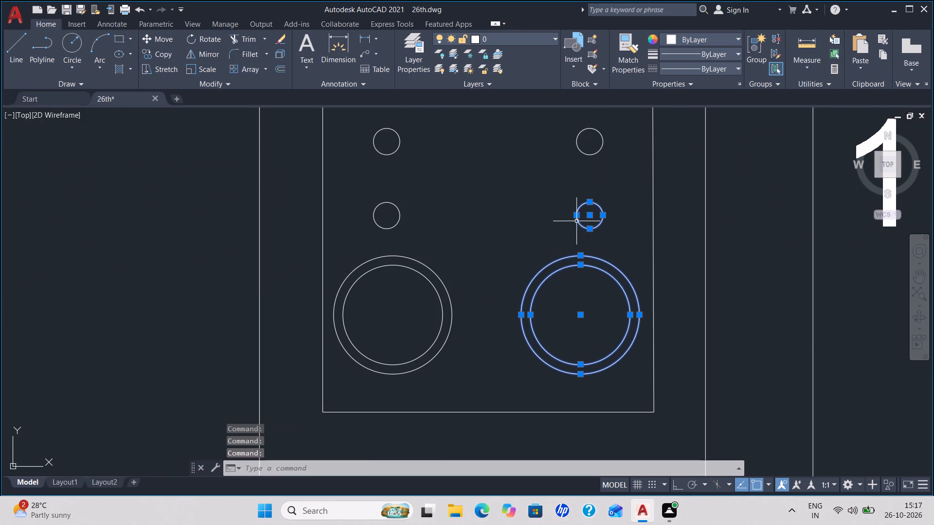
click(591, 153)
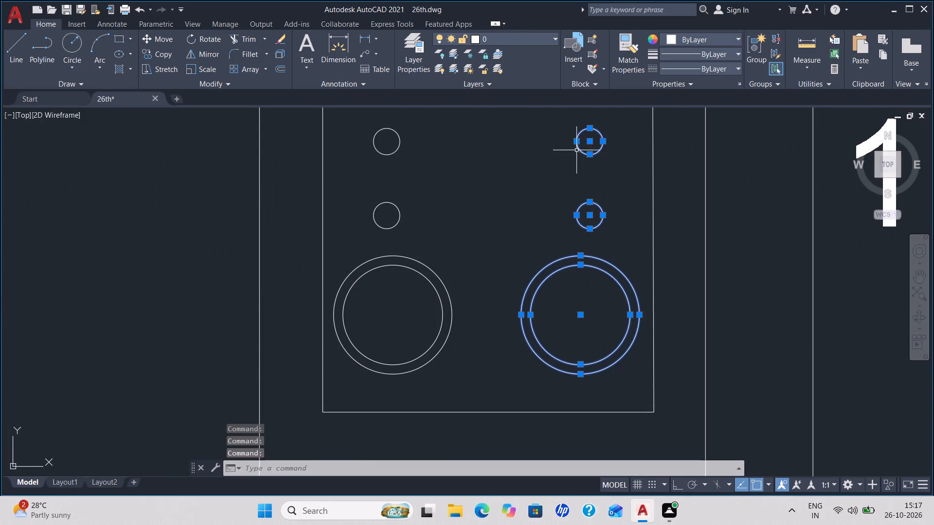
middle_drag(576, 150, 542, 305)
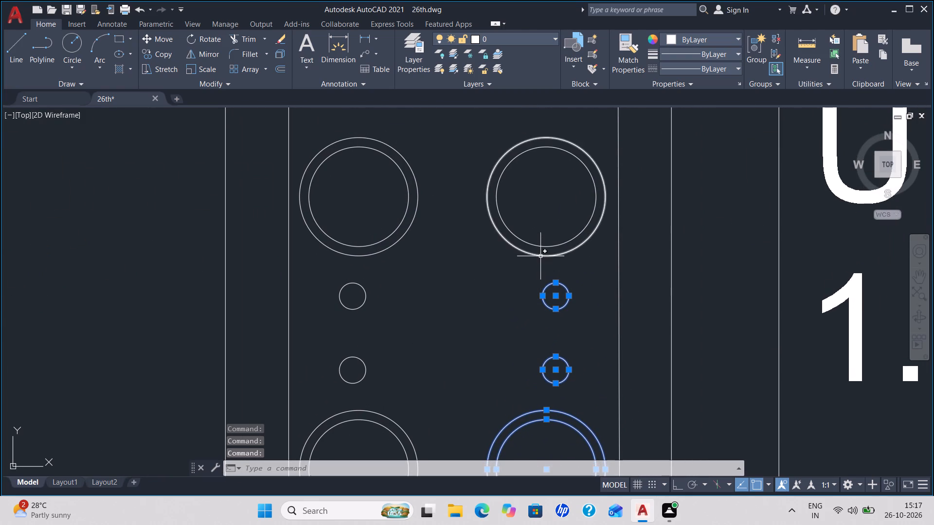
click(540, 256)
click(543, 246)
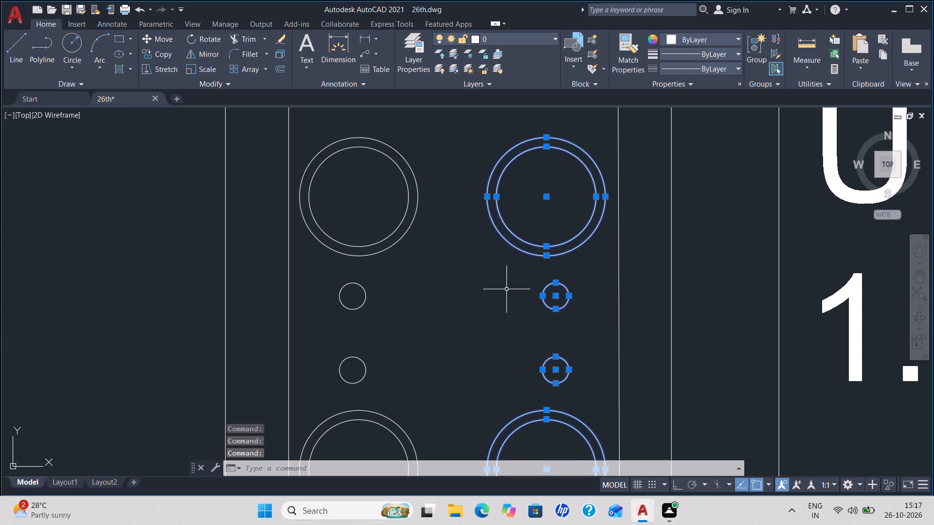
scroll(499, 291, down, 1)
middle_drag(484, 337, 477, 239)
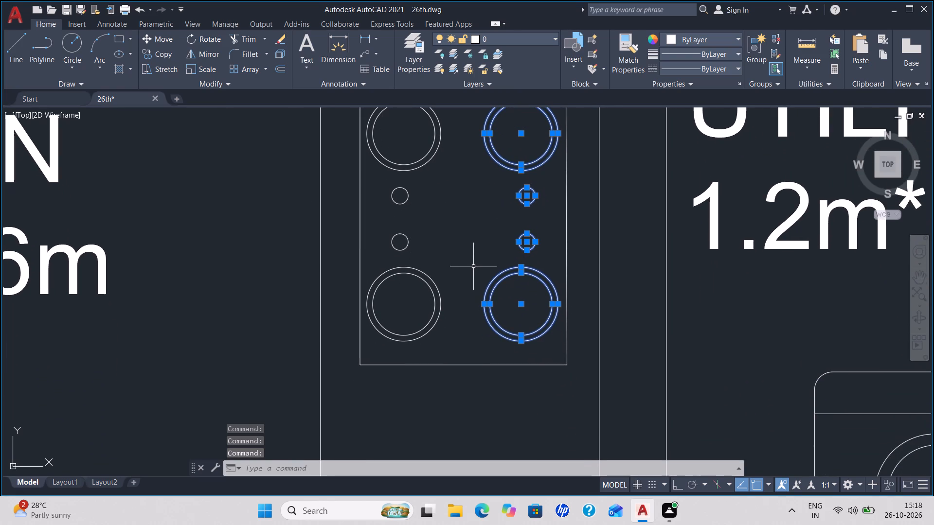
key(m)
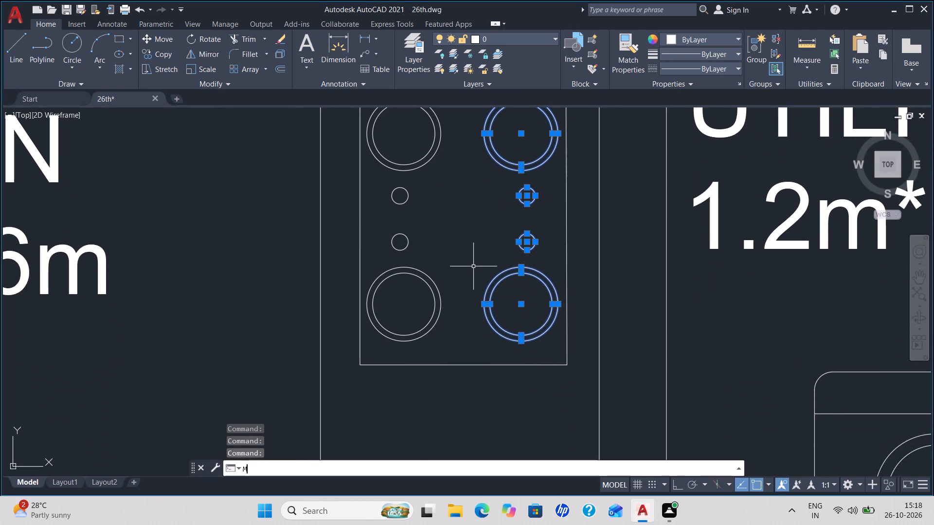
key(Return)
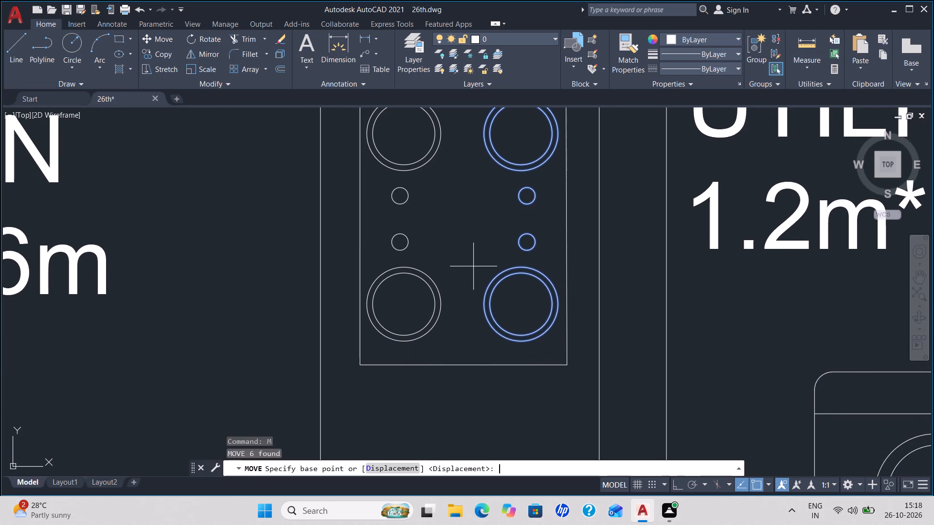
click(520, 303)
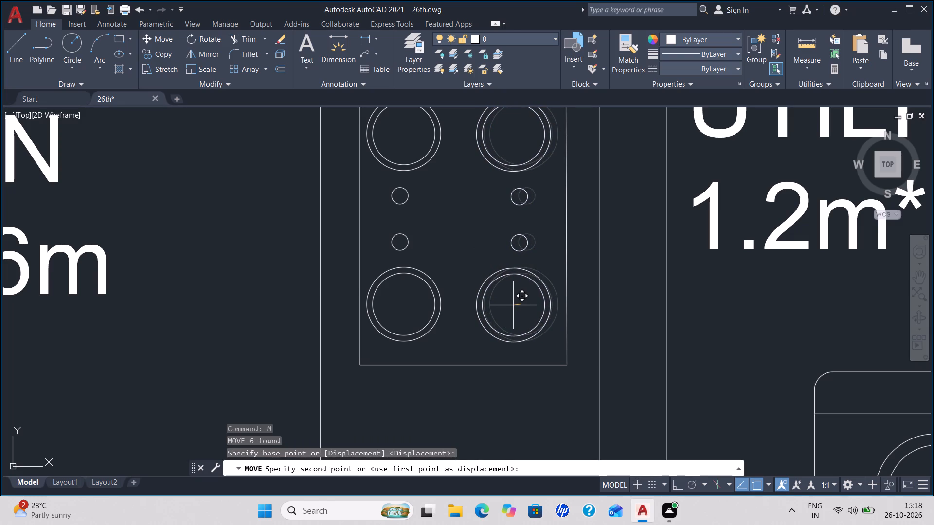
click(514, 305)
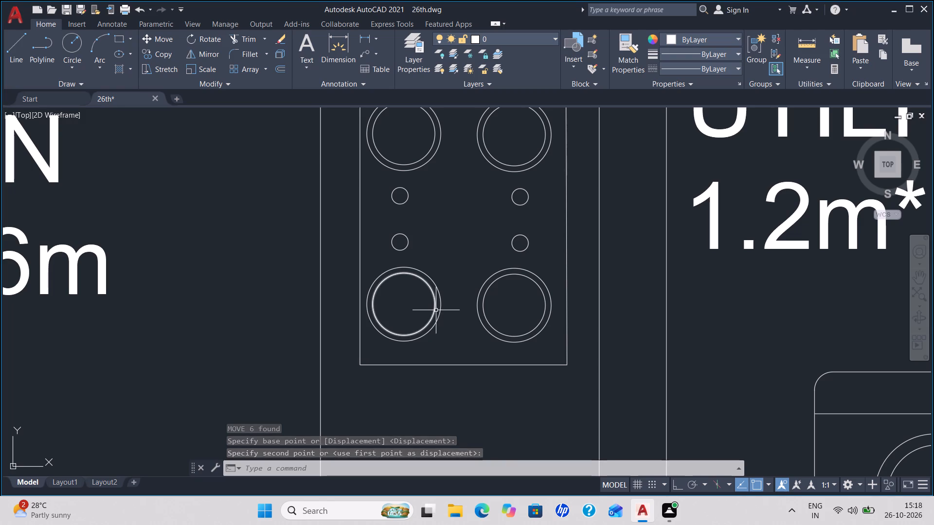
Move the stove's left-hand column of two double-ring burners and two knobs slightly right, away from the stove's edge.
click(436, 310)
click(440, 310)
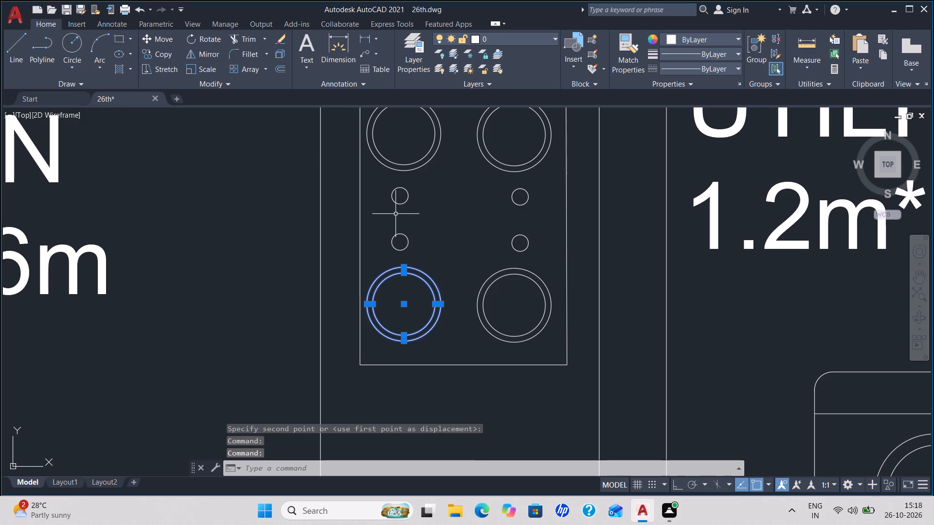
click(405, 236)
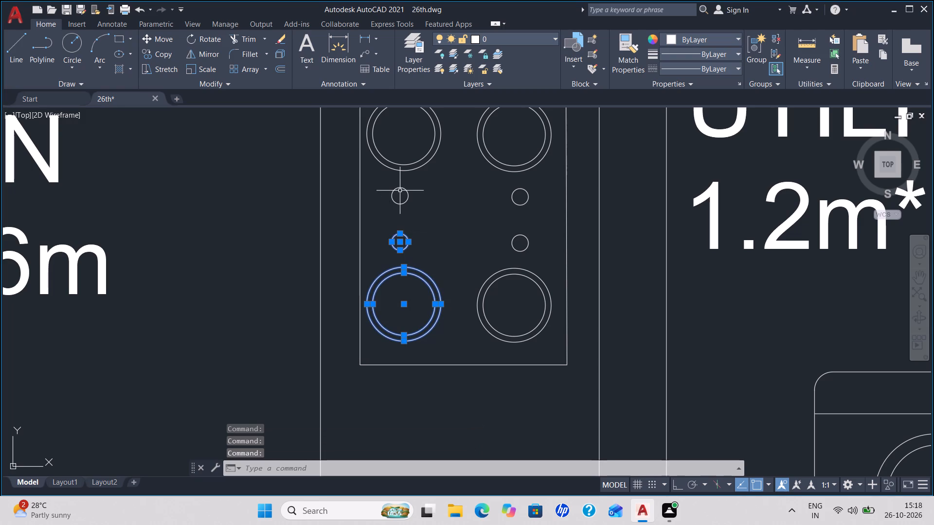
click(402, 189)
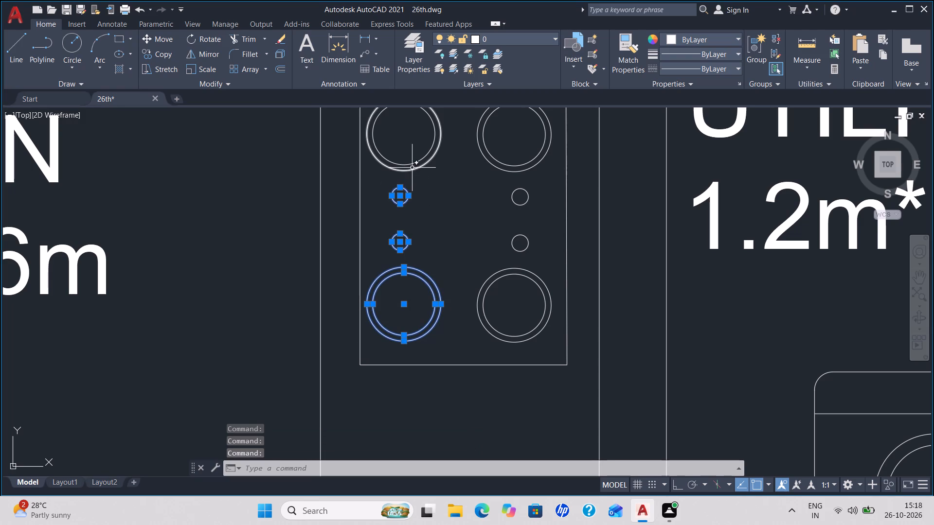
click(412, 168)
click(413, 164)
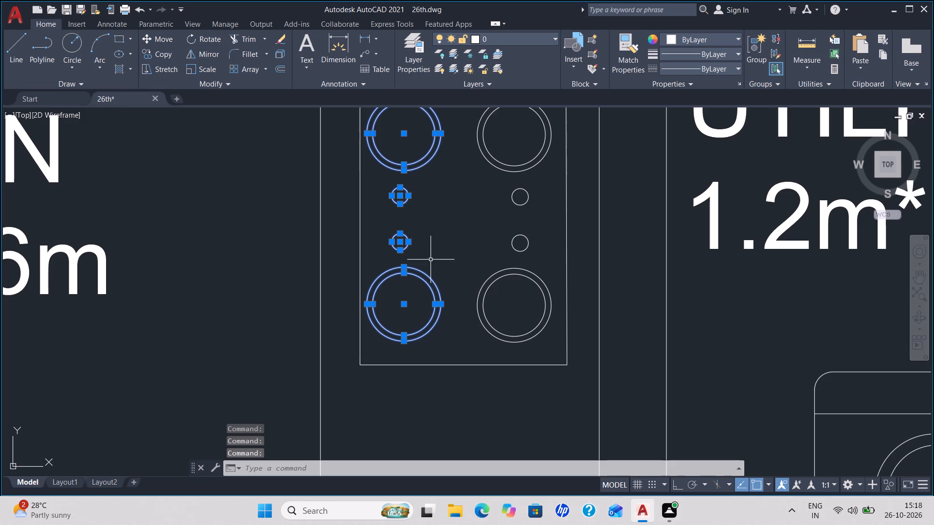
key(space)
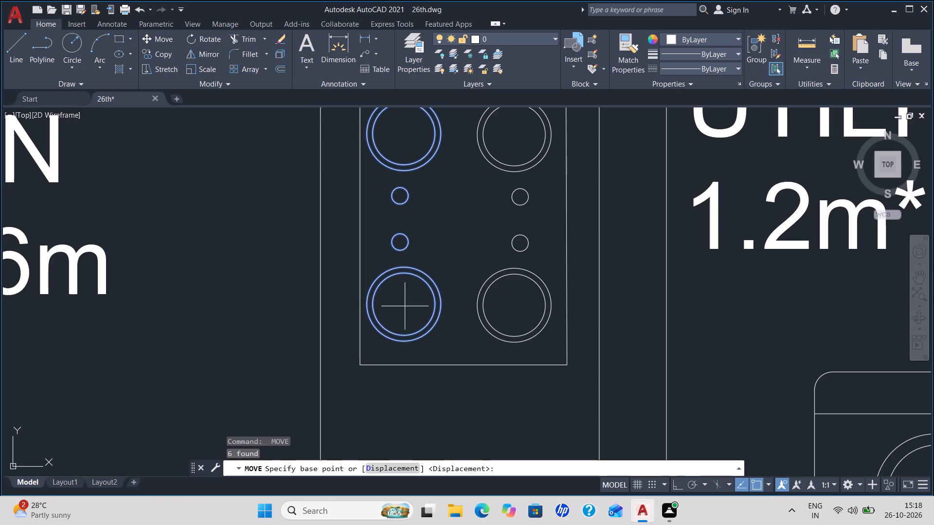
click(405, 306)
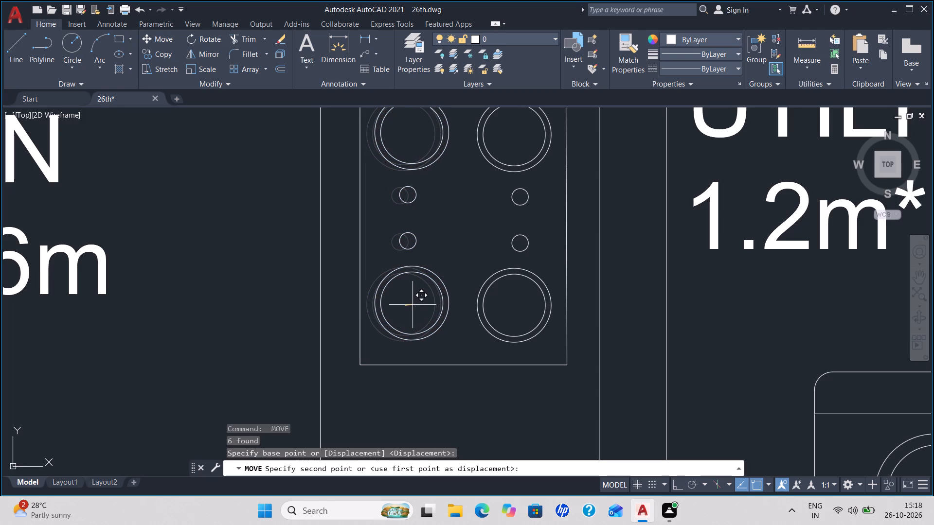
click(415, 305)
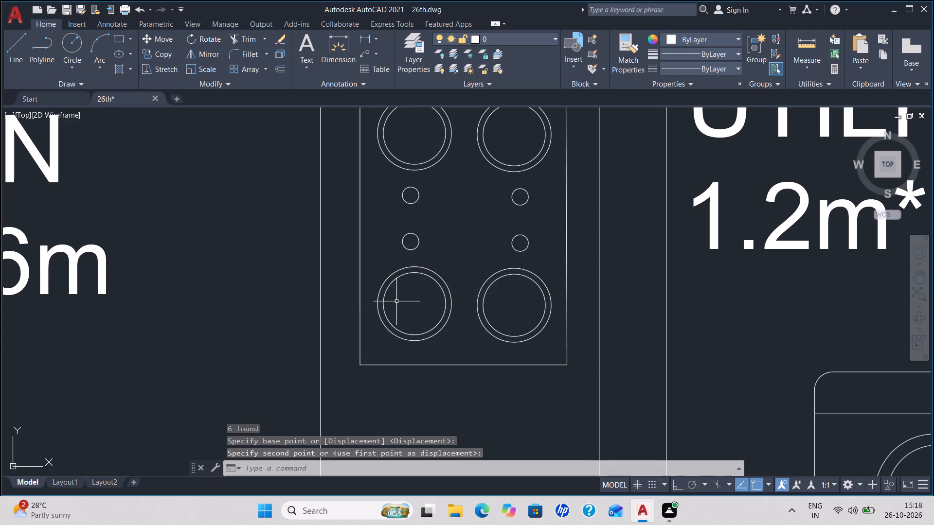
Group the television with the three outline lines of its wall cabinet in the living room.
scroll(392, 299, down, 2)
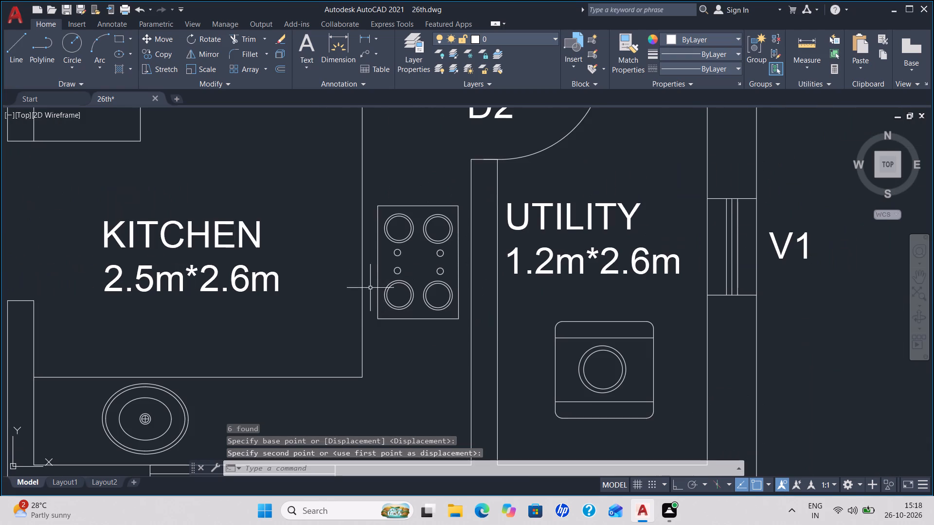
scroll(371, 307, down, 2)
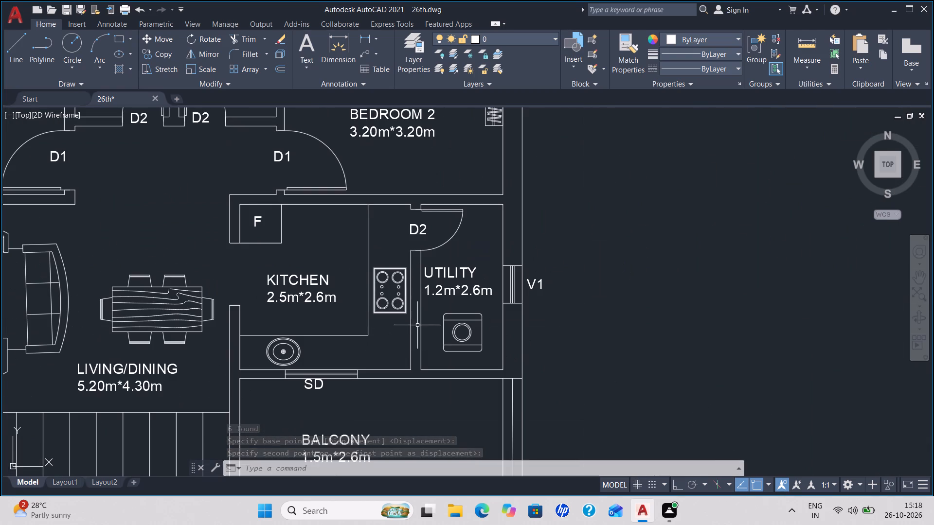
middle_drag(436, 327, 494, 282)
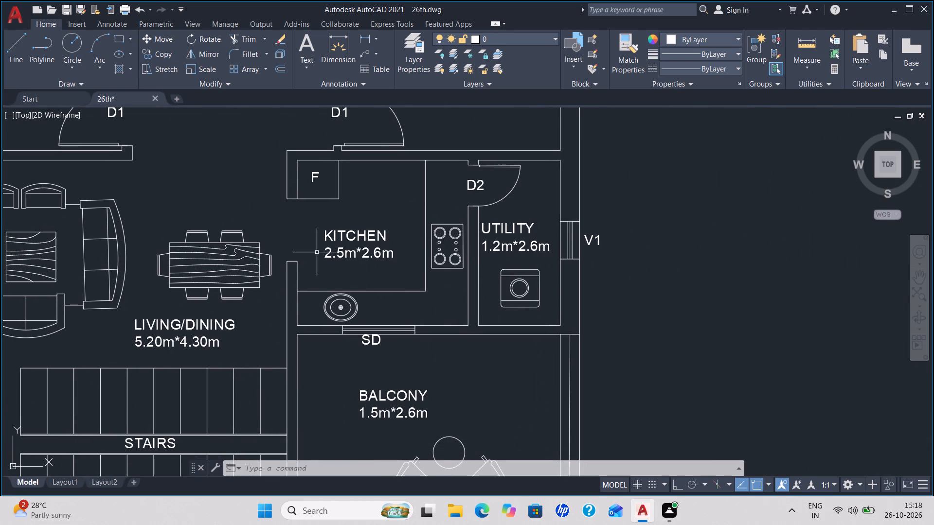
middle_drag(281, 244, 442, 229)
scroll(430, 233, down, 1)
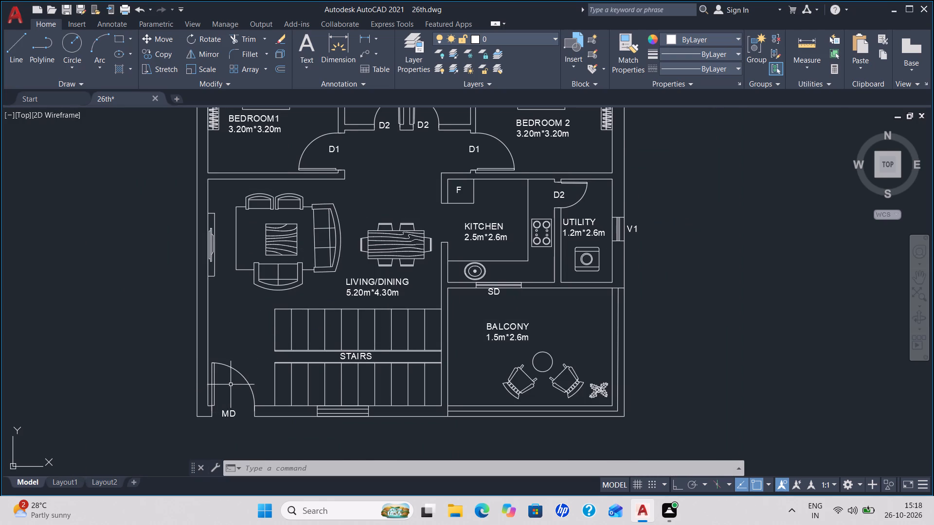
scroll(231, 380, up, 1)
scroll(233, 370, down, 1)
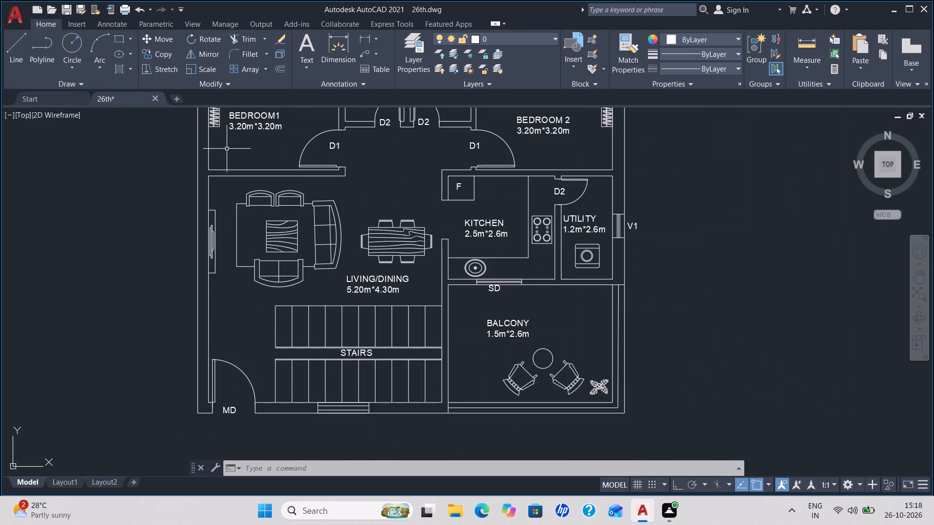
scroll(214, 237, up, 3)
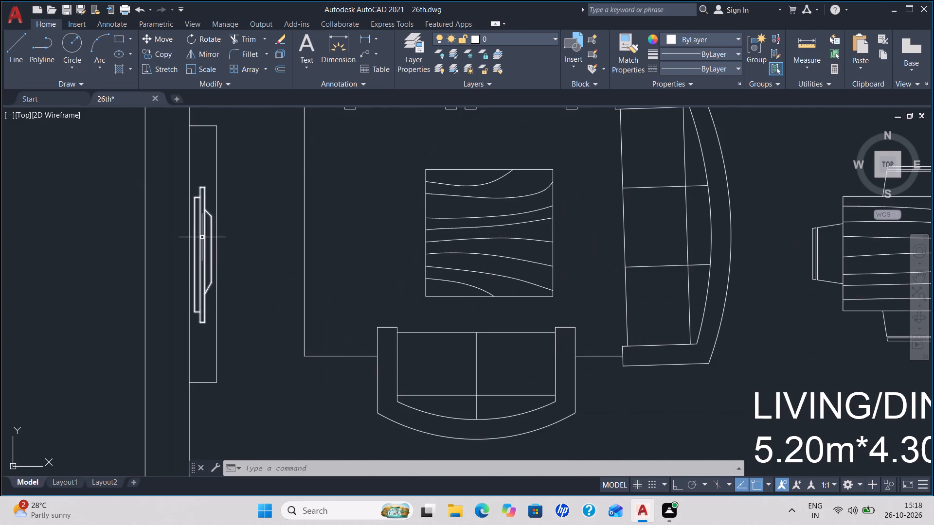
click(203, 237)
click(215, 214)
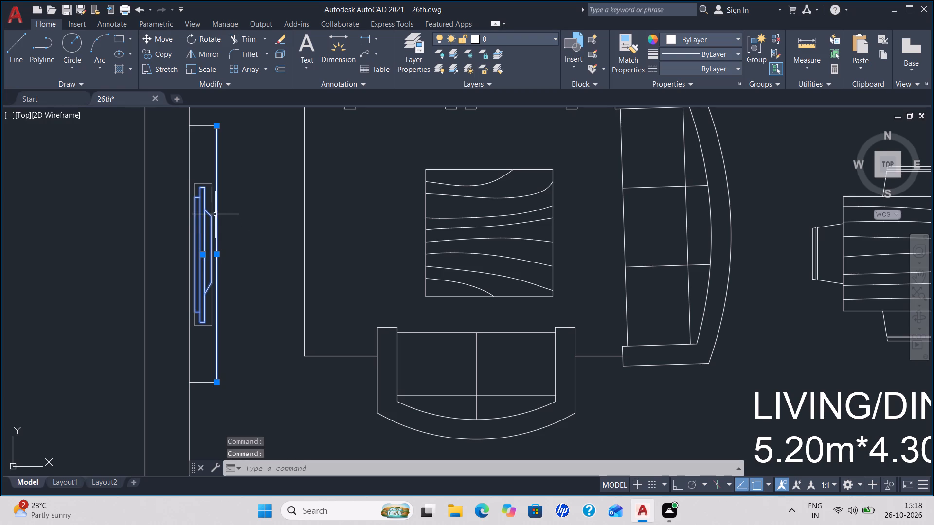
click(199, 125)
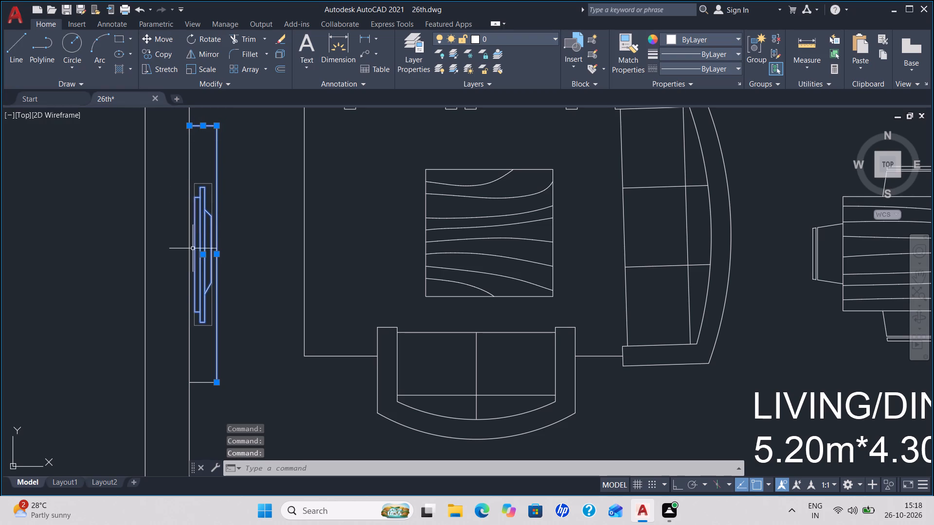
click(198, 384)
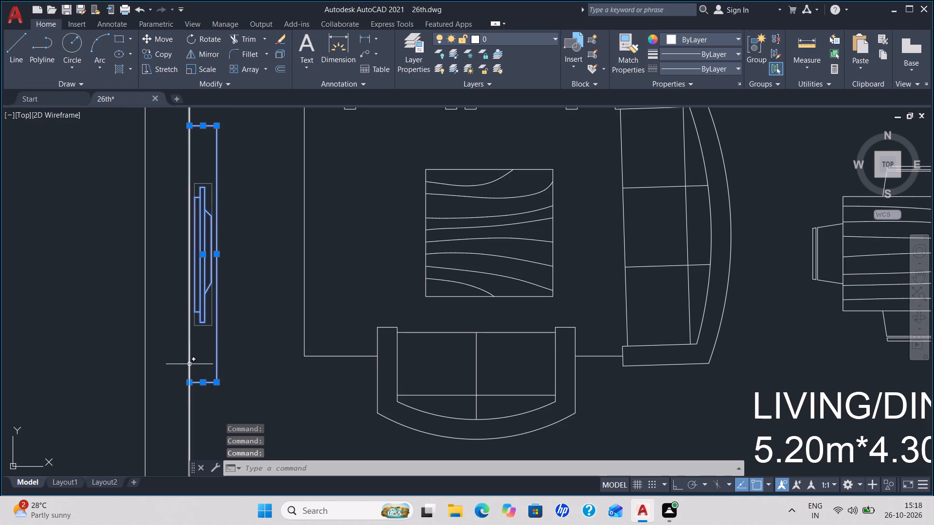
key(g)
key(Return)
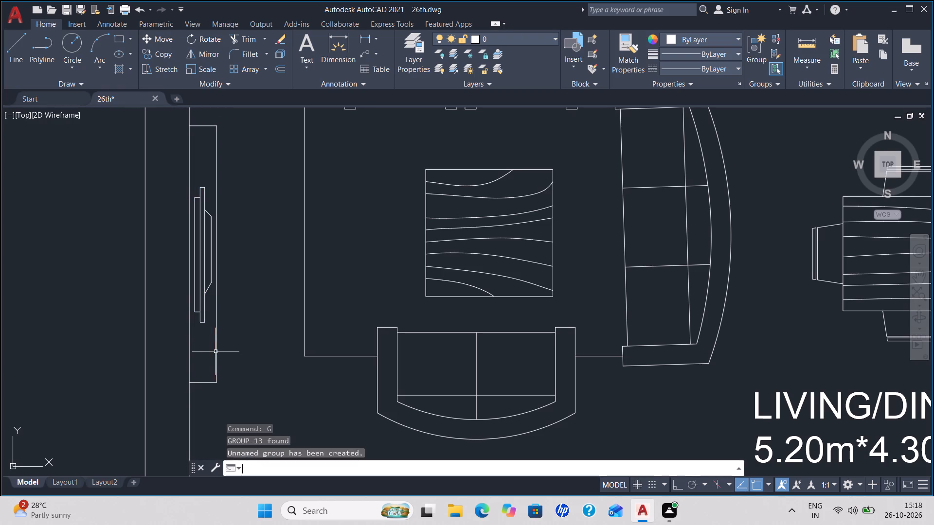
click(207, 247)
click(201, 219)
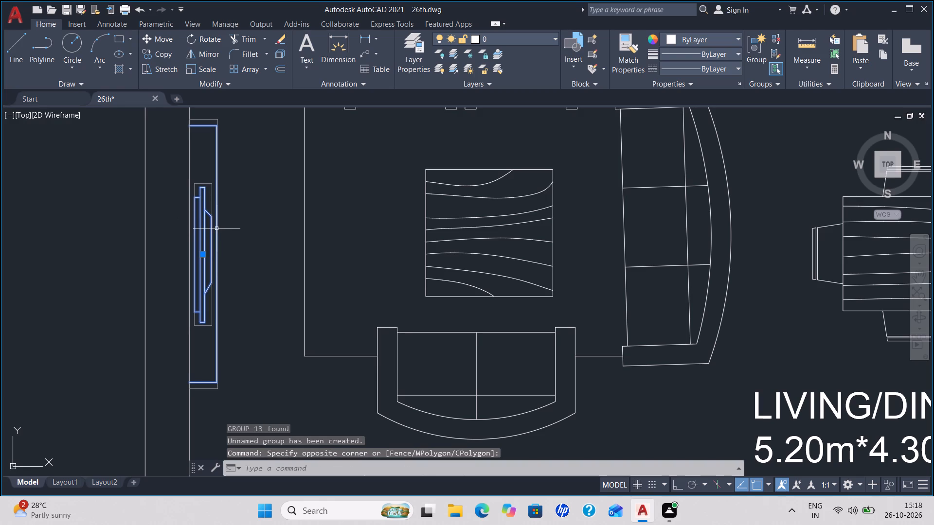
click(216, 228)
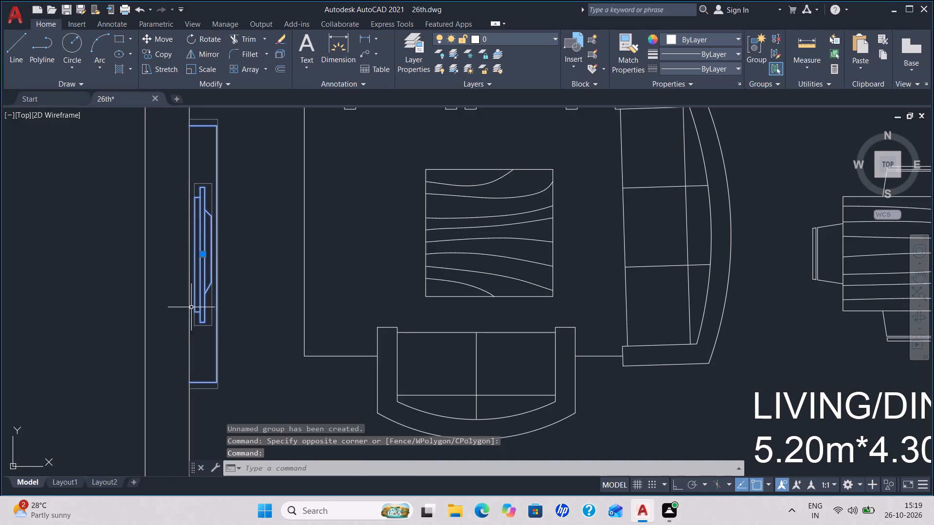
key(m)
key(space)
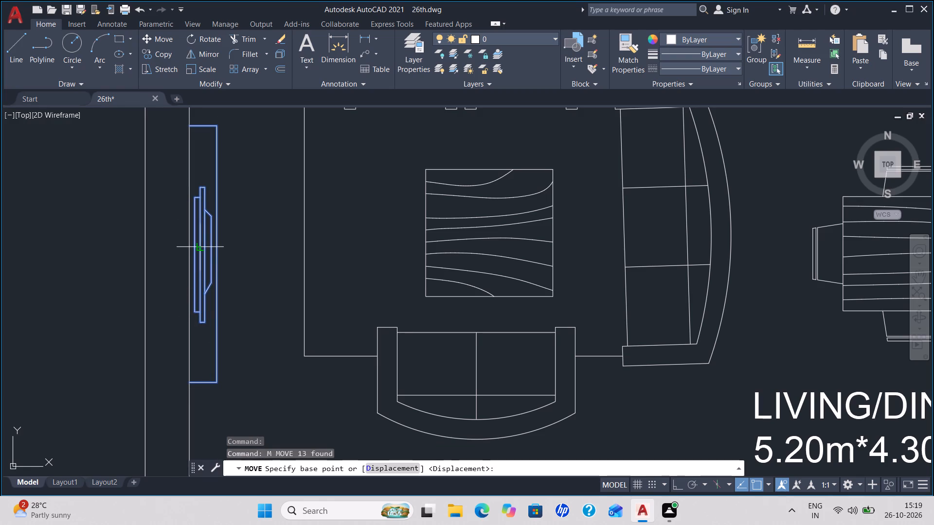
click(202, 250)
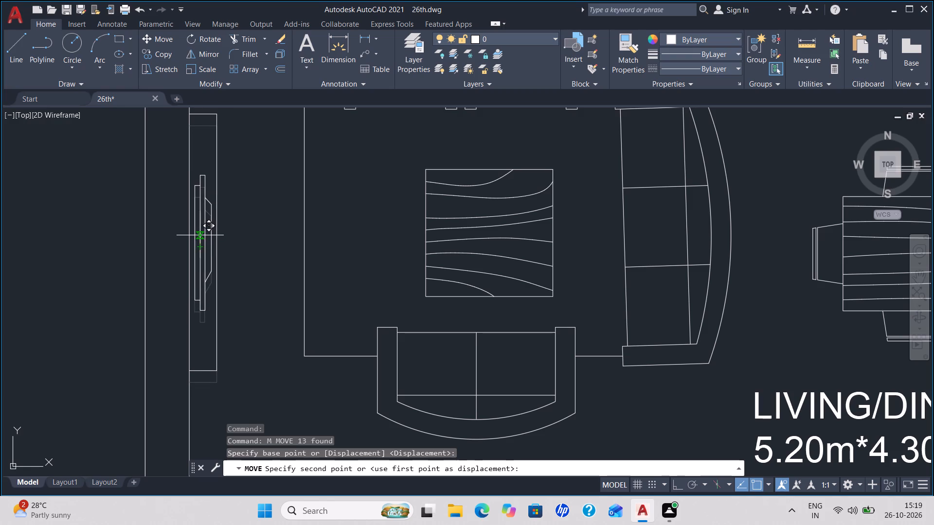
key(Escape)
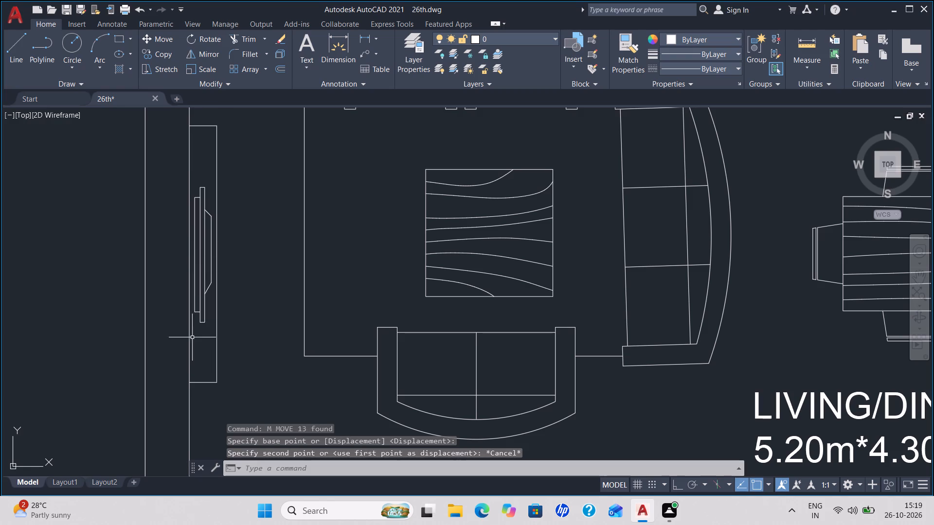
Move the grouped television unit slightly up along the living room's outer wall.
click(203, 313)
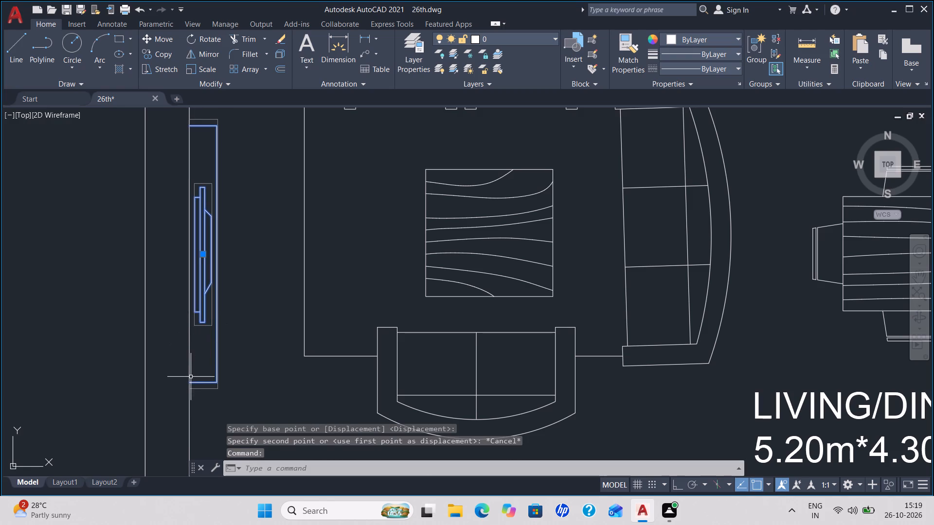
key(space)
click(186, 385)
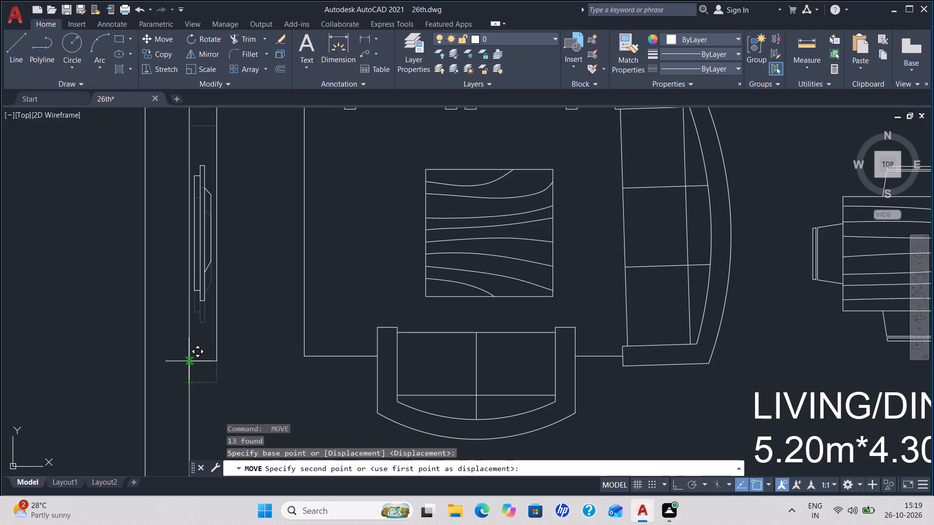
click(189, 360)
Review the furniture and label layout across the bedrooms, toilets, living area, kitchen, stairs and balcony.
scroll(251, 327, down, 2)
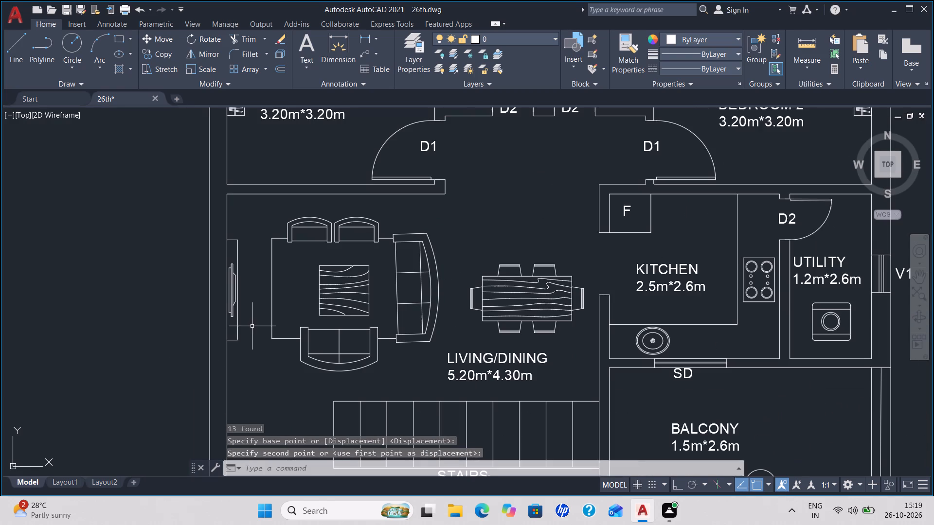
middle_drag(364, 292, 325, 309)
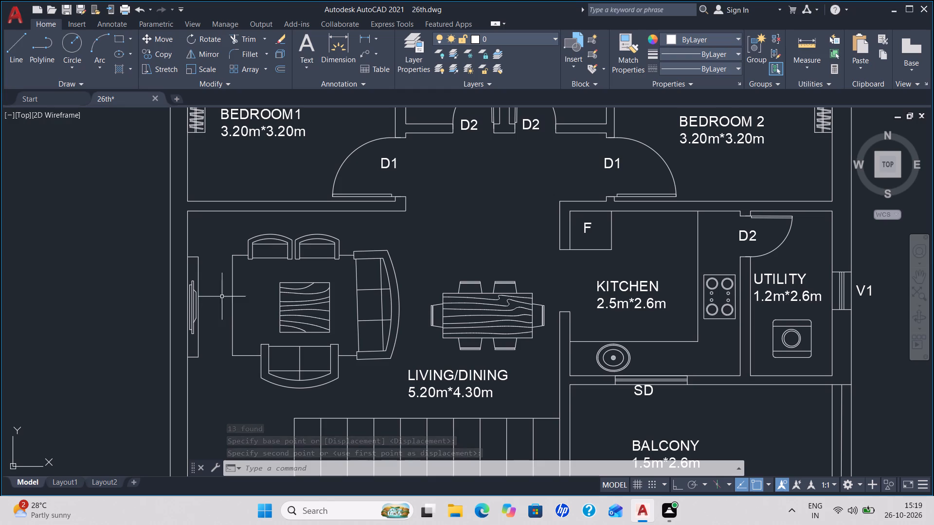
scroll(341, 254, down, 1)
middle_drag(571, 169, 554, 172)
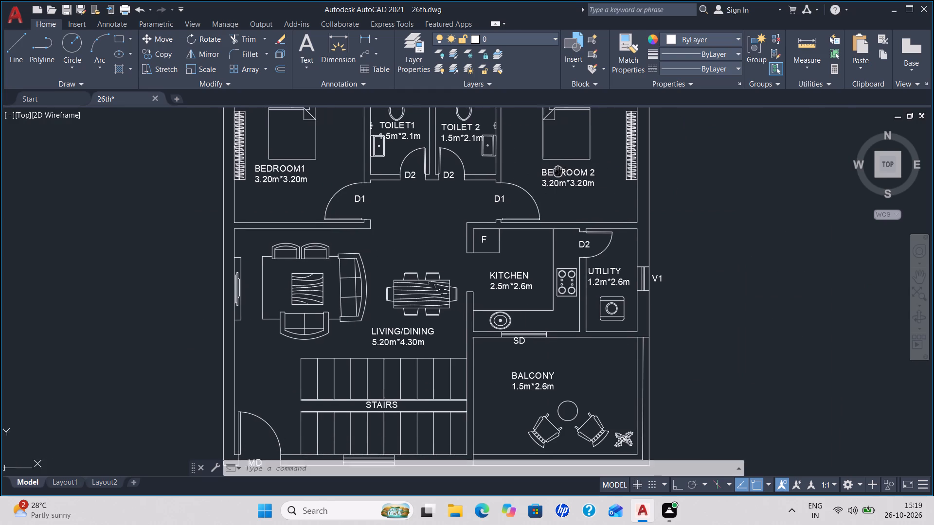
middle_drag(554, 172, 298, 246)
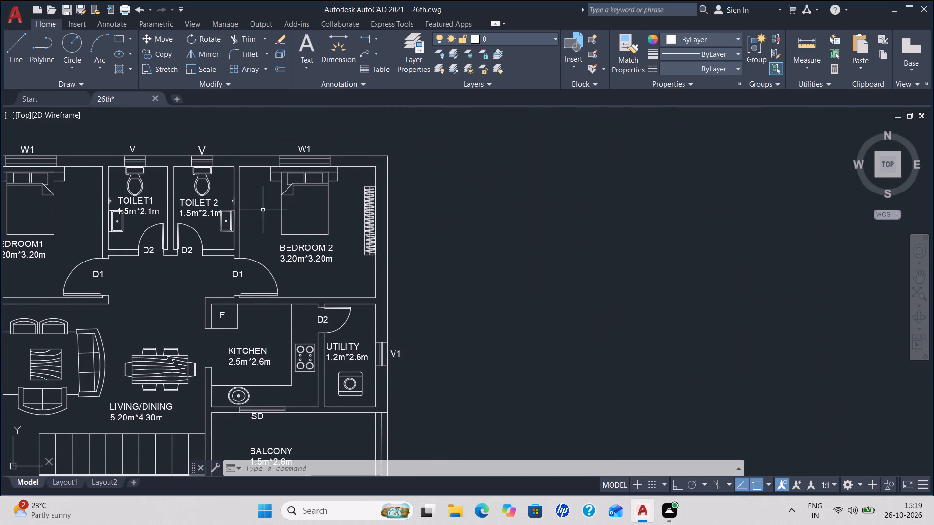
middle_drag(234, 208, 497, 242)
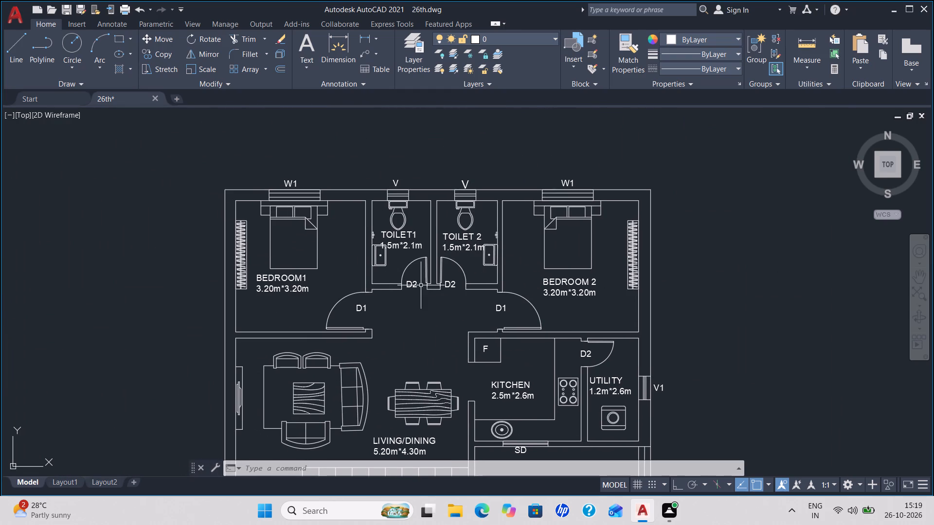
middle_drag(417, 337, 394, 220)
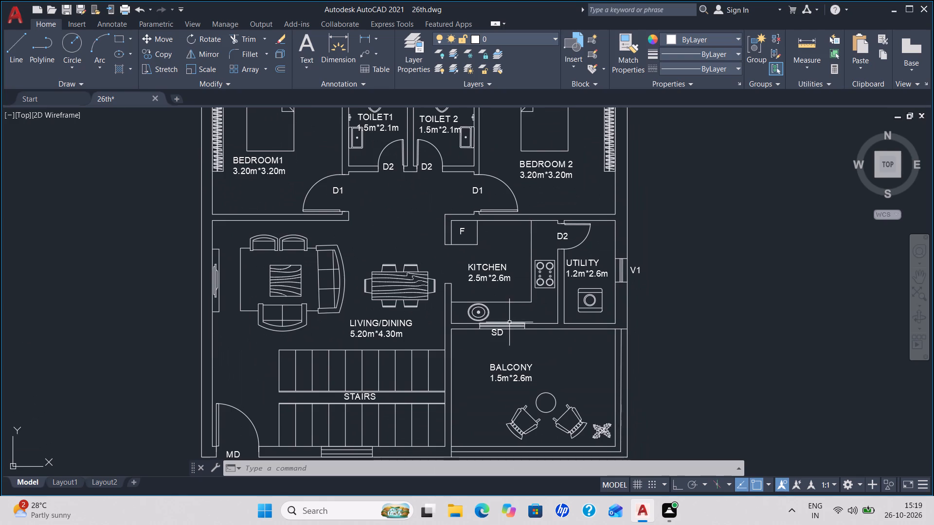
middle_drag(503, 288, 480, 201)
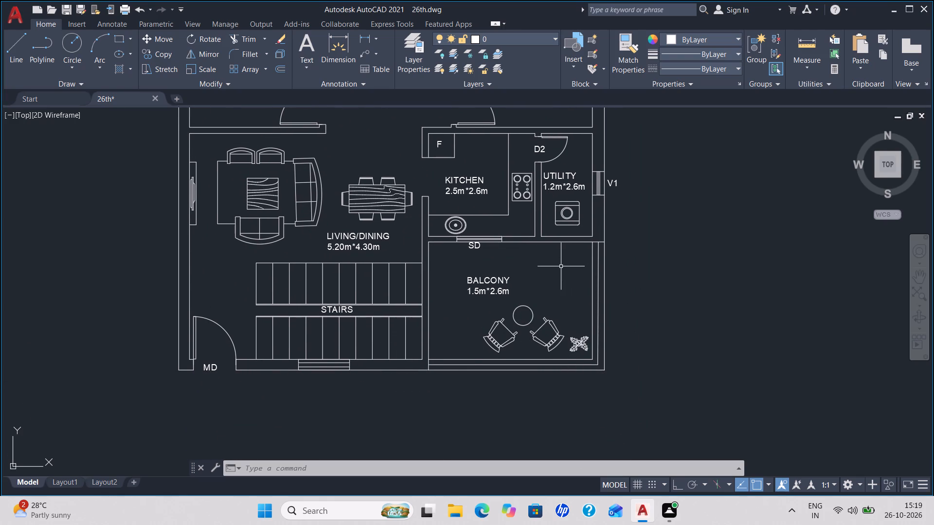
Browse DesignCenter's House Designer, Kitchens and Home - Space Planner blocks for further items to place in the plan.
text(DC)
key(Return)
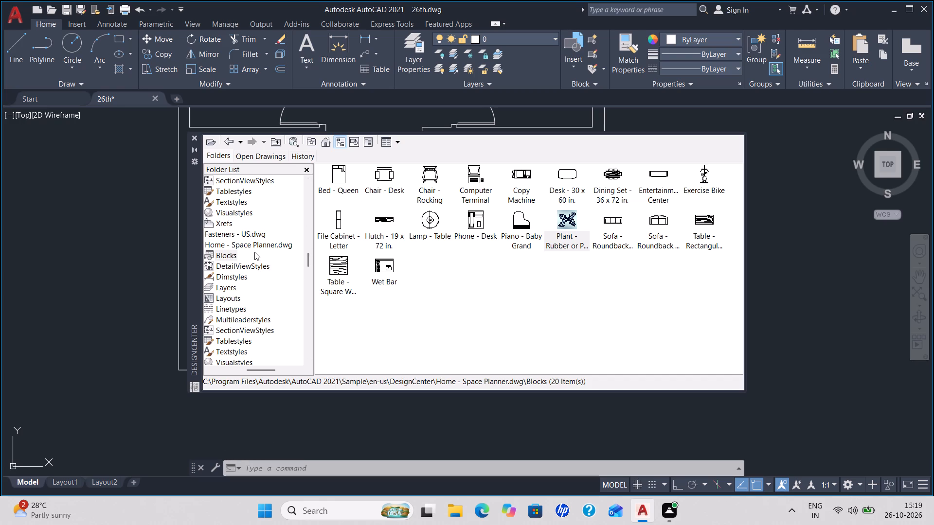
scroll(254, 252, down, 3)
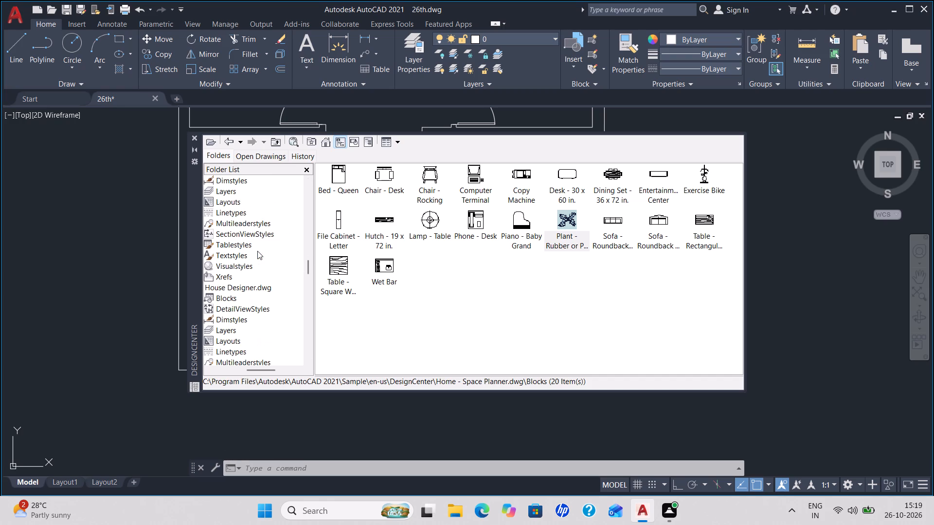
double_click(234, 298)
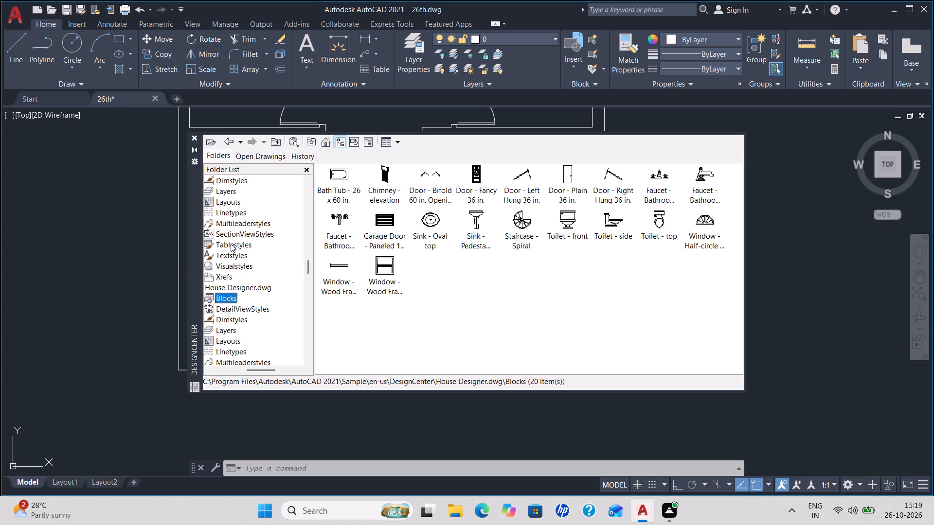
scroll(235, 242, down, 2)
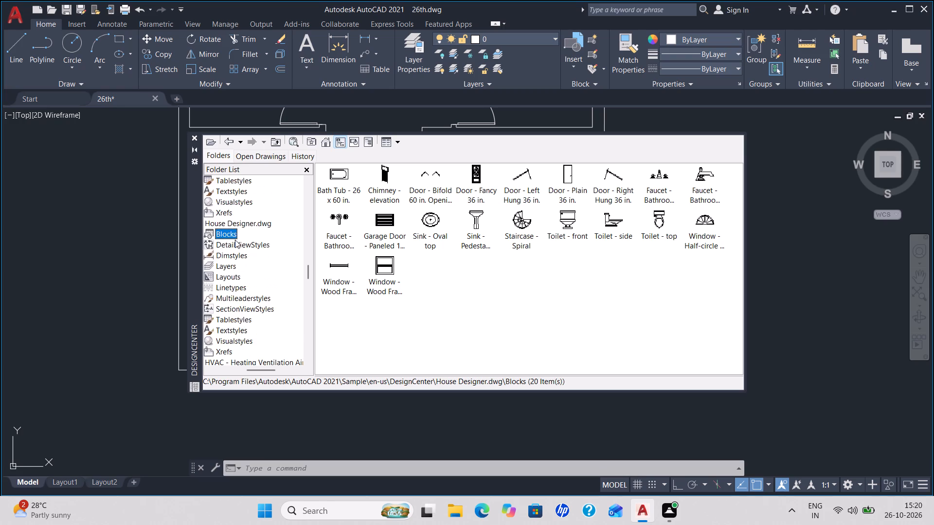
scroll(235, 240, down, 3)
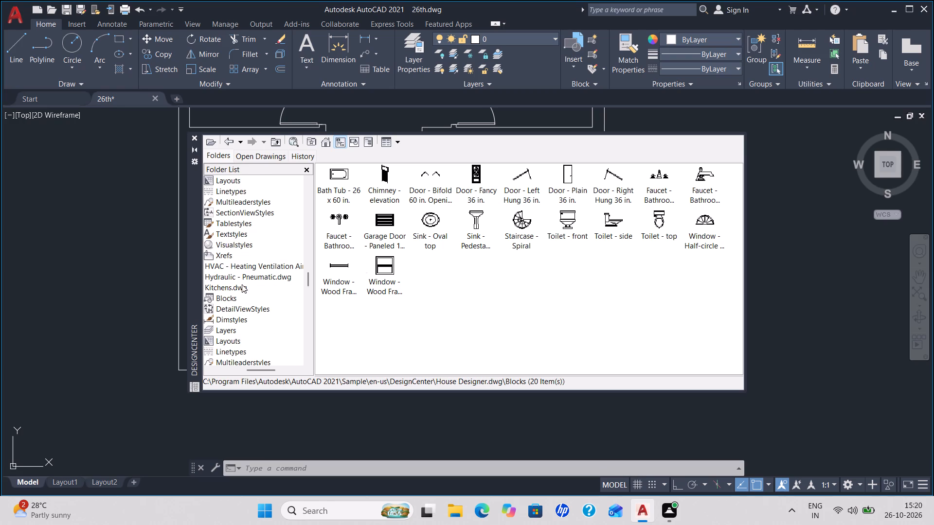
double_click(227, 299)
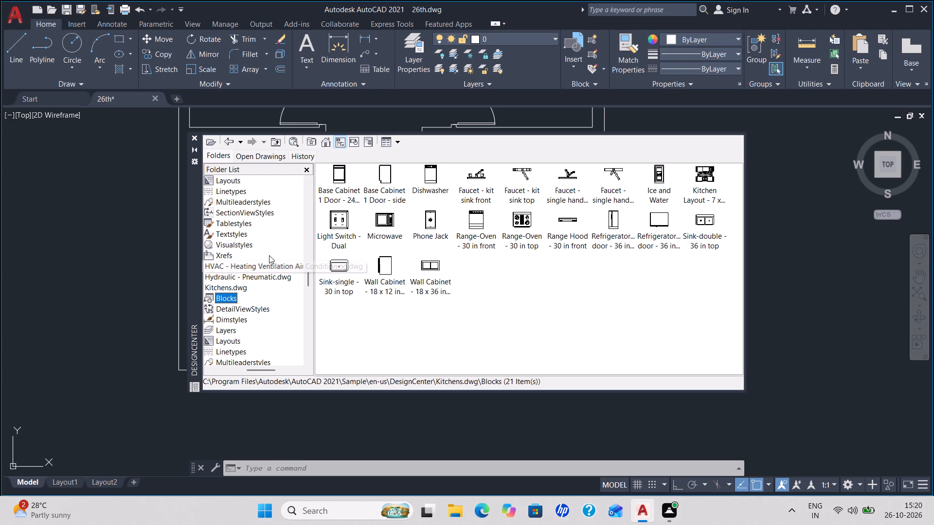
scroll(269, 255, up, 3)
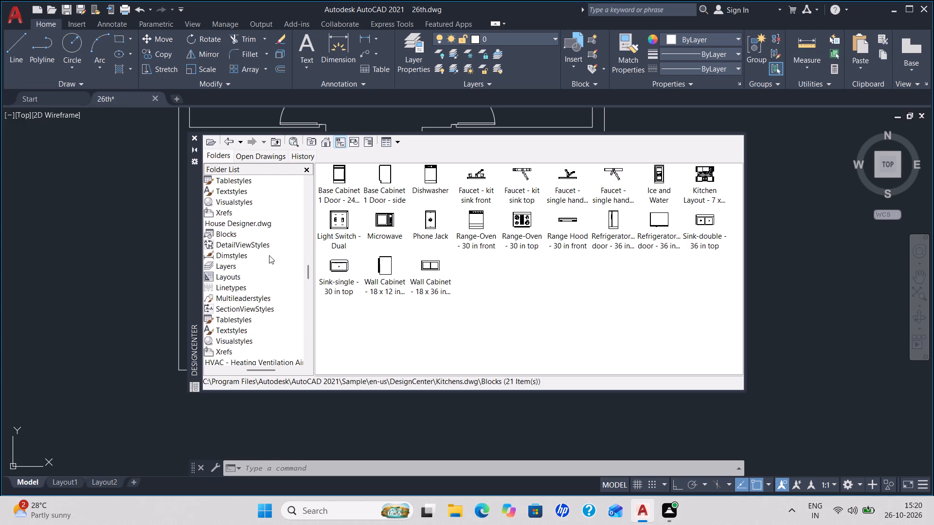
scroll(269, 255, up, 4)
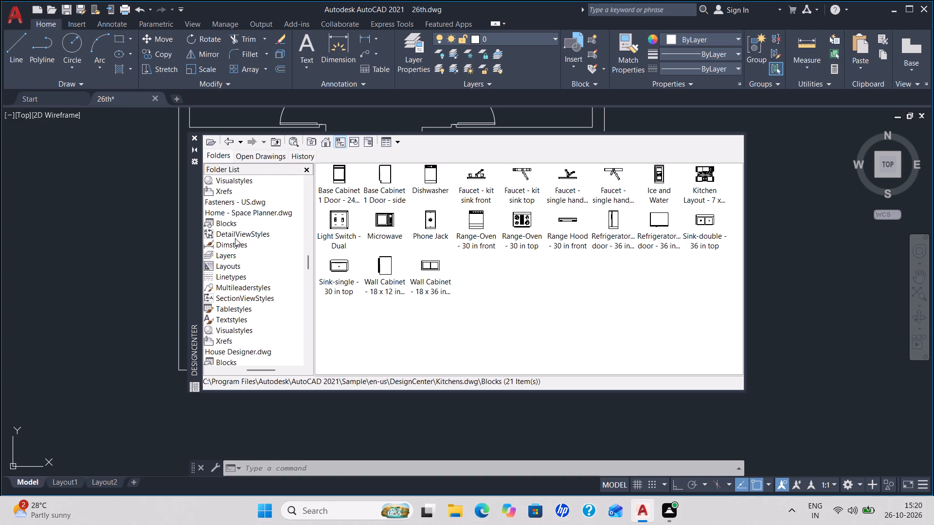
double_click(231, 225)
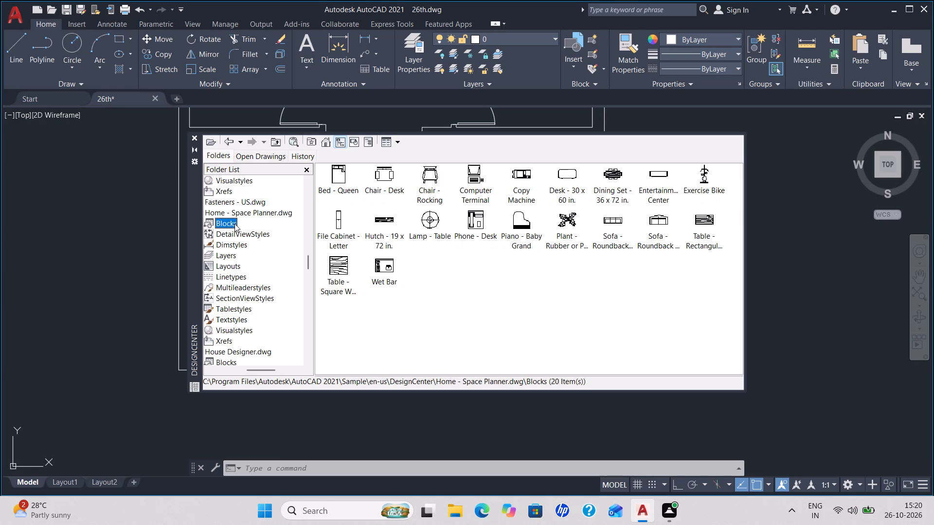
double_click(234, 224)
click(235, 223)
click(194, 138)
Insert the Trees - Metric block from the architectural tool palette in the empty area outside the balcony.
text(TP)
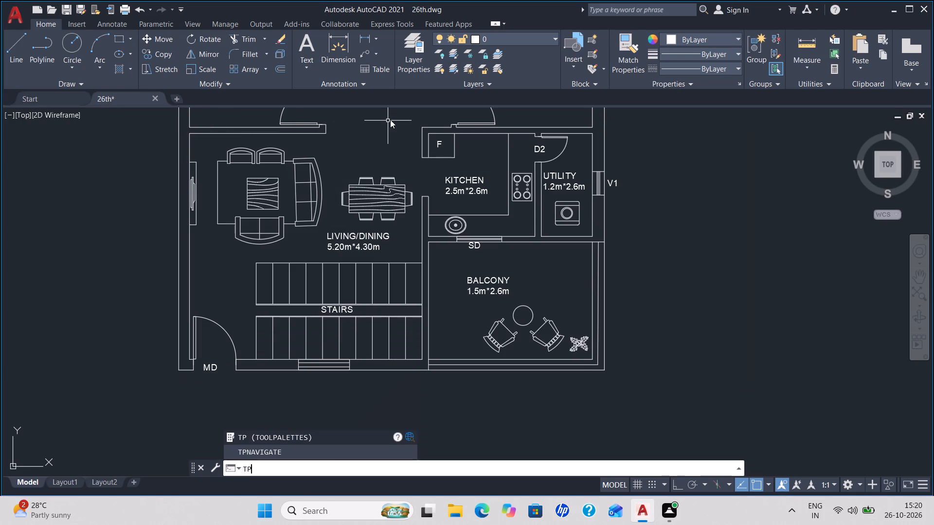
key(Return)
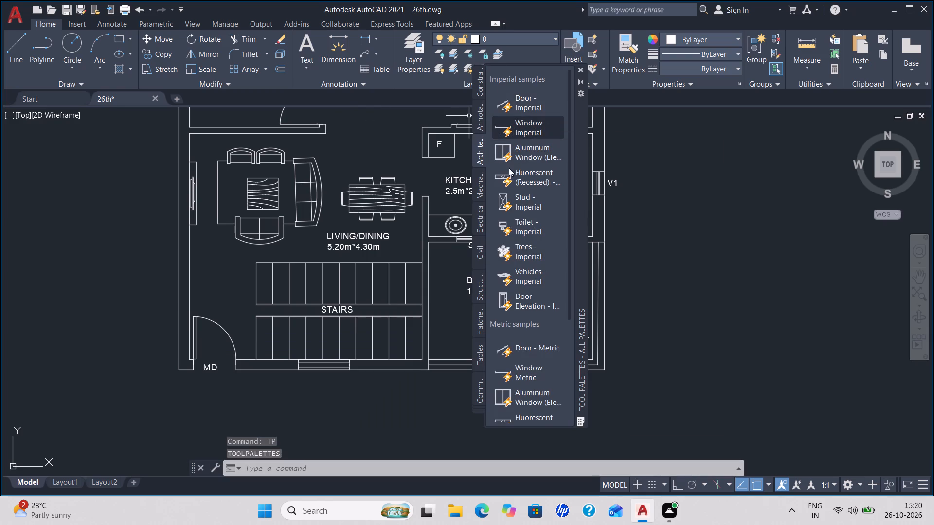
scroll(533, 245, up, 4)
scroll(532, 243, down, 2)
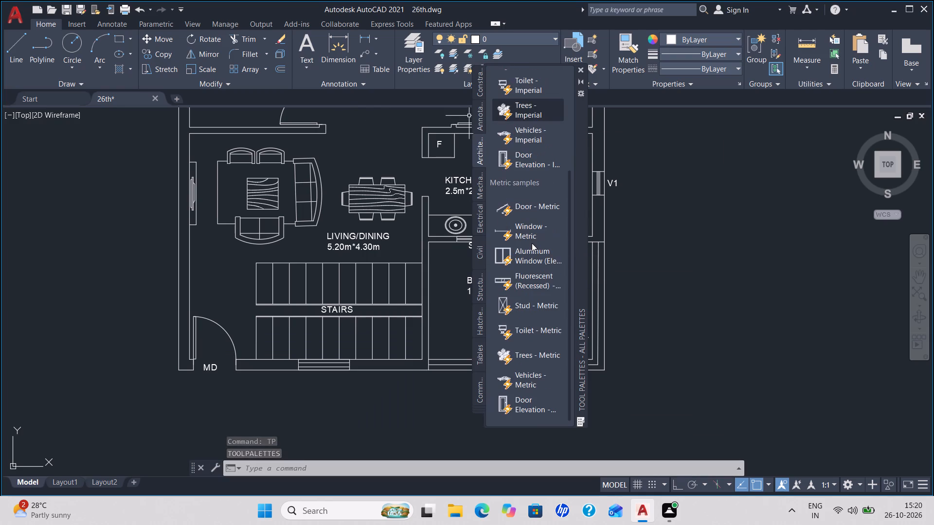
scroll(532, 243, down, 3)
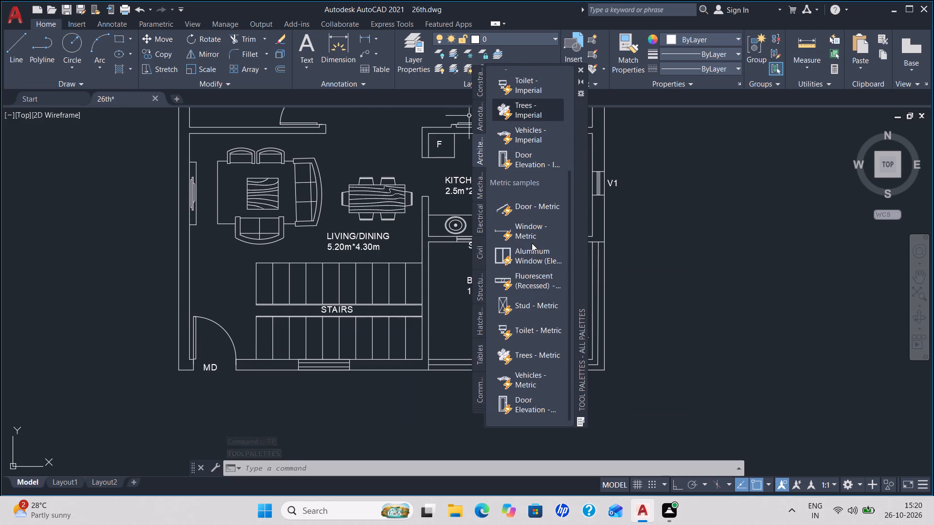
scroll(532, 243, down, 3)
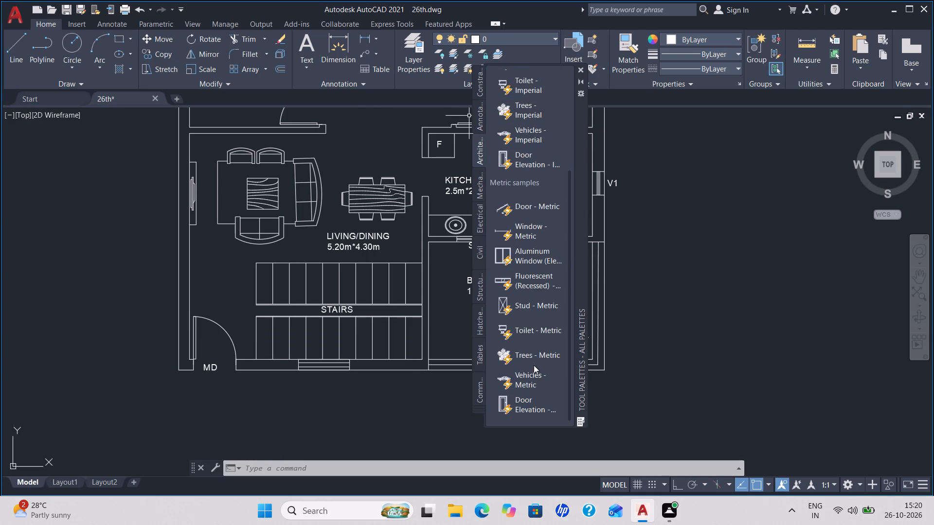
click(525, 354)
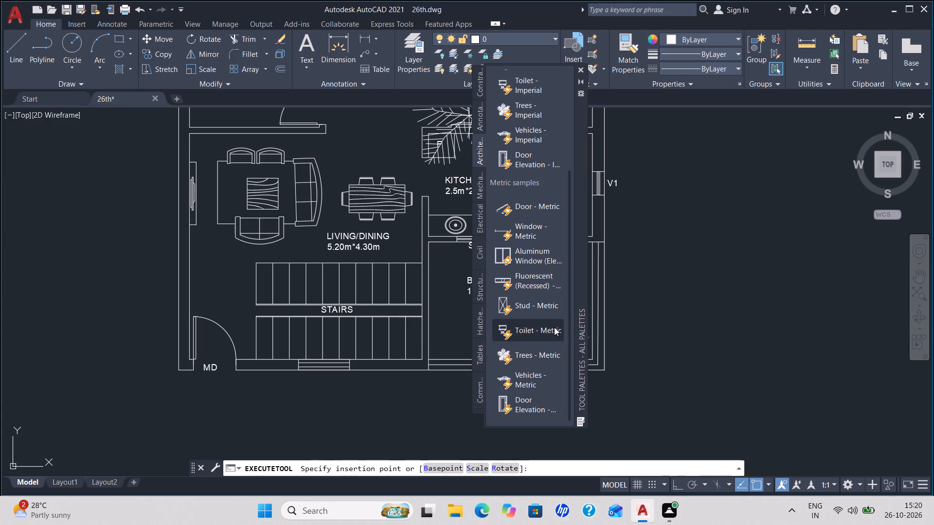
click(704, 307)
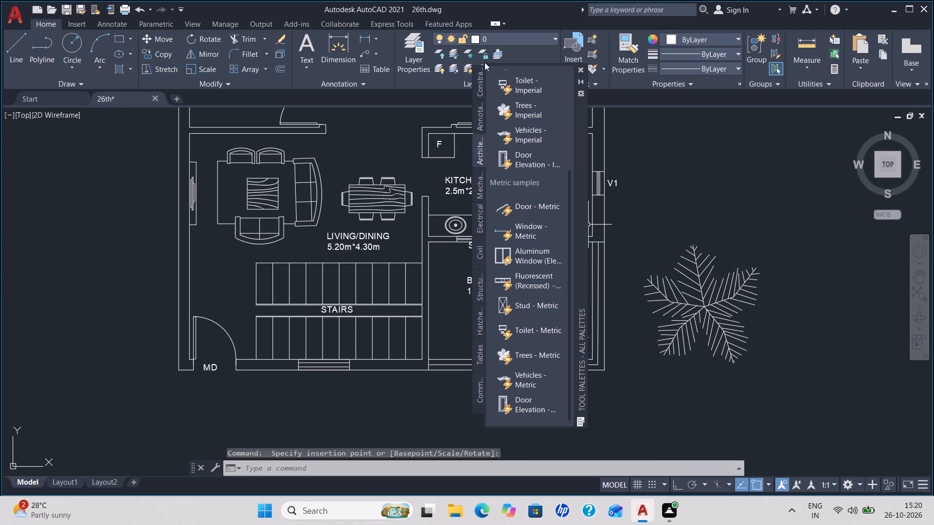
key(Escape)
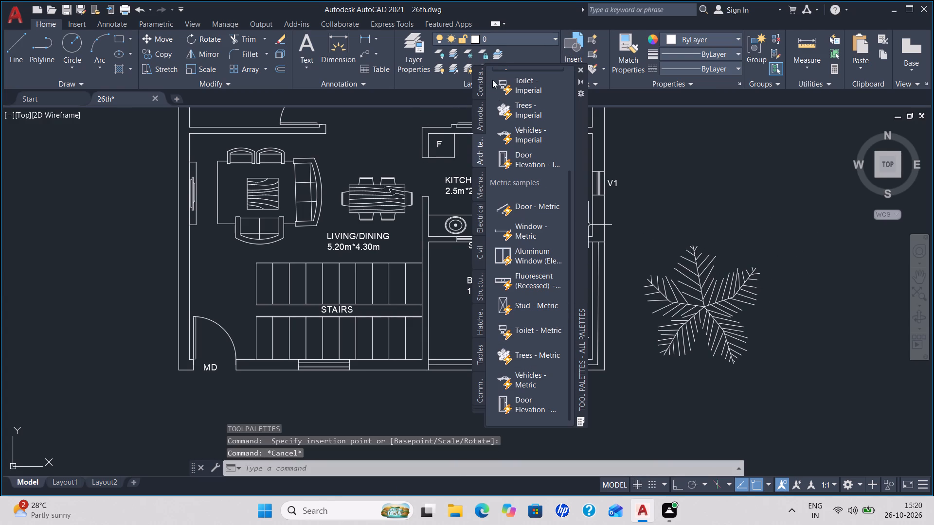
click(580, 70)
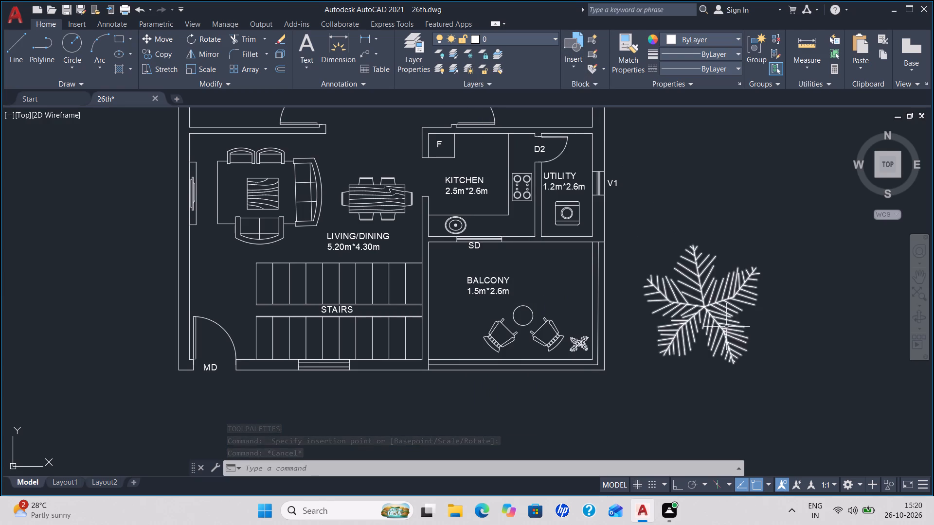
Scale the inserted tree down about its centre to roughly the size of the balcony's existing plant.
click(703, 306)
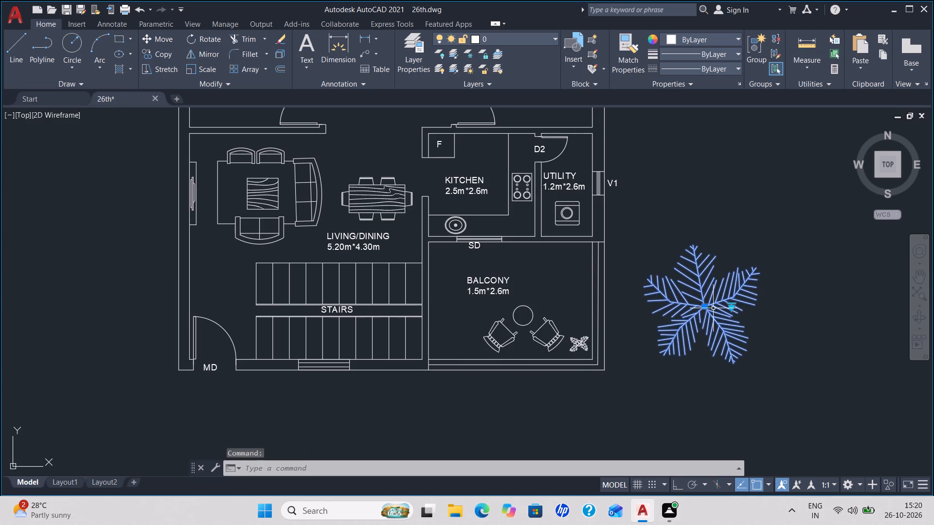
text(SC)
key(Return)
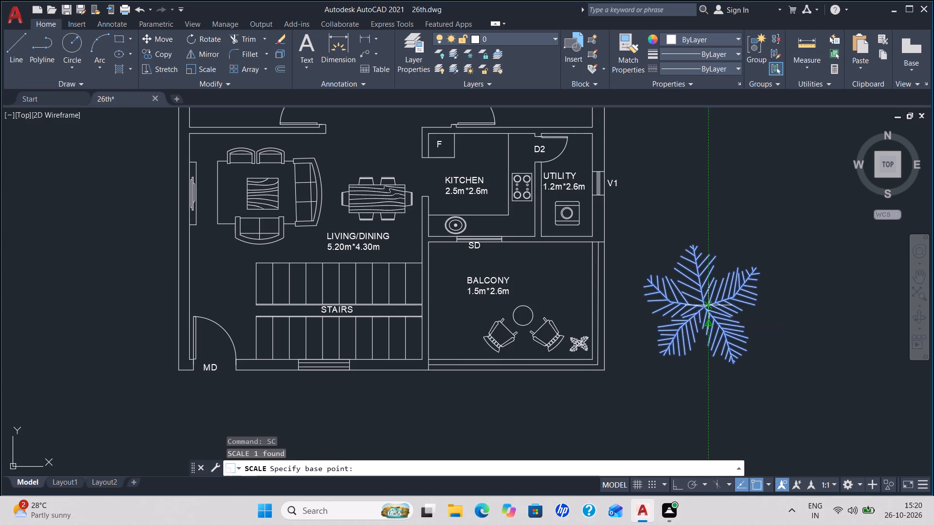
click(700, 304)
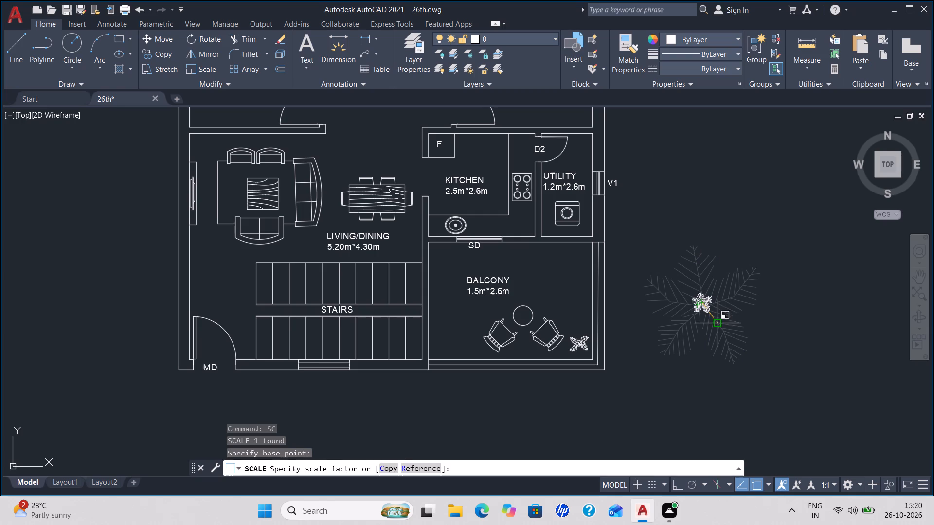
click(719, 323)
Move the scaled tree into the balcony's upper outer corner, above the existing plant.
click(706, 306)
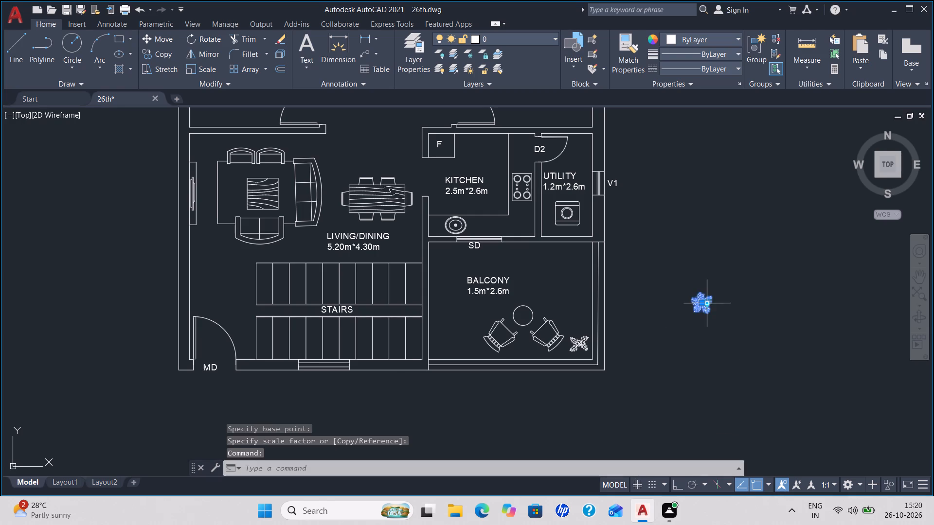
key(m)
key(Return)
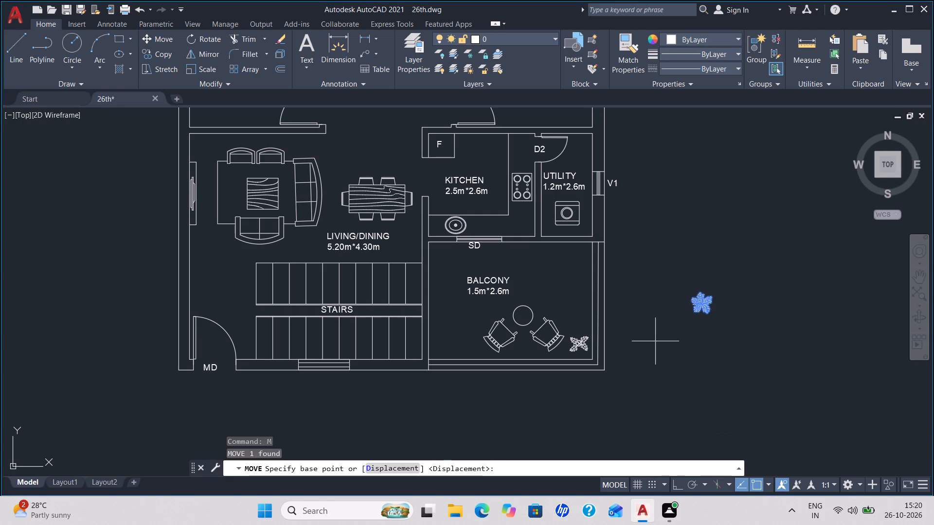
click(702, 299)
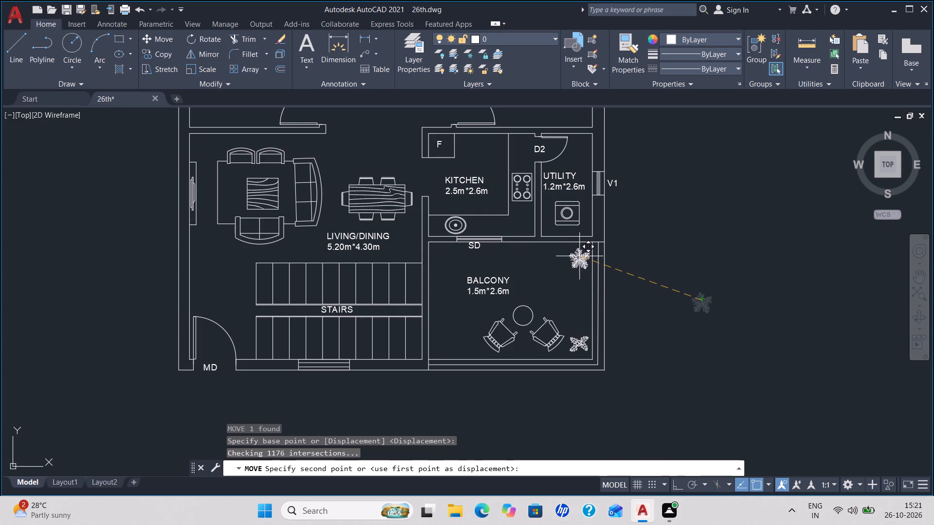
click(577, 255)
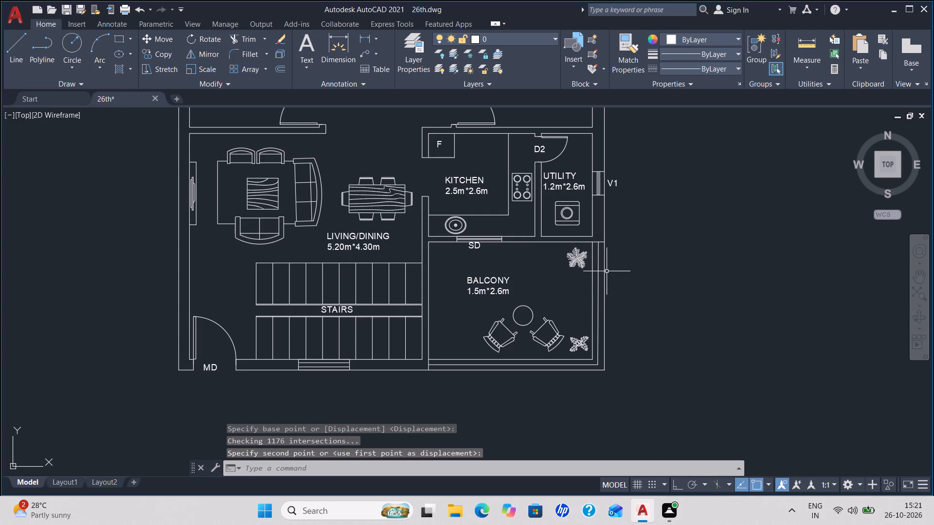
Save the floor plan drawing.
key(ctrl+s)
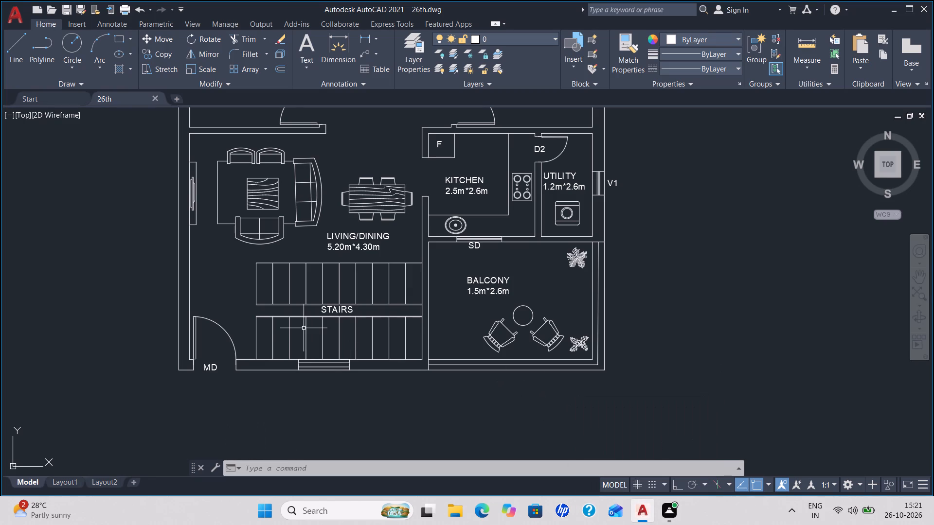
key(ctrl+s)
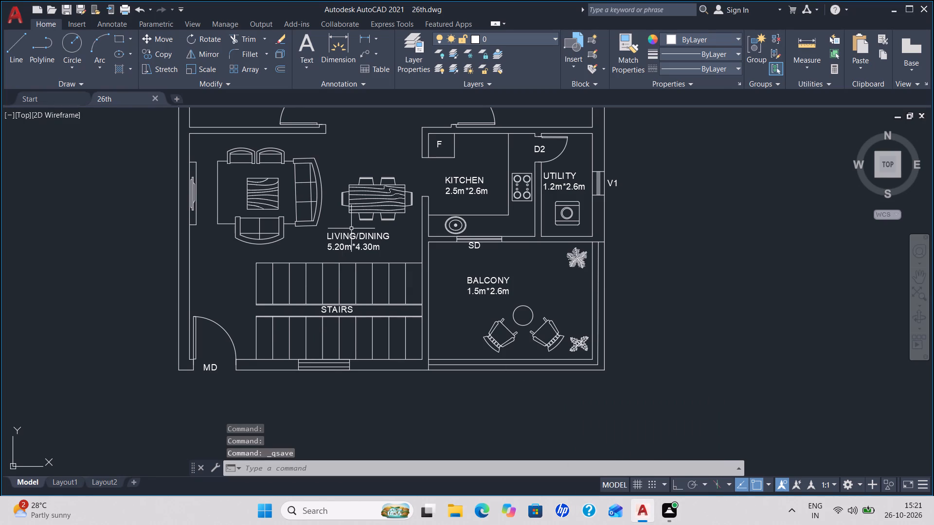